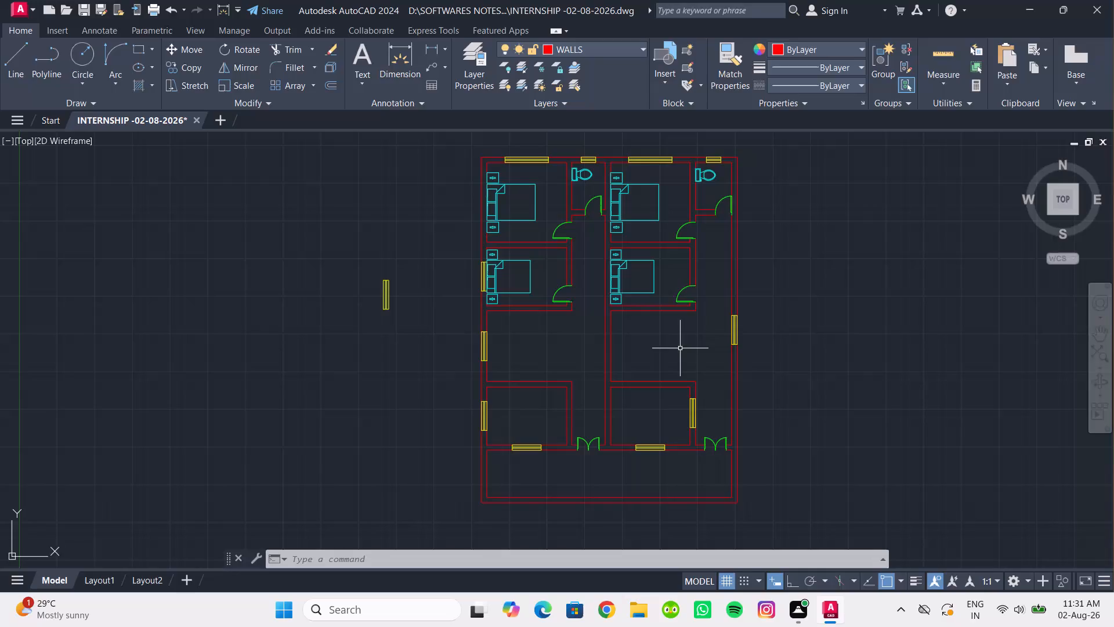
Copy the sofa set with chairs and table from the ground floor hall into the halls of both units in the two-unit plan.
scroll(683, 349, "down", 1)
middle_click_drag(677, 348, 589, 208)
scroll(579, 288, "down", 1)
middle_click_drag(579, 288, 560, 183)
middle_click_drag(515, 339, 512, 259)
scroll(473, 251, "up", 4)
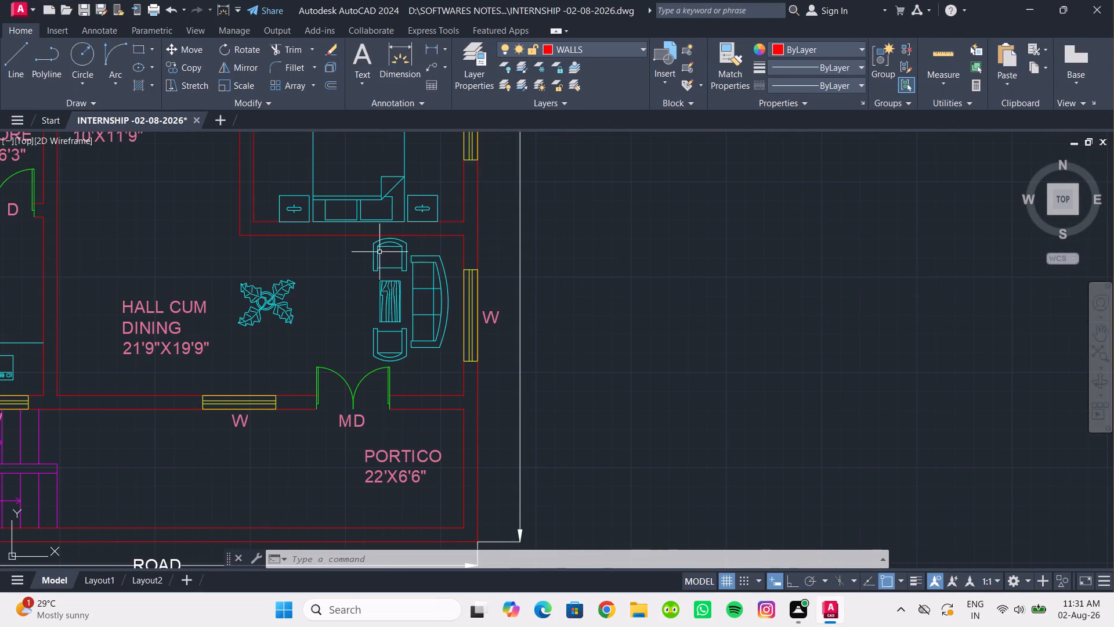
left_click(357, 244)
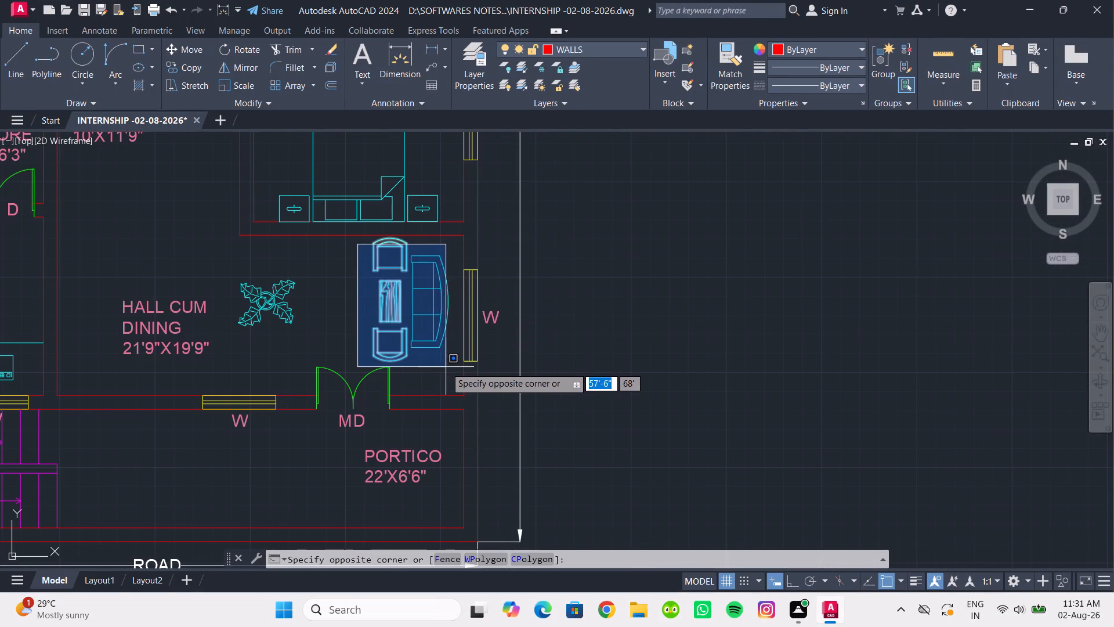
left_click(457, 365)
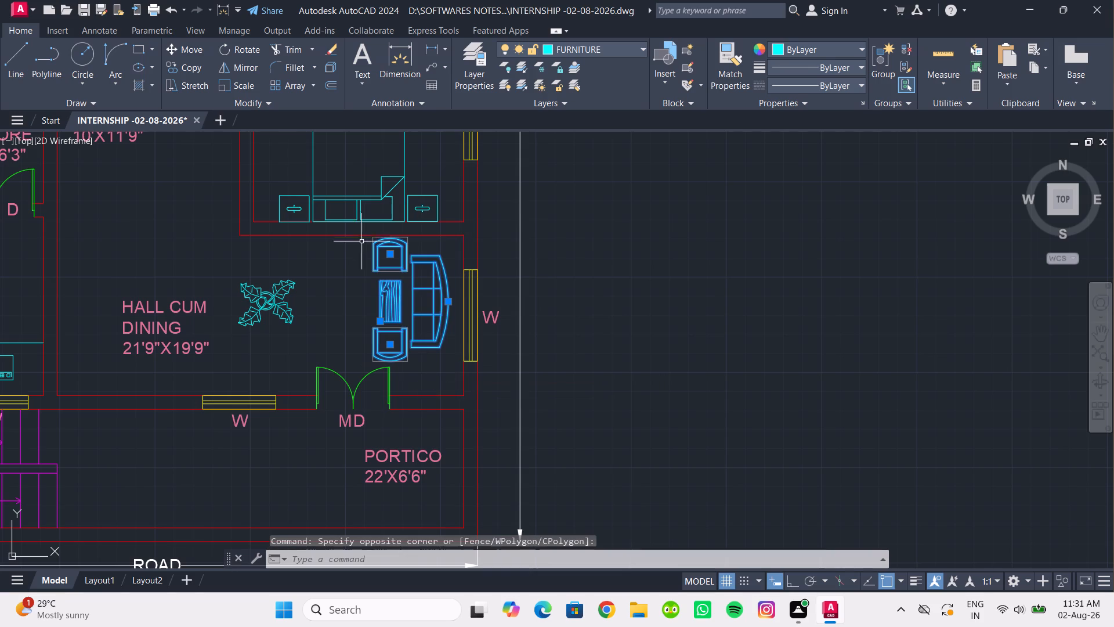
left_click(169, 72)
left_click_drag(365, 306, 361, 300)
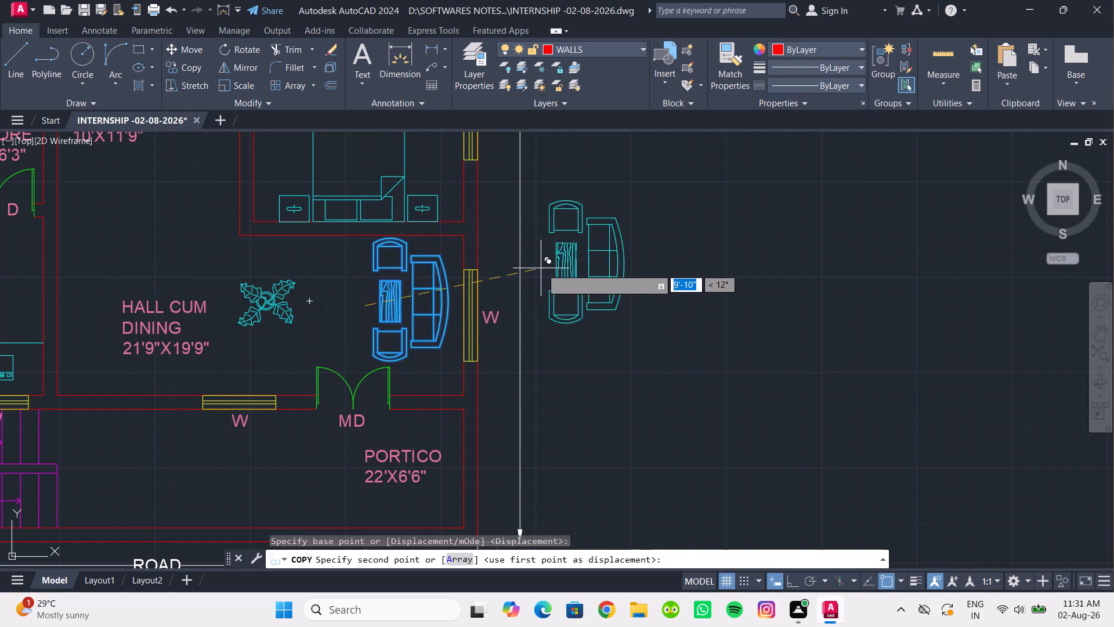
scroll(542, 268, "down", 3)
middle_click_drag(538, 269, 426, 503)
middle_click_drag(458, 259, 410, 393)
scroll(400, 304, "up", 3)
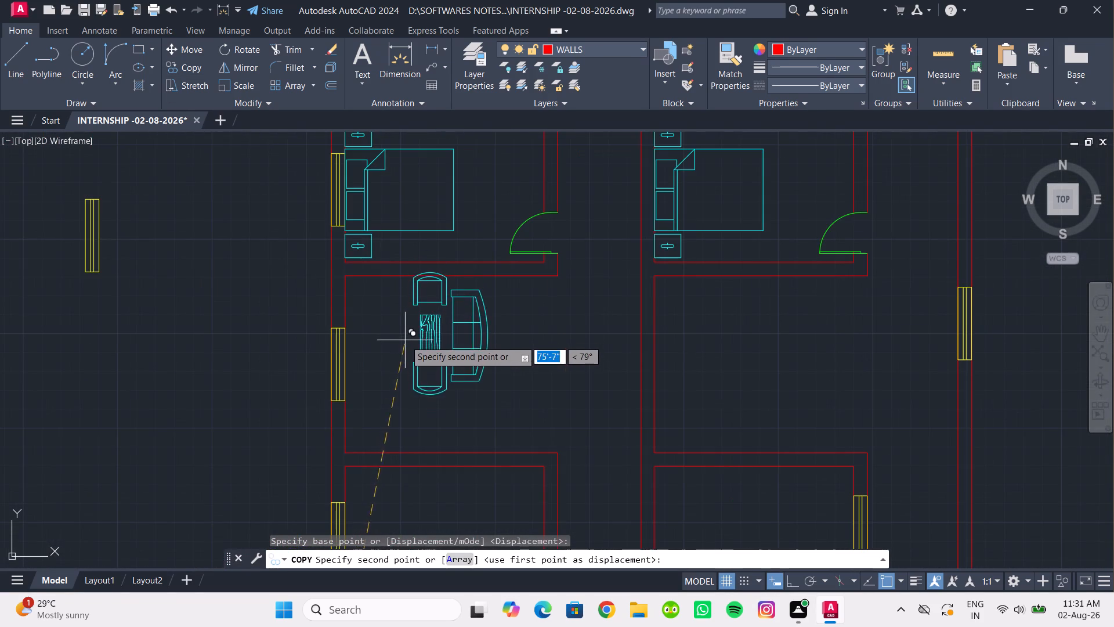
left_click(468, 365)
middle_click_drag(607, 373, 426, 380)
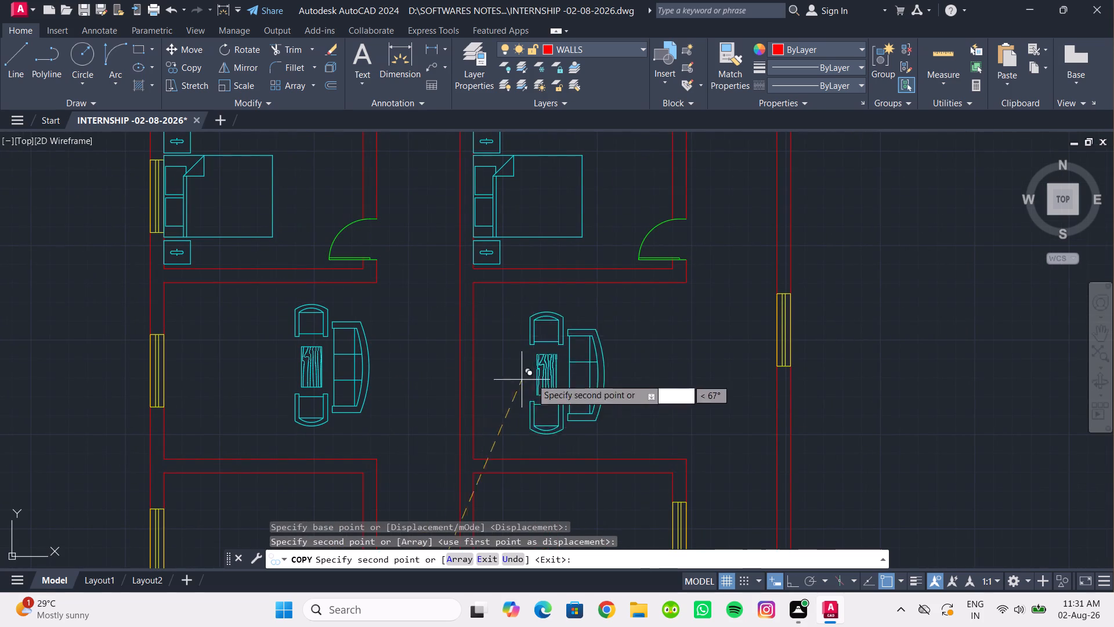
left_click(606, 371)
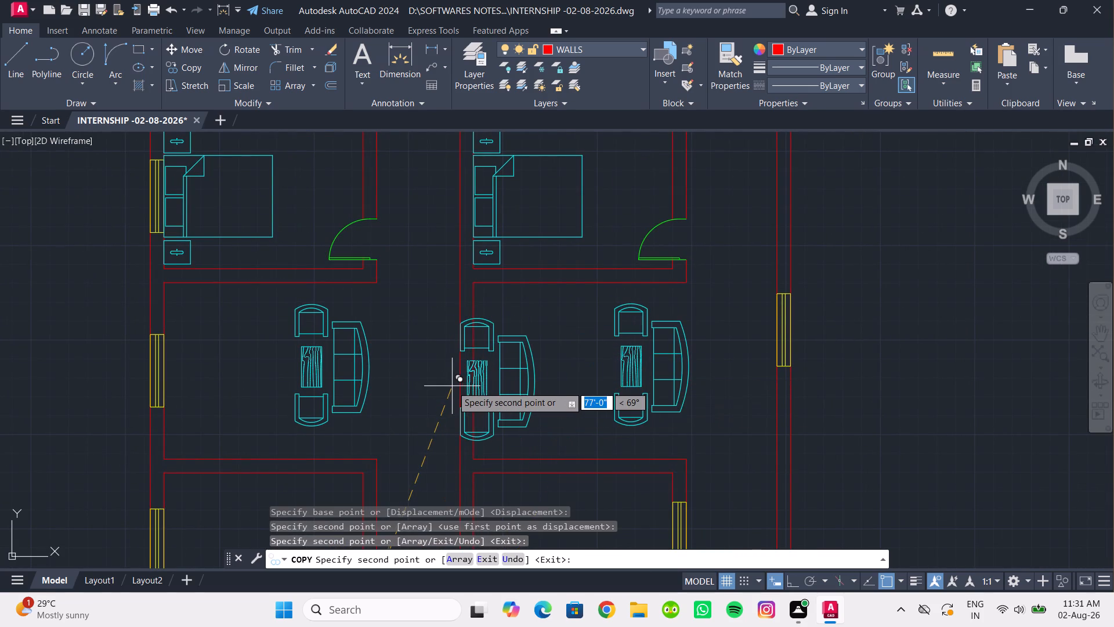
key("Escape")
Mirror the left-hand unit's sofa set about a vertical line with Ortho on, erasing the source objects.
left_click_drag(382, 443, 325, 396)
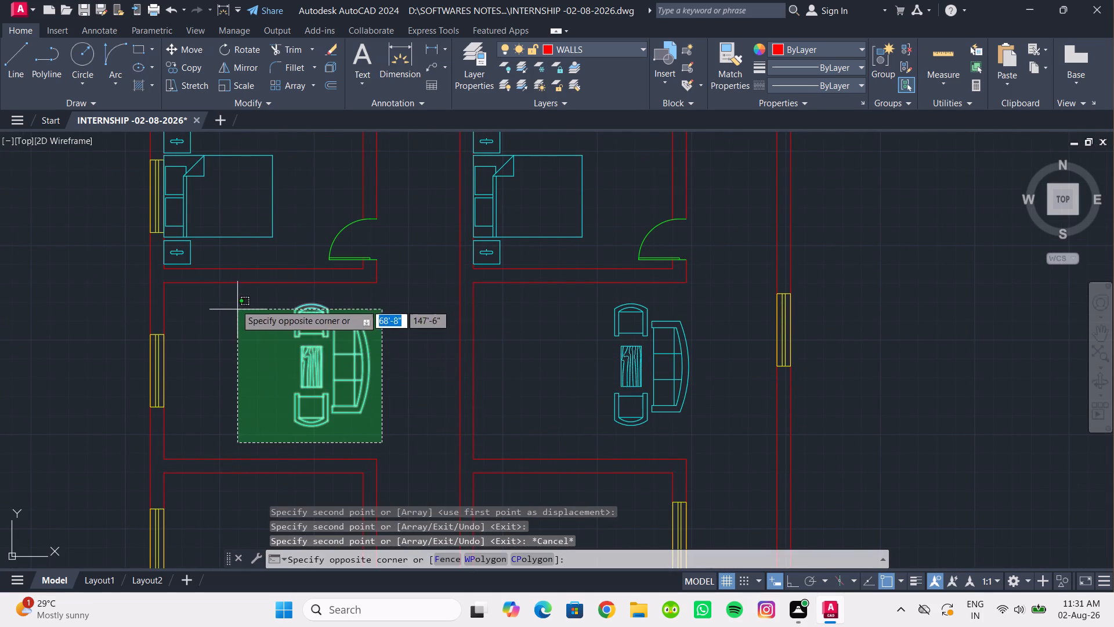
left_click(236, 302)
left_click(251, 61)
left_click(281, 301)
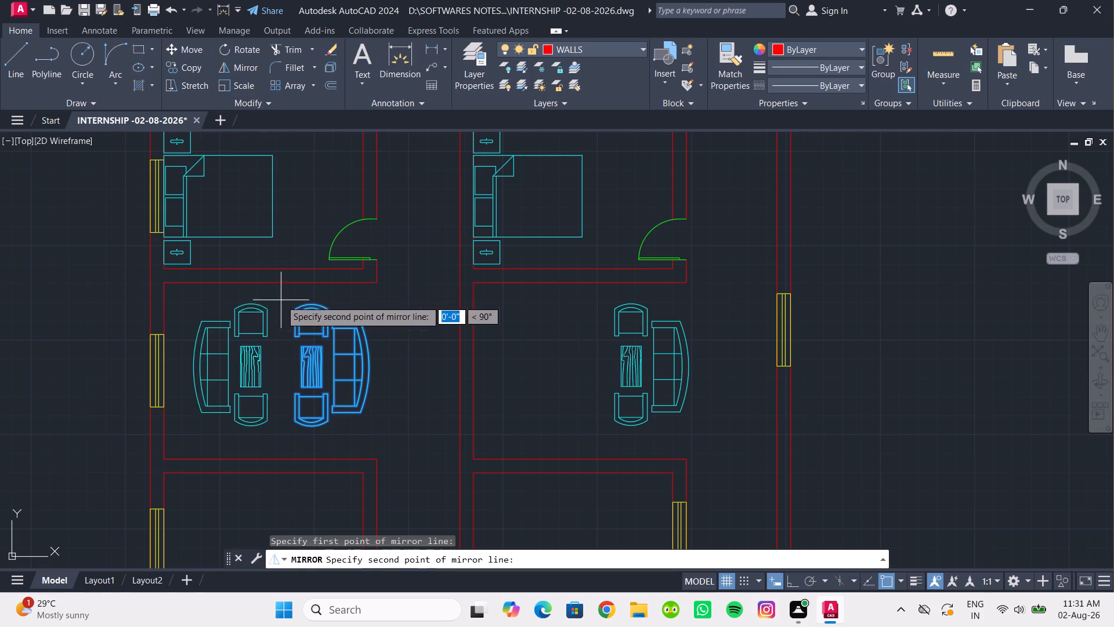
left_click(794, 580)
left_click(283, 440)
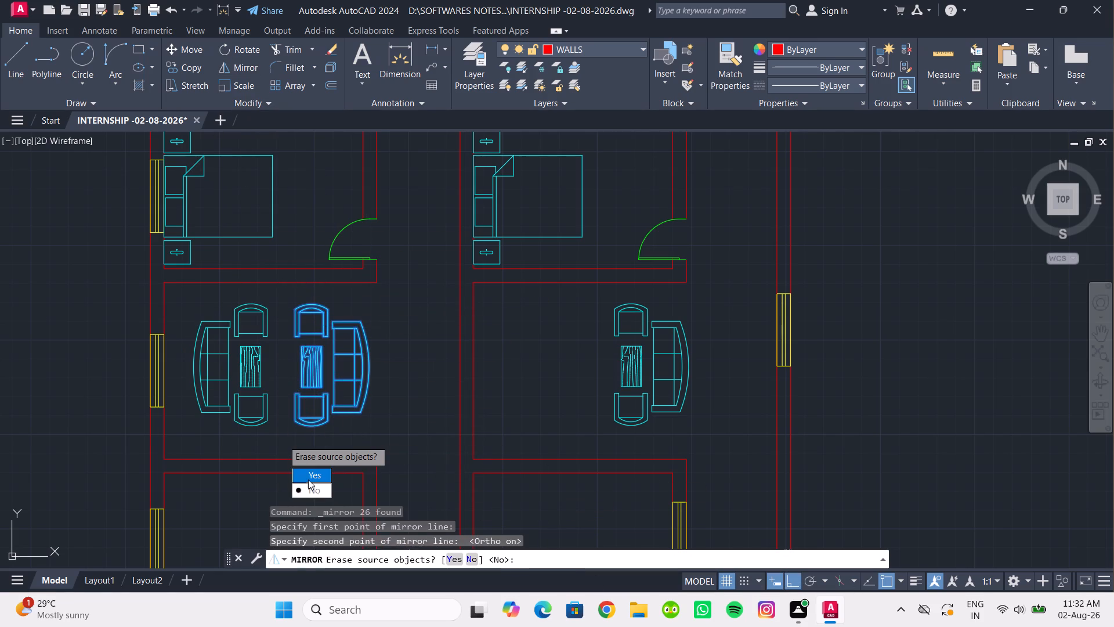
left_click_drag(309, 477, 283, 439)
Mirror the right-hand unit's sofa set about a vertical line beside its chairs, erasing the source objects.
middle_click_drag(519, 378, 399, 366)
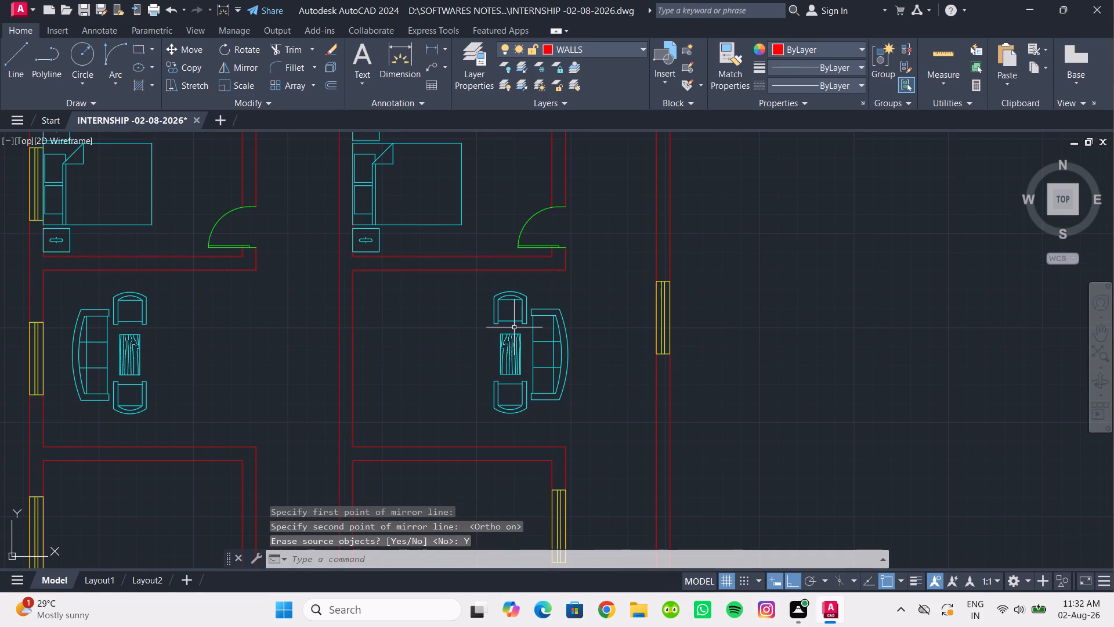
left_click_drag(449, 273, 483, 309)
left_click(583, 426)
left_click(245, 68)
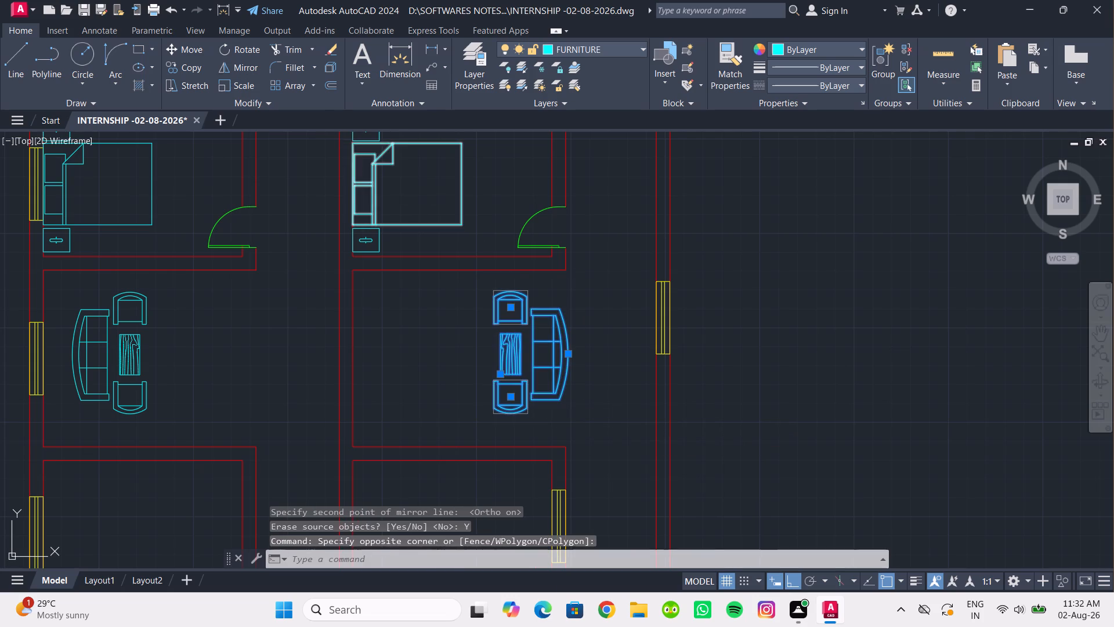
left_click_drag(471, 286, 472, 292)
left_click(476, 397)
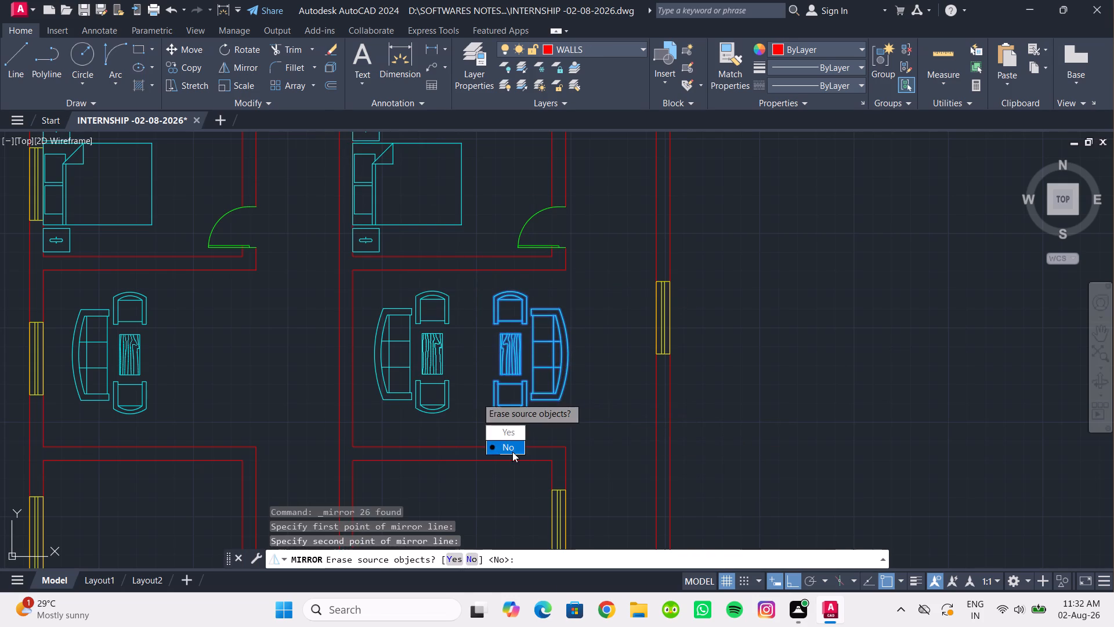
left_click_drag(507, 435, 479, 405)
key("Escape")
On the FURNITURE layer, draw an 11' horizontal counter line across the left-hand unit's front room from the side window's lower corner.
scroll(419, 366, "down", 2)
middle_click_drag(419, 366, 475, 357)
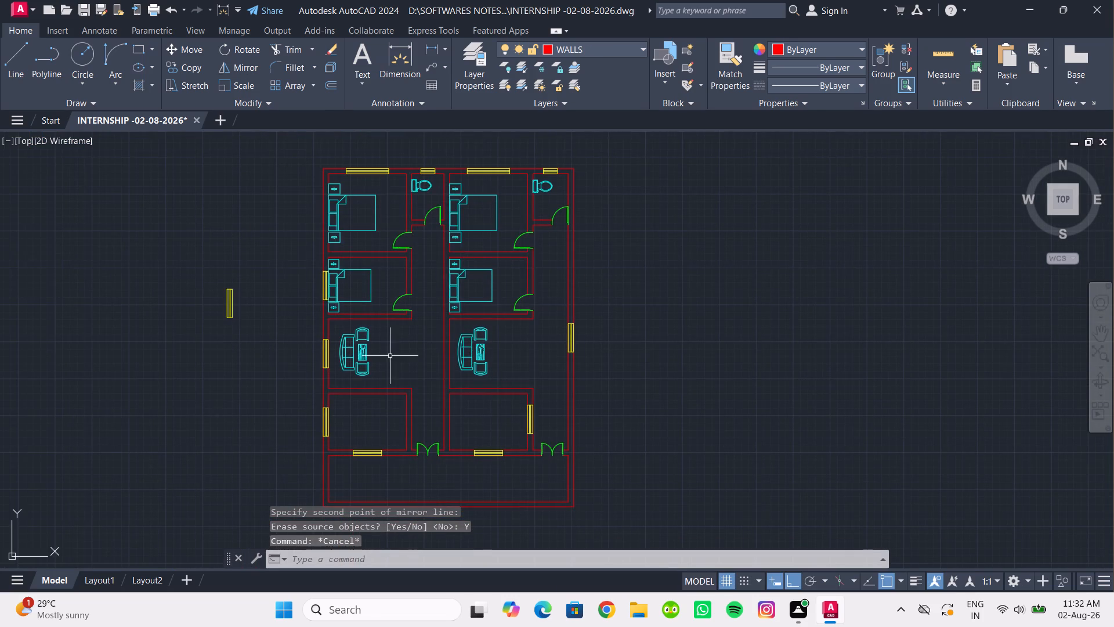
scroll(389, 355, "up", 1)
middle_click_drag(389, 355, 372, 345)
scroll(372, 345, "up", 1)
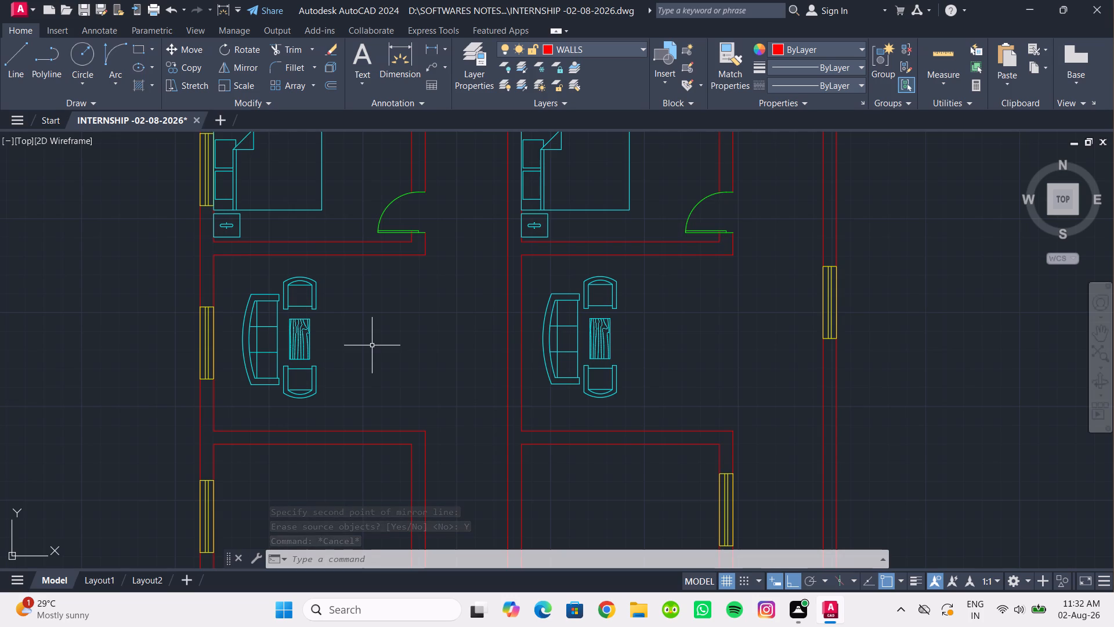
middle_click_drag(380, 349, 369, 220)
middle_click_drag(419, 384, 408, 358)
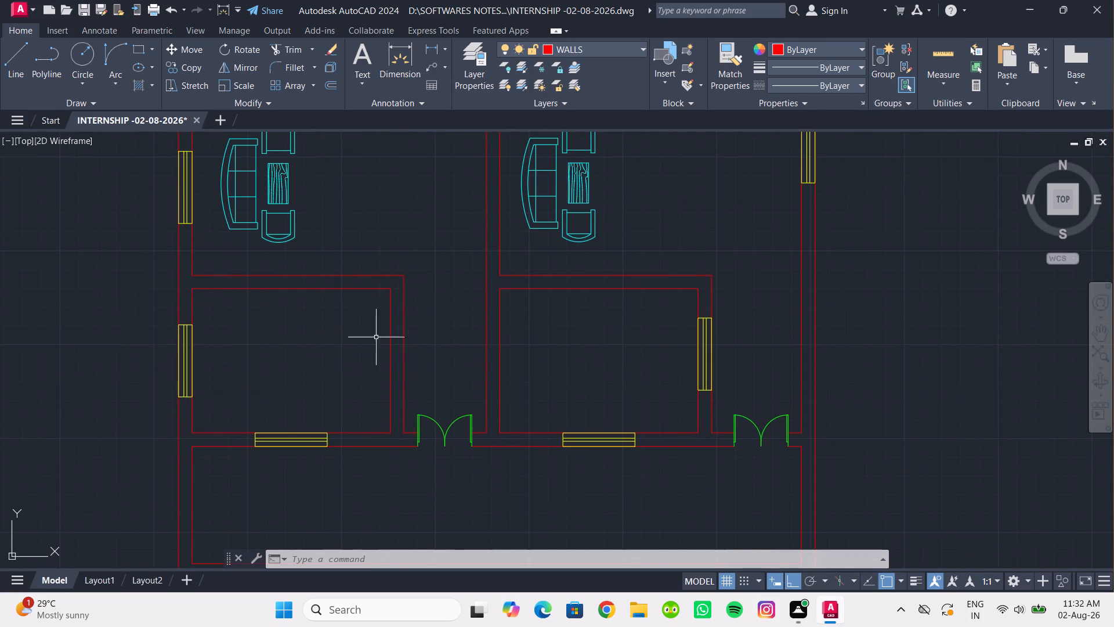
left_click(588, 45)
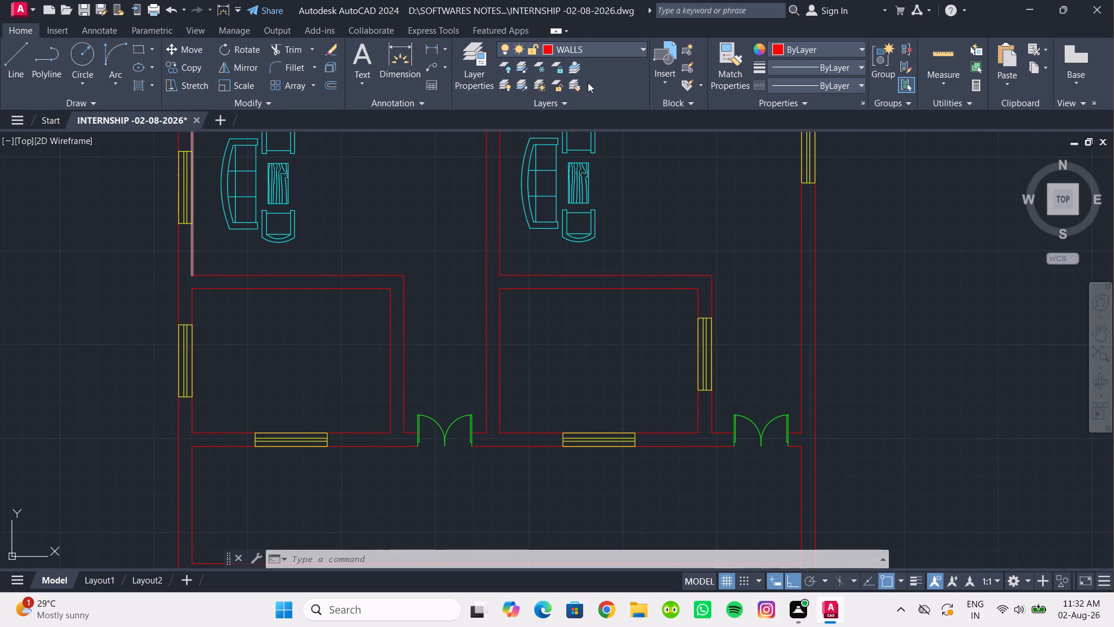
left_click(560, 131)
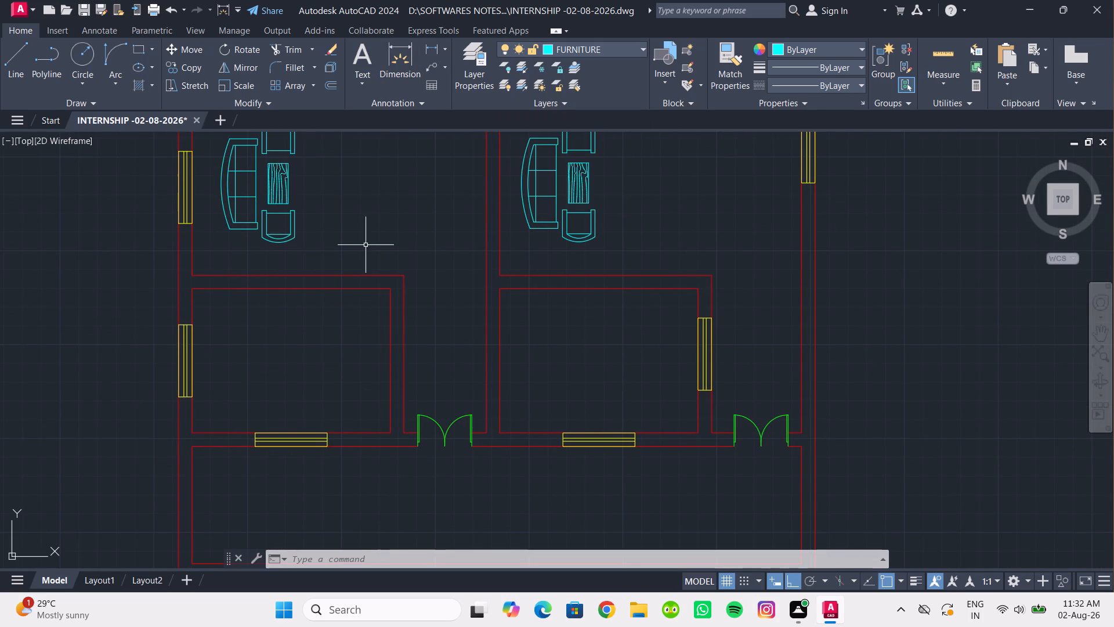
left_click(16, 45)
scroll(192, 415, "up", 2)
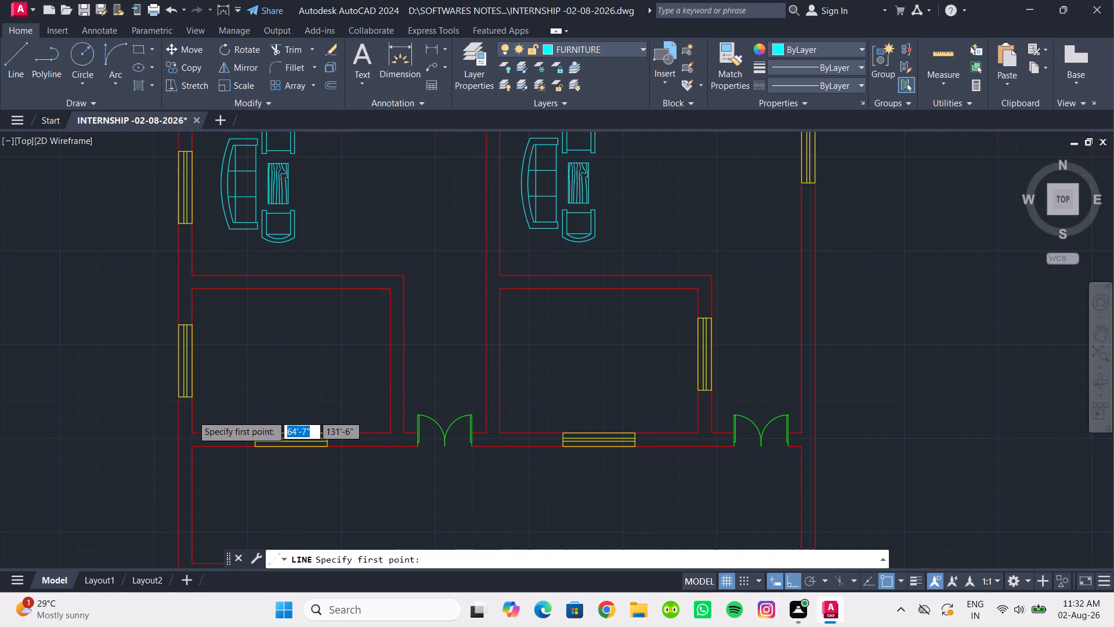
left_click(192, 374)
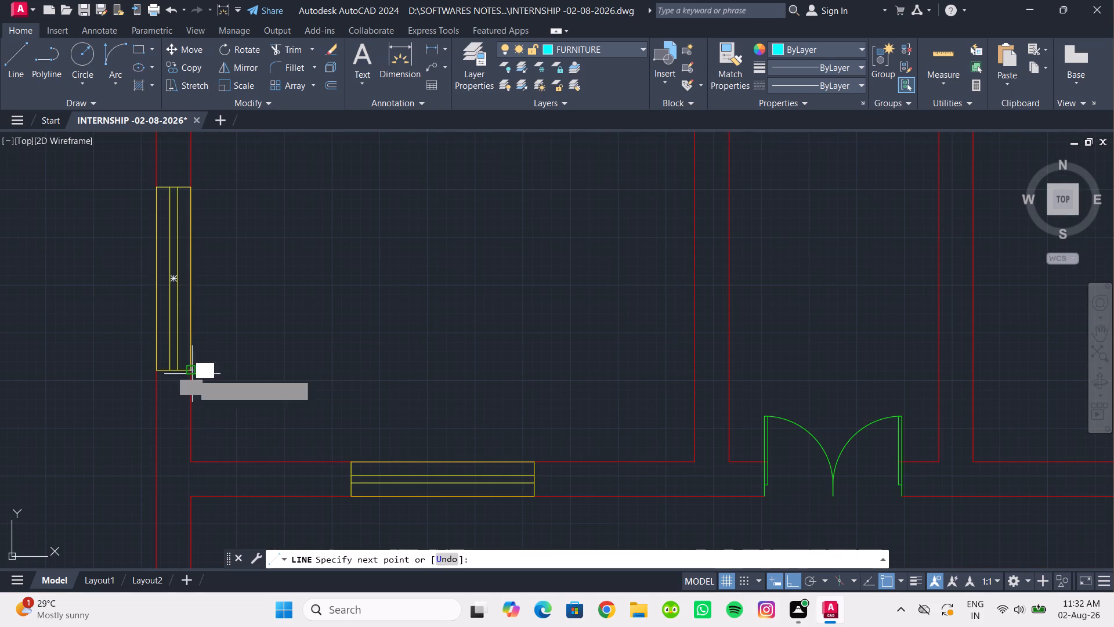
left_click(692, 372)
key("Escape")
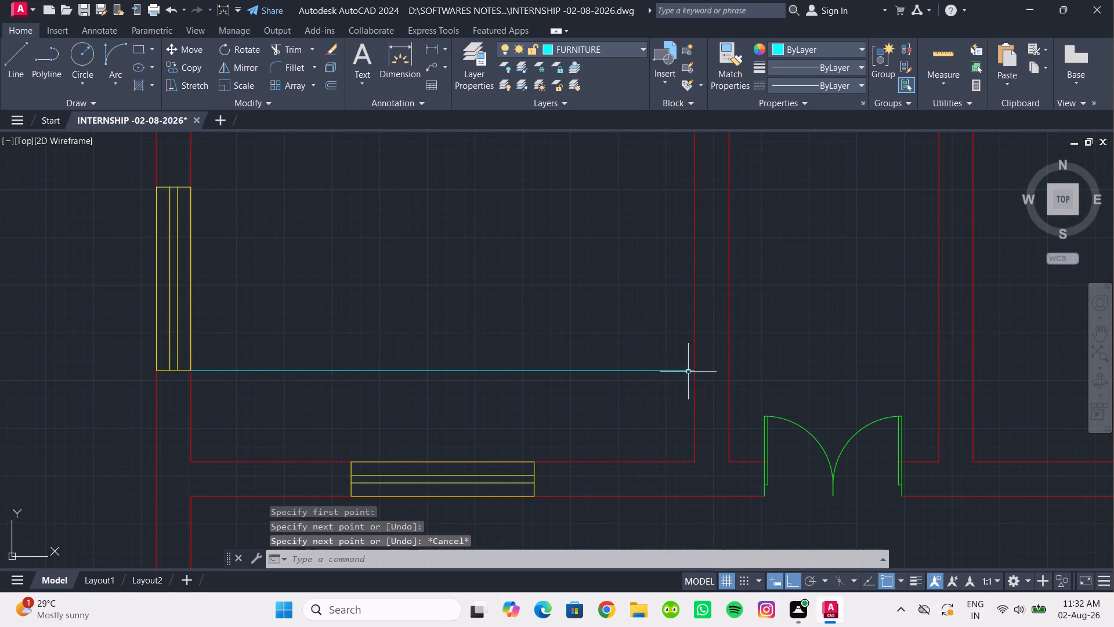
Draw a horizontal counter line across the right-hand unit's front room from the side window's lower corner to the opposite wall.
scroll(665, 370, "down", 1)
middle_click_drag(652, 370, 206, 338)
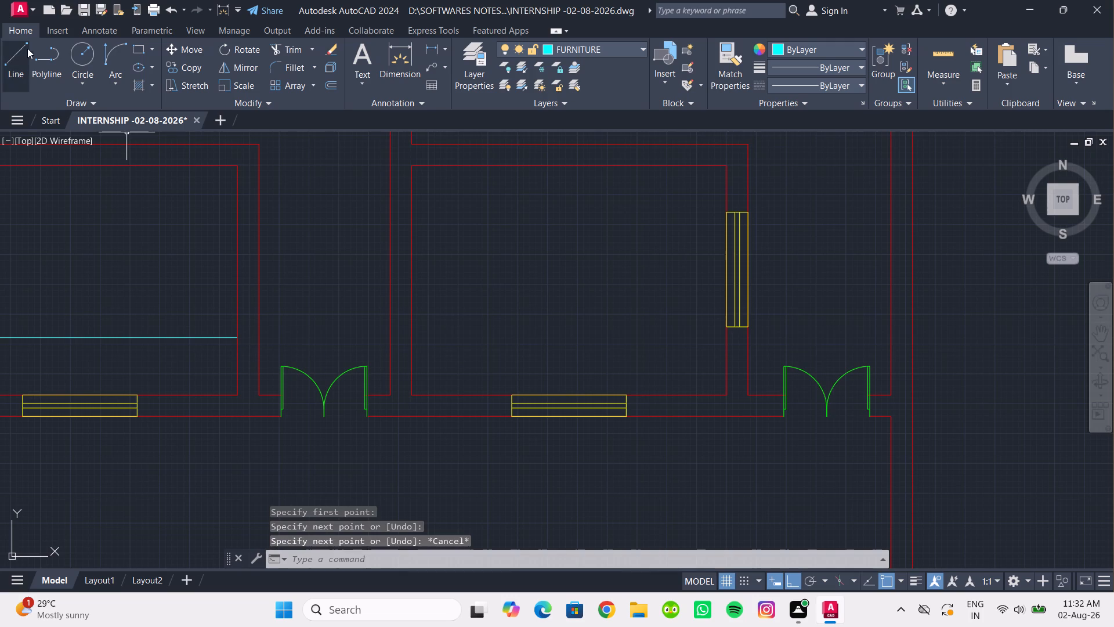
left_click(16, 52)
left_click(729, 331)
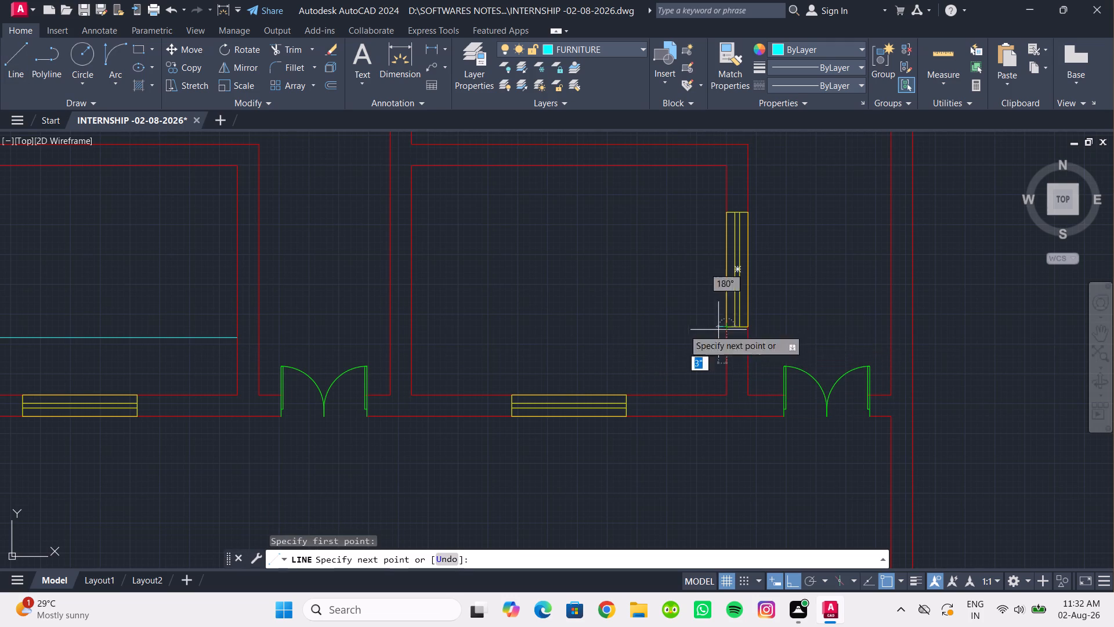
left_click(409, 327)
key("Escape")
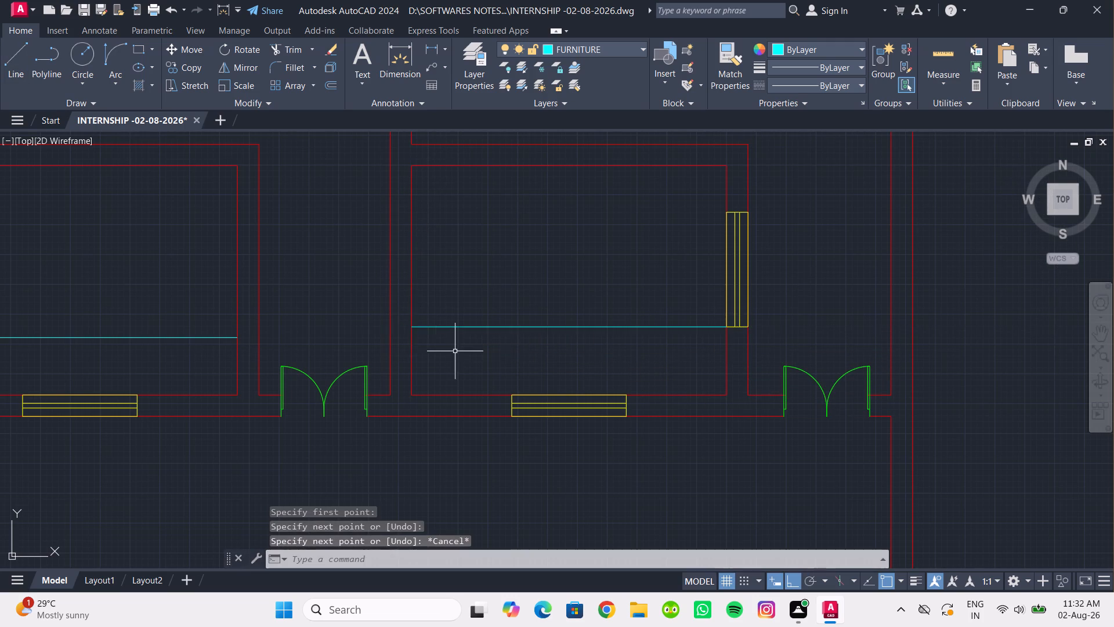
Copy the stove-and-sink unit and the appliance beside it from the ground floor kitchen to the left-hand unit's counter, with Ortho off.
scroll(455, 351, "down", 3)
middle_click_drag(455, 351, 489, 248)
middle_click_drag(312, 369, 343, 283)
middle_click_drag(183, 461, 206, 261)
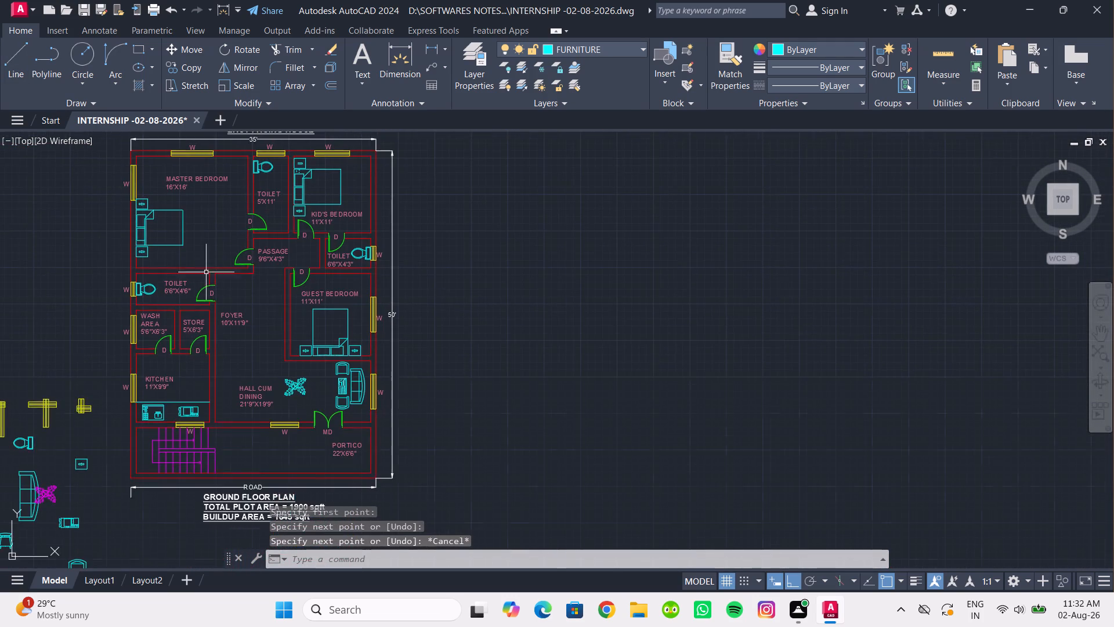
scroll(177, 384, "up", 3)
left_click_drag(28, 482, 46, 484)
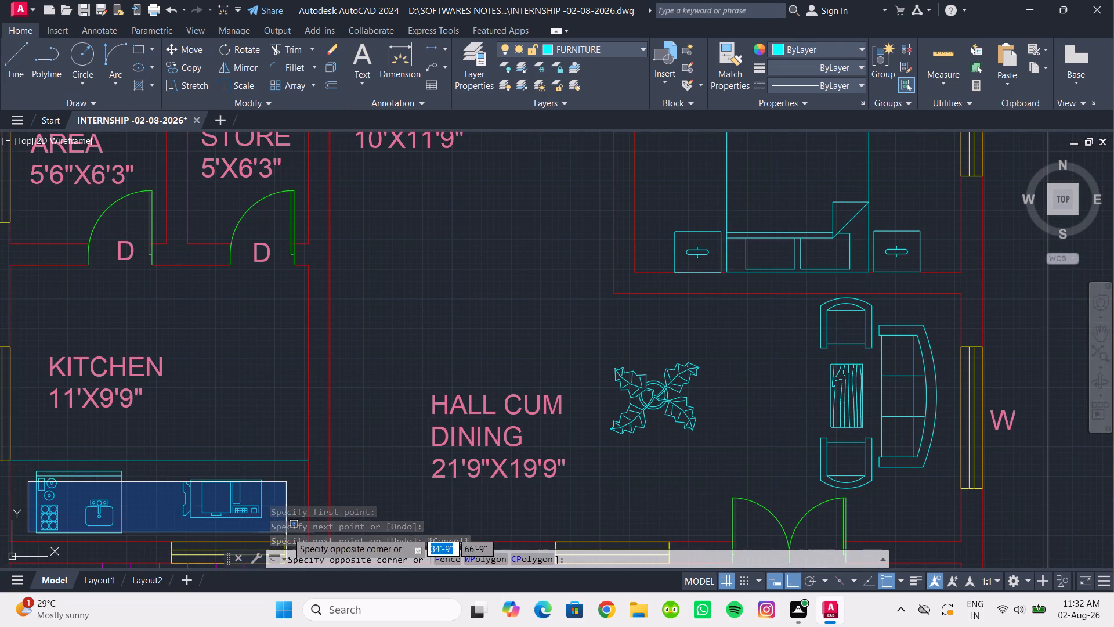
left_click(180, 497)
left_click_drag(230, 527, 183, 500)
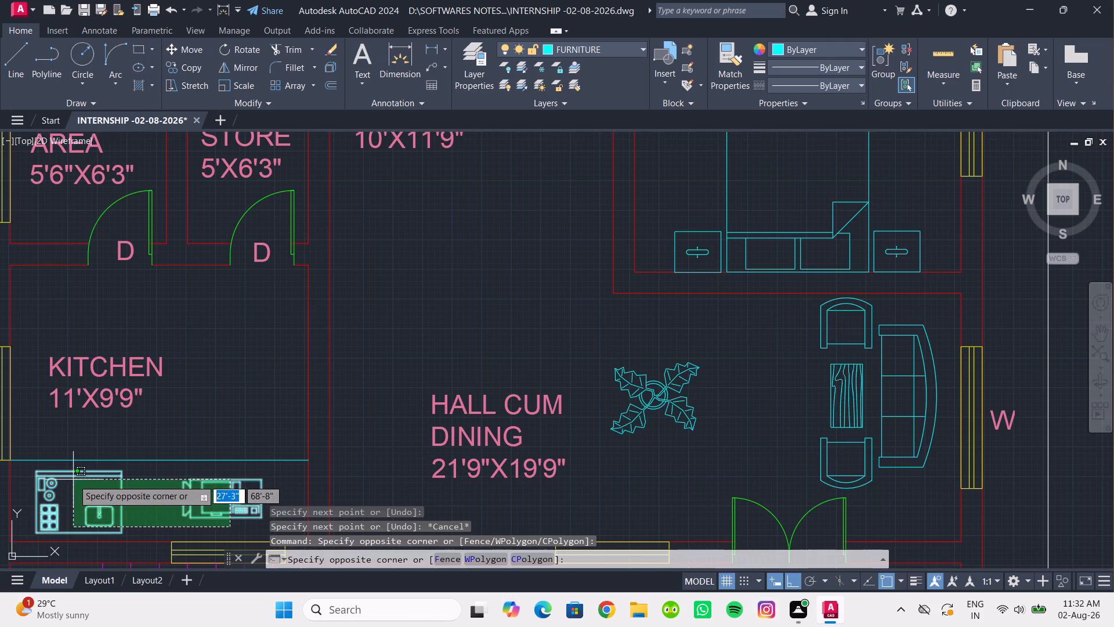
left_click(73, 480)
left_click(176, 66)
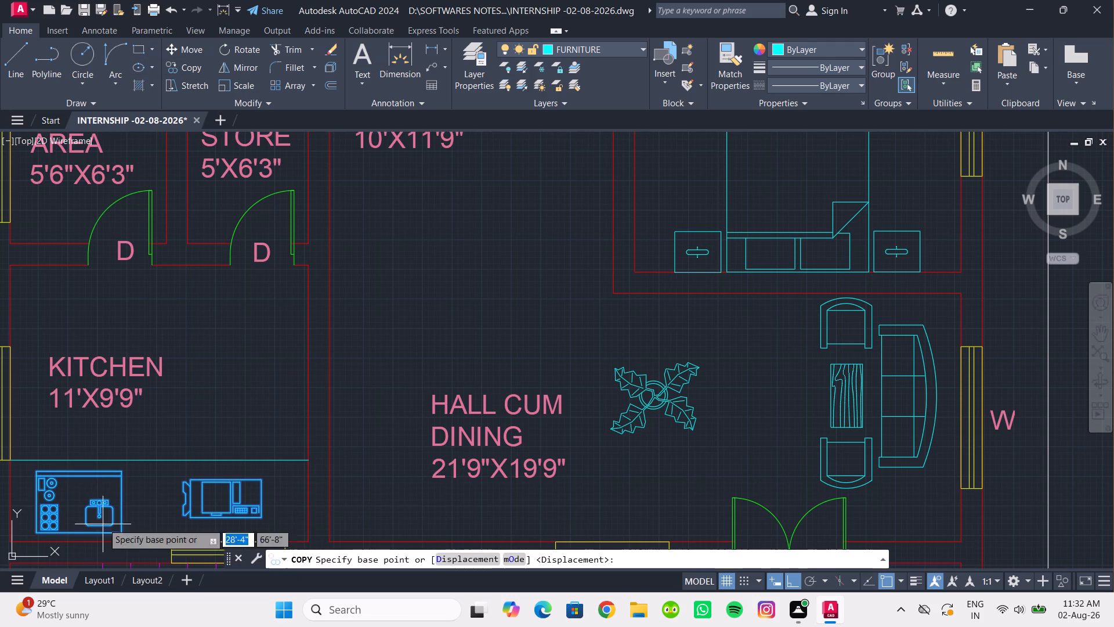
left_click(32, 473)
scroll(345, 318, "down", 3)
middle_click_drag(345, 318, 314, 348)
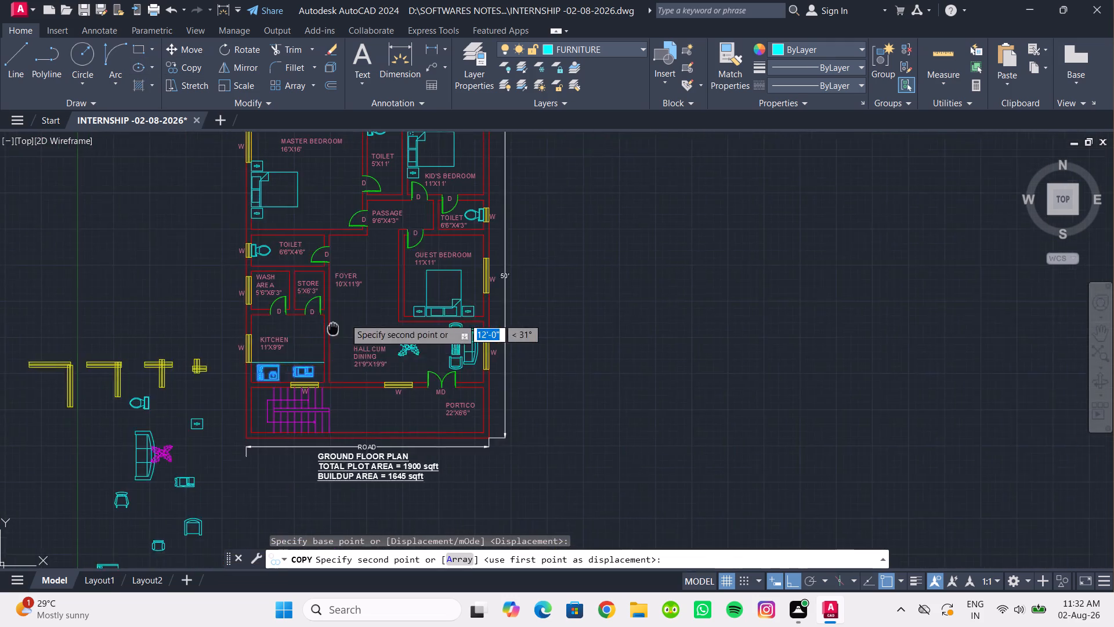
middle_click_drag(314, 348, 312, 351)
left_click(789, 582)
scroll(618, 326, "down", 1)
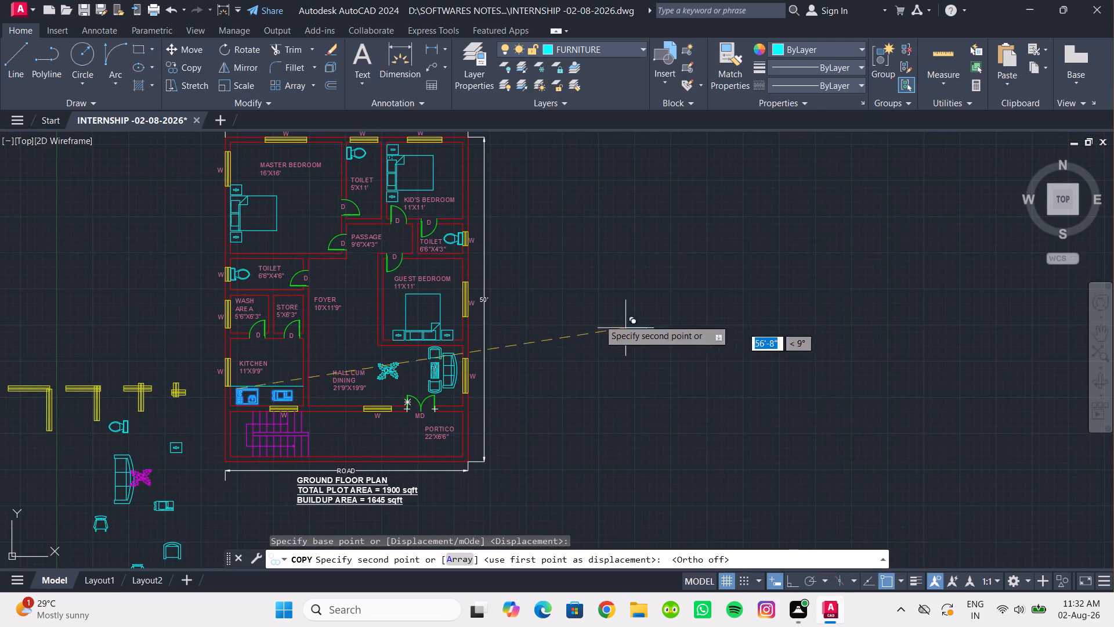
scroll(599, 319, "down", 1)
middle_click_drag(594, 318, 572, 516)
scroll(549, 352, "up", 4)
middle_click_drag(543, 449, 500, 317)
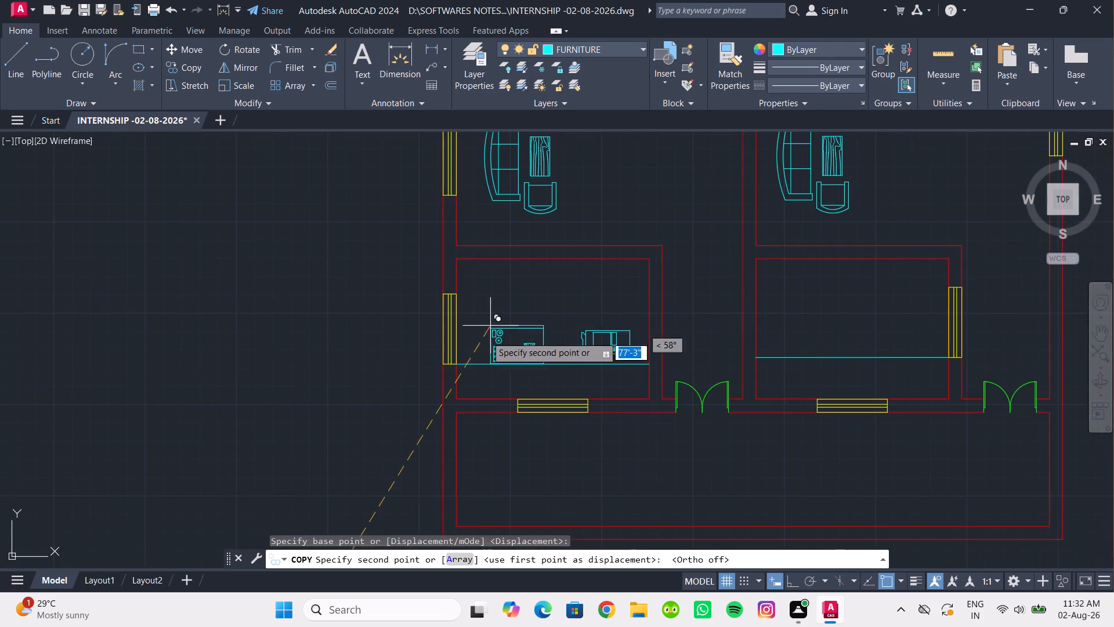
scroll(481, 354, "up", 1)
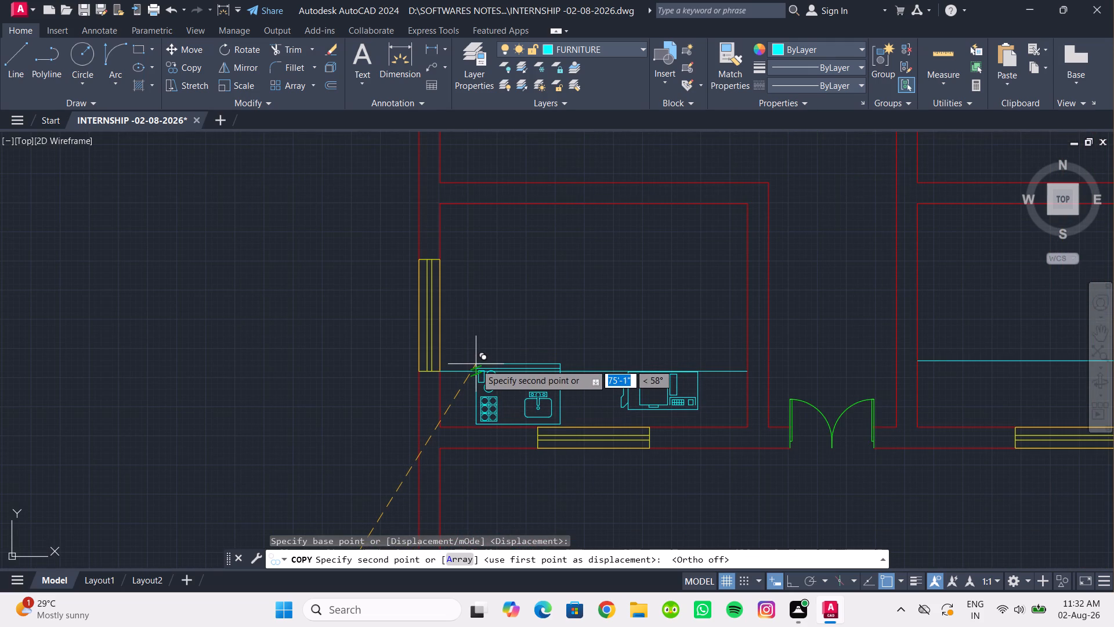
left_click(476, 364)
Place another copy of the kitchen fixtures below the counter line in the right-hand unit's front room.
scroll(541, 306, "down", 1)
middle_click_drag(541, 306, 328, 328)
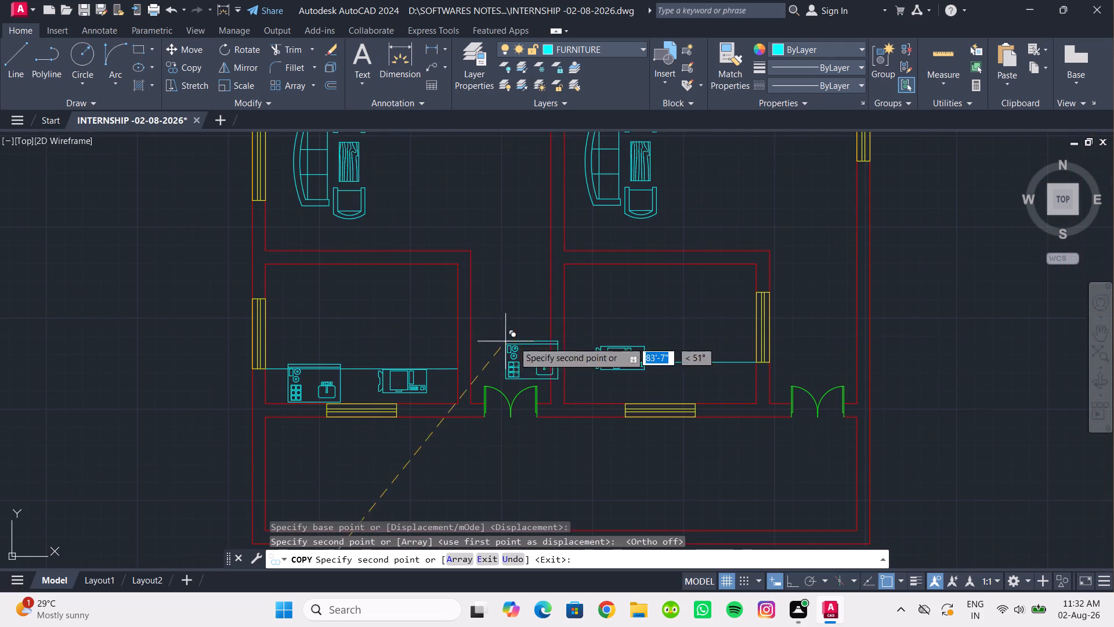
scroll(602, 347, "up", 1)
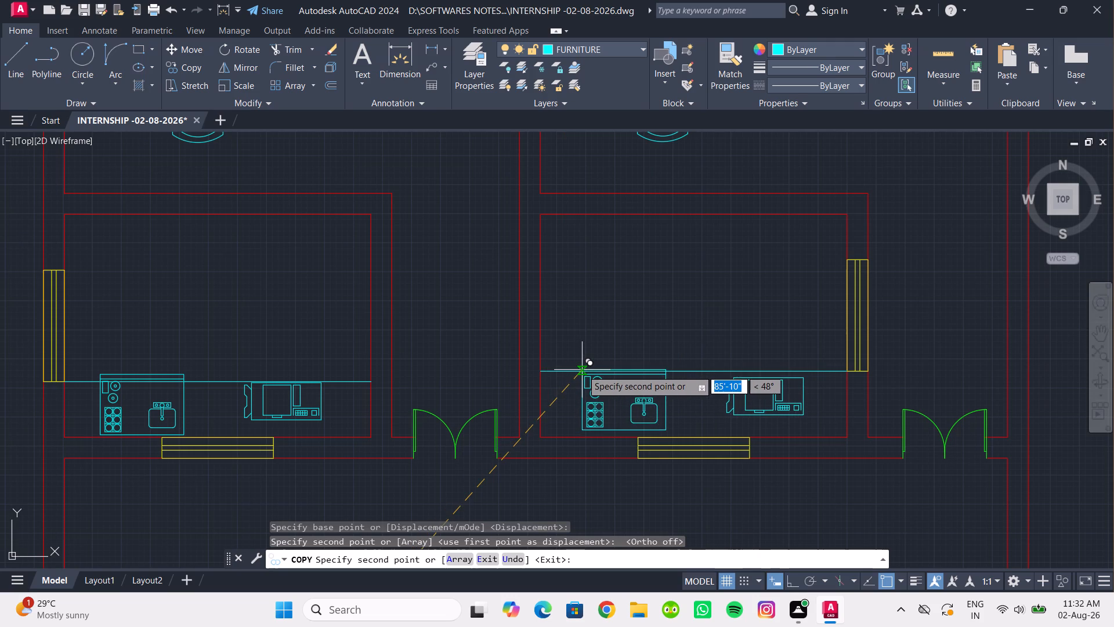
scroll(580, 374, "up", 4)
left_click(561, 379)
scroll(570, 365, "down", 3)
middle_click_drag(554, 355, 542, 340)
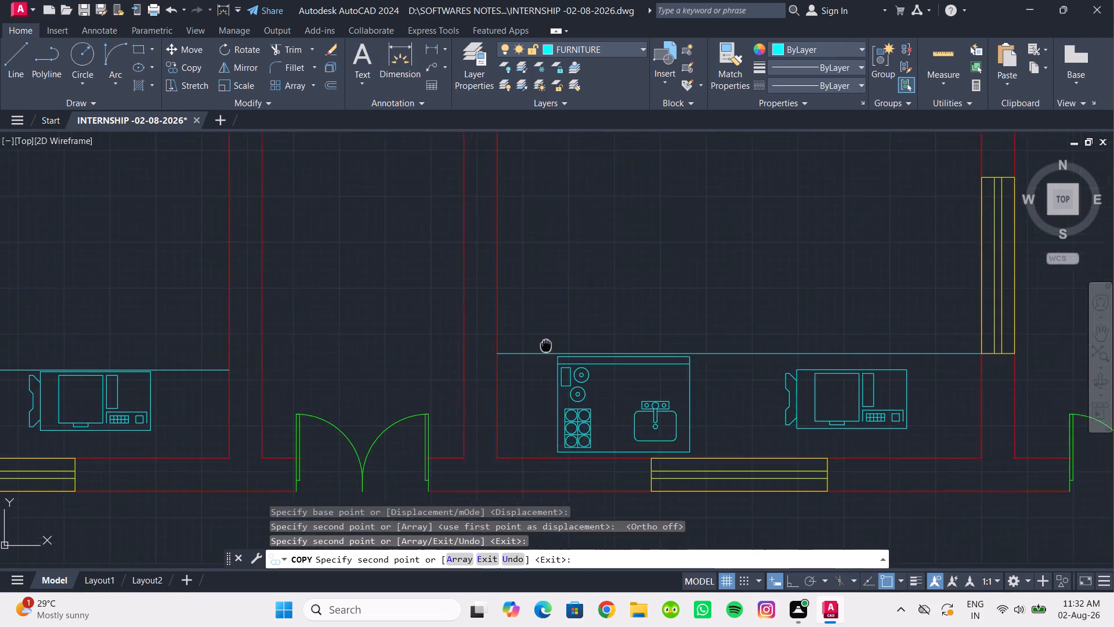
Move the left-hand unit's counter line straight up so it clears the top of the stove-and-sink unit.
middle_click_drag(542, 340, 509, 296)
scroll(439, 179, "down", 2)
middle_click_drag(464, 196, 578, 319)
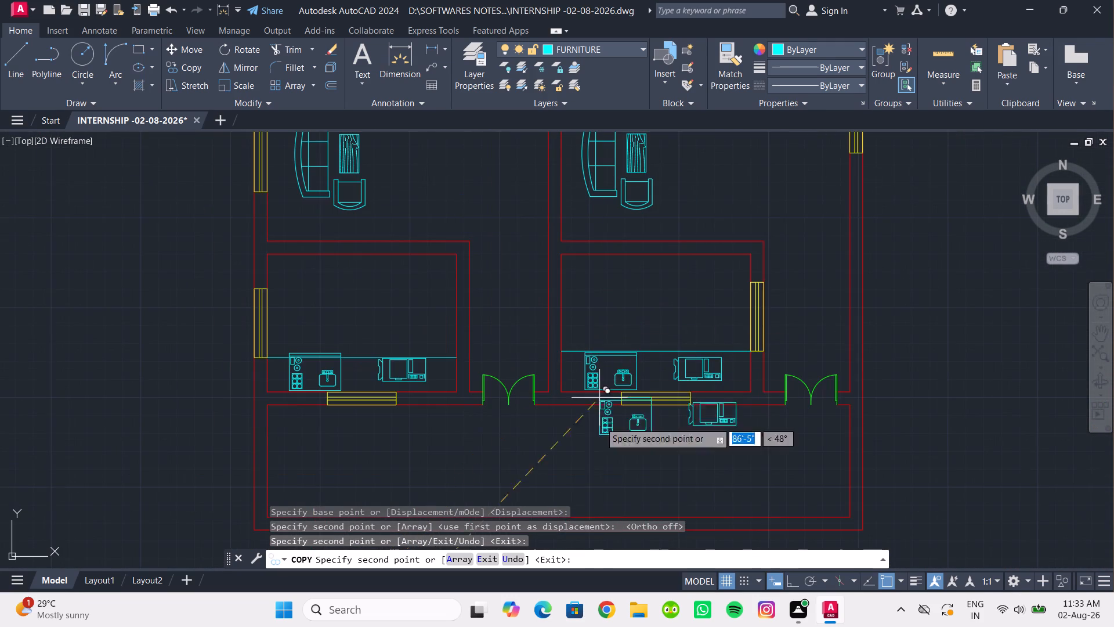
key("Escape")
key("Escape")
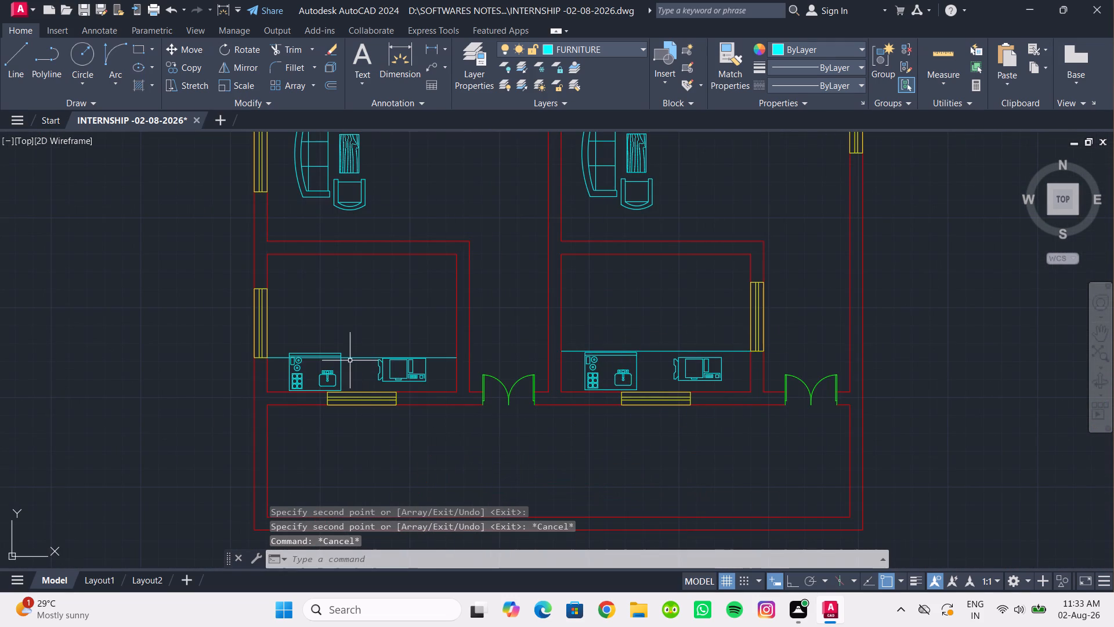
left_click(348, 356)
scroll(355, 366, "up", 1)
left_click(368, 352)
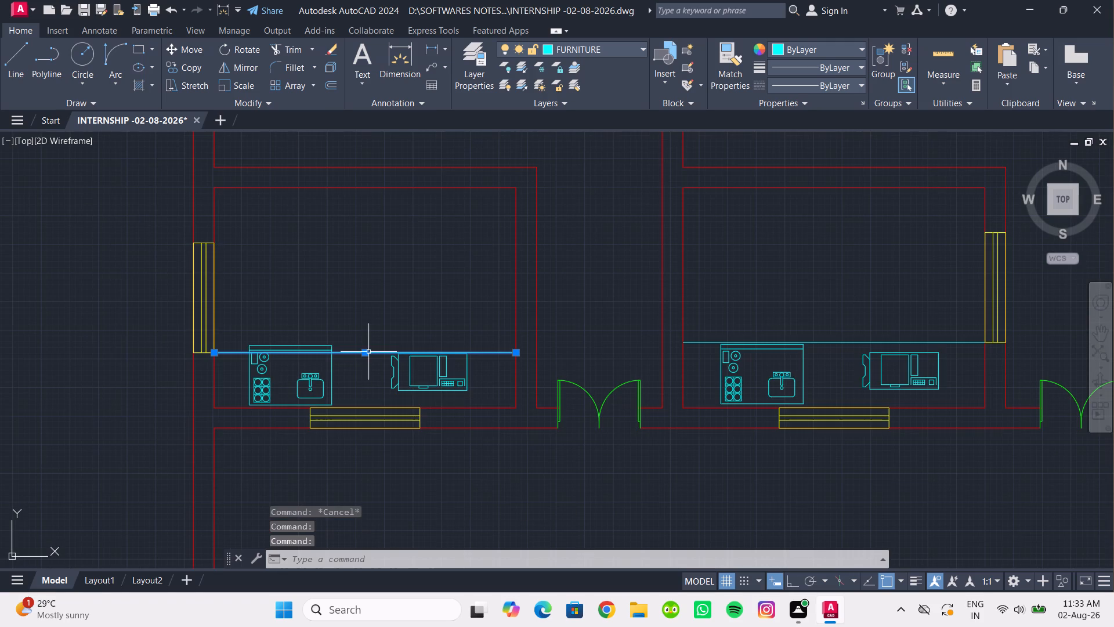
left_click(366, 355)
left_click(365, 337)
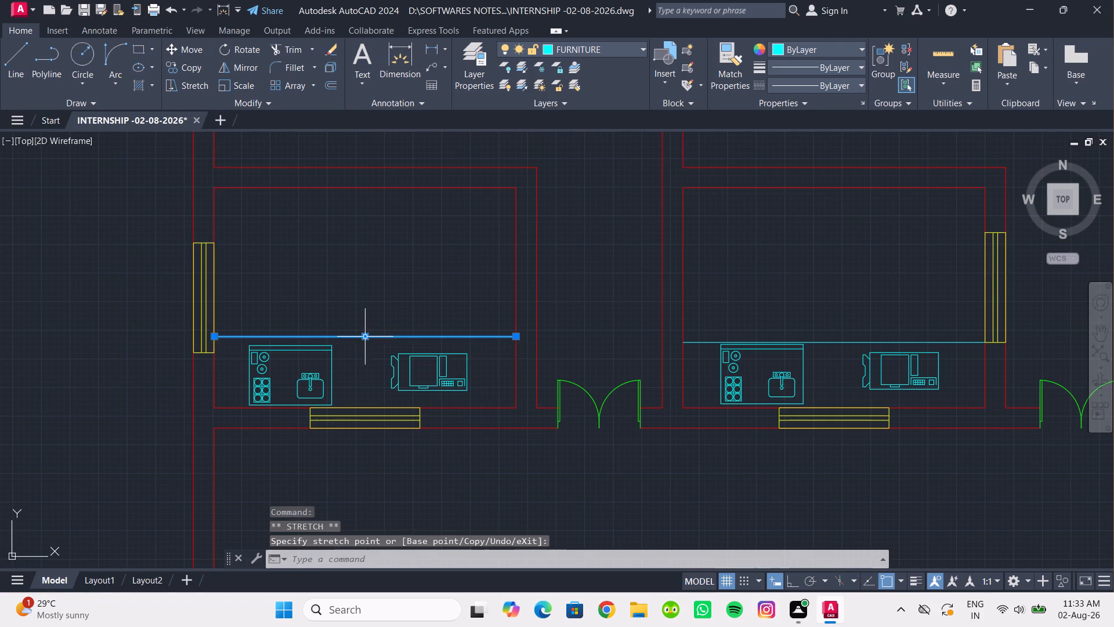
key("Escape")
Move the right-hand unit's counter line slightly up, away from the stove-and-sink unit.
scroll(361, 306, "down", 1)
middle_click_drag(361, 306, 354, 291)
scroll(353, 289, "down", 1)
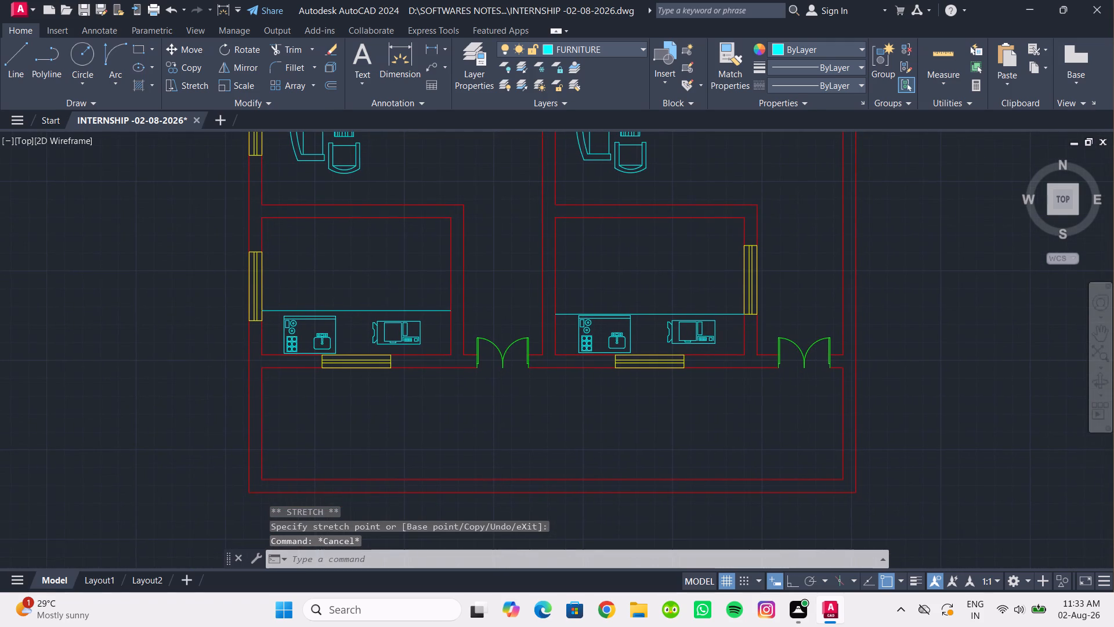
middle_click_drag(353, 289, 348, 339)
scroll(598, 357, "up", 2)
left_click_drag(440, 367, 432, 348)
left_click(418, 308)
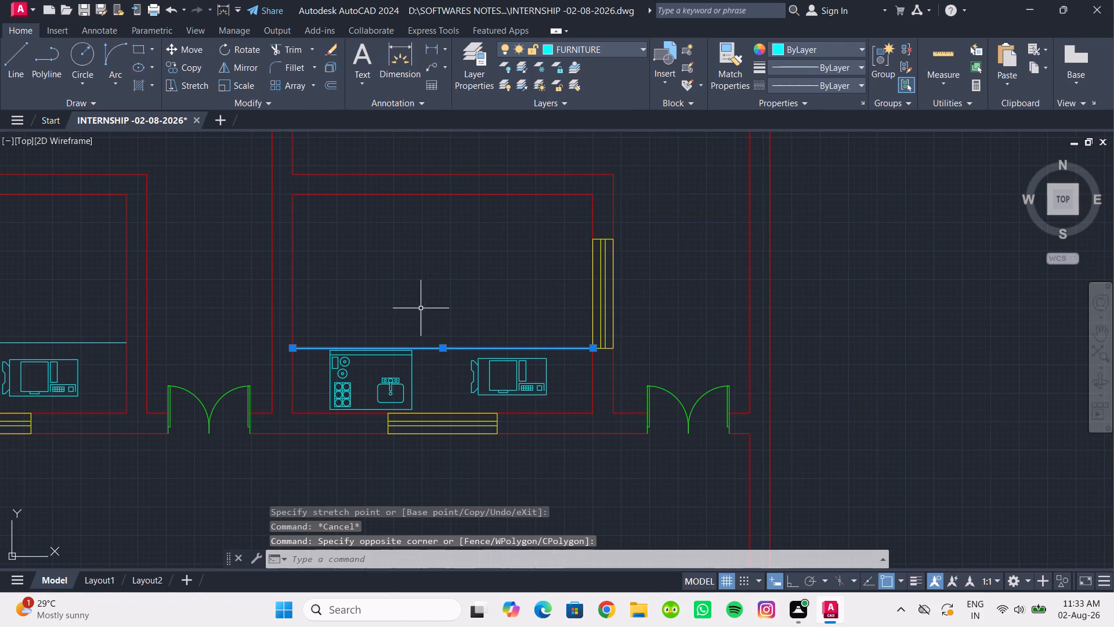
left_click(441, 348)
left_click(438, 340)
key("Escape")
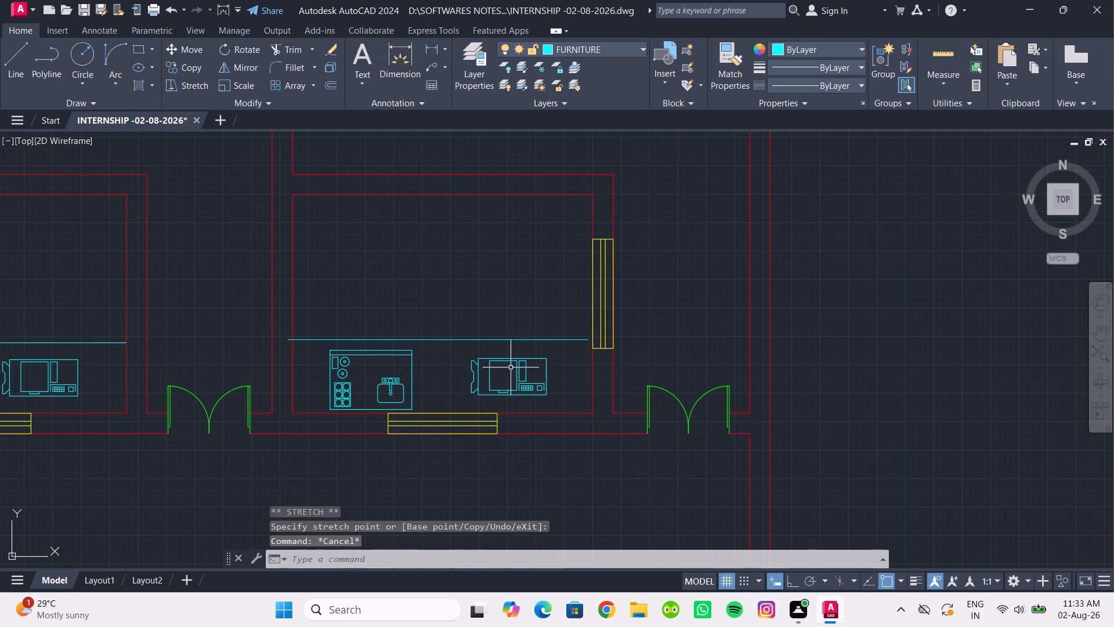
Extend the right-hand unit's counter line to meet the wall with the side window.
scroll(551, 344, "up", 1)
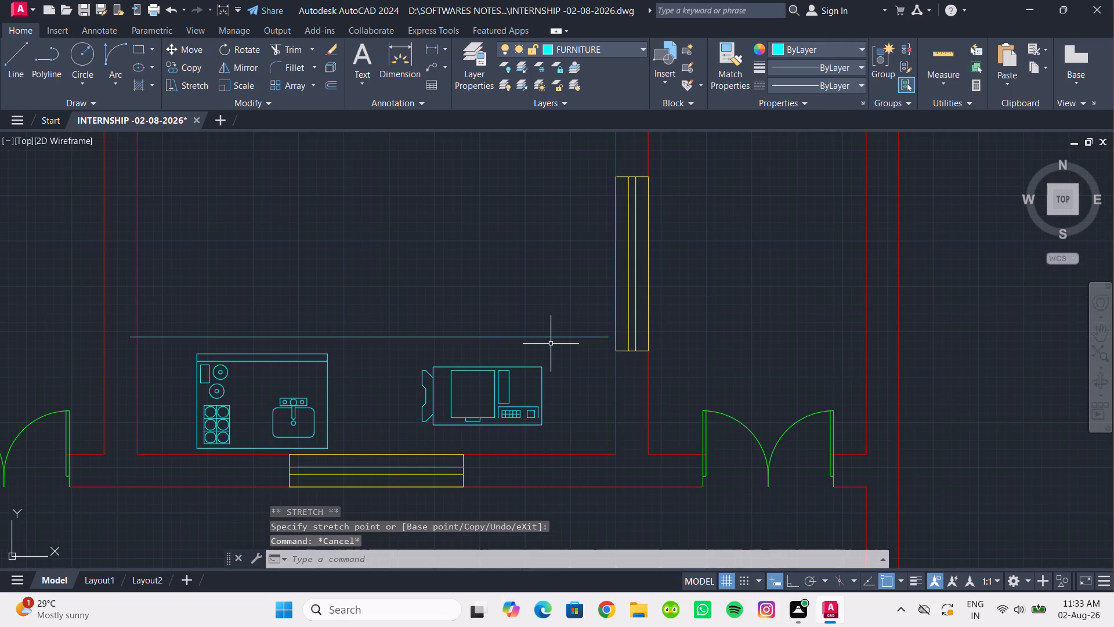
type("ex")
key("Return")
left_click_drag(559, 348, 557, 340)
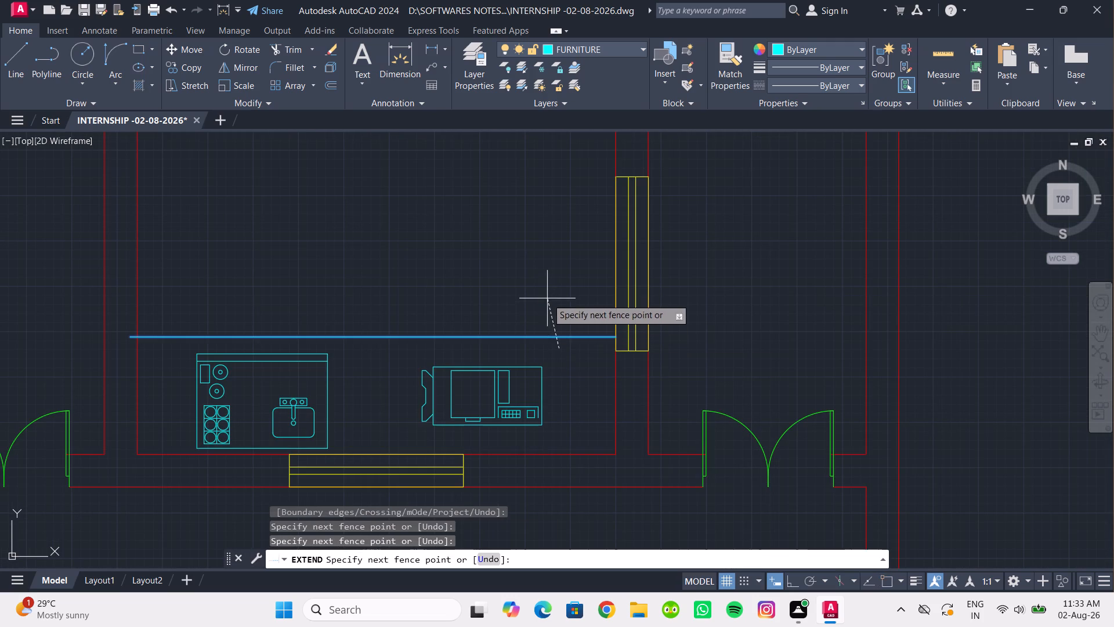
left_click(547, 298)
key("Escape")
Trim the part of the right-hand unit's counter line that overhangs the wall opposite the side window.
key("t")
key("r")
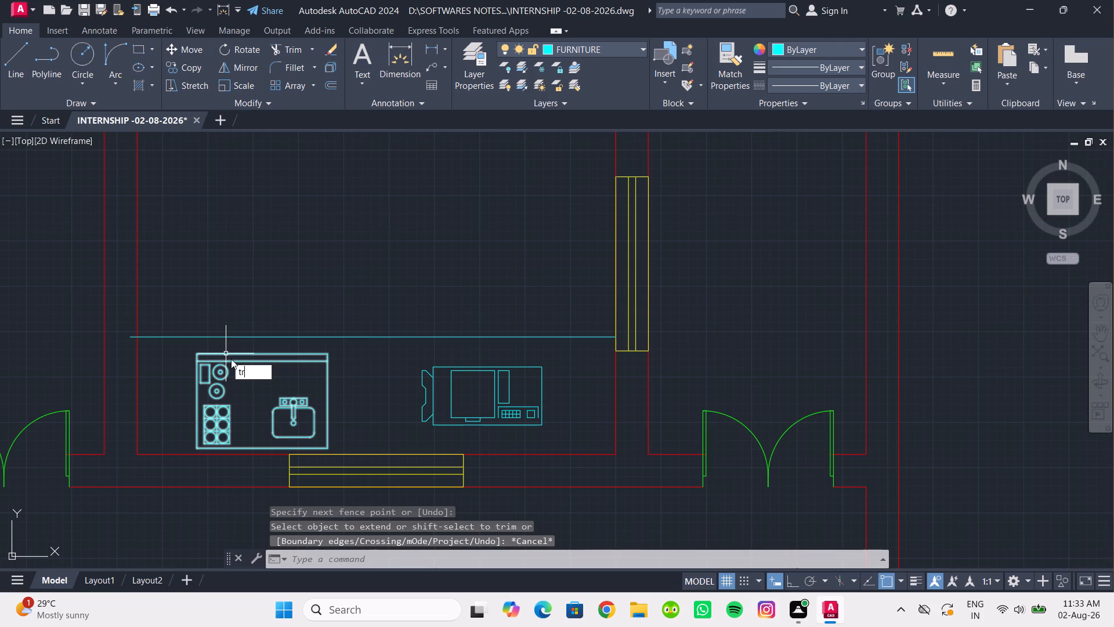
key("Return")
scroll(113, 344, "up", 1)
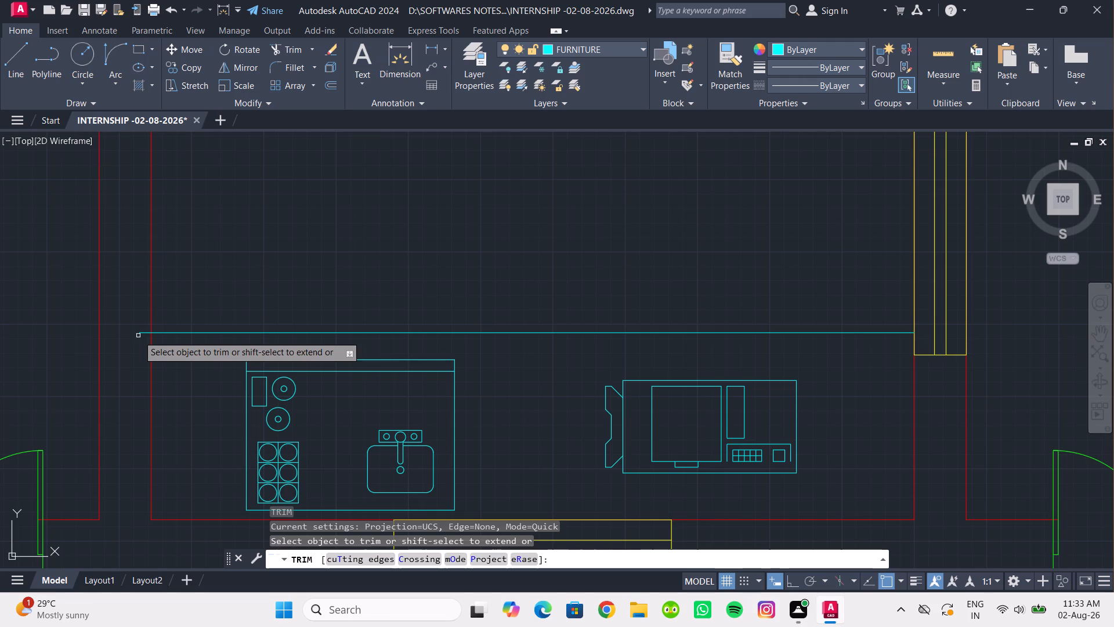
left_click(142, 334)
Trim the left-hand unit's counter line where it crosses the inner face of the wall opposite its side window.
scroll(138, 327, "down", 1)
middle_click_drag(138, 327, 417, 374)
middle_click_drag(249, 384, 412, 384)
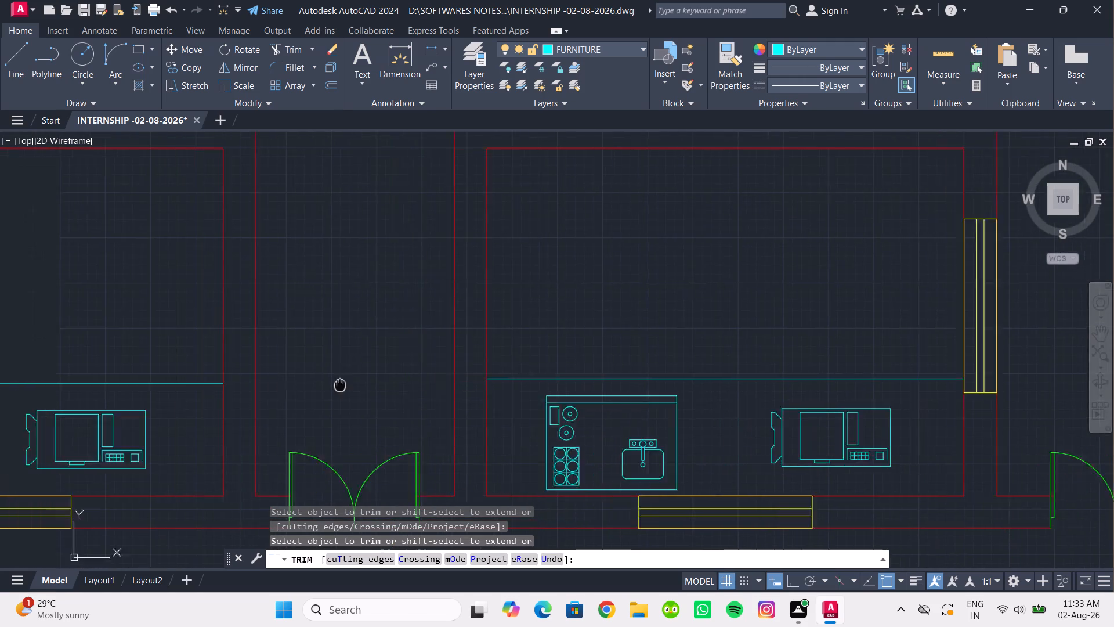
middle_click_drag(412, 384, 454, 383)
scroll(398, 395, "up", 3)
scroll(244, 334, "up", 5)
scroll(355, 423, "up", 4)
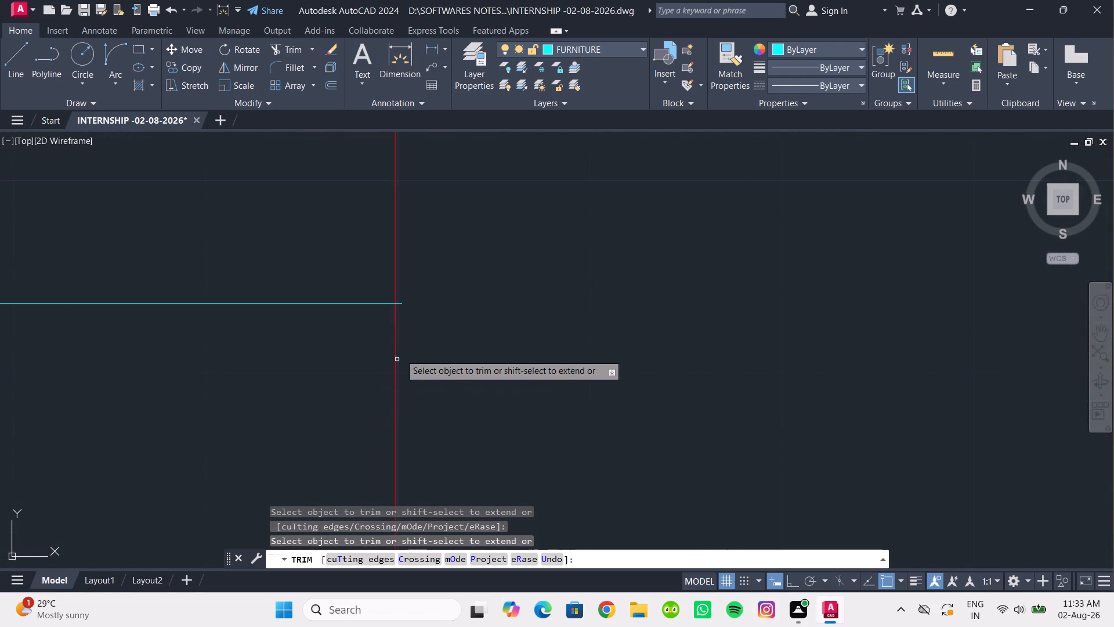
scroll(402, 349, "up", 5)
middle_click_drag(373, 220, 418, 569)
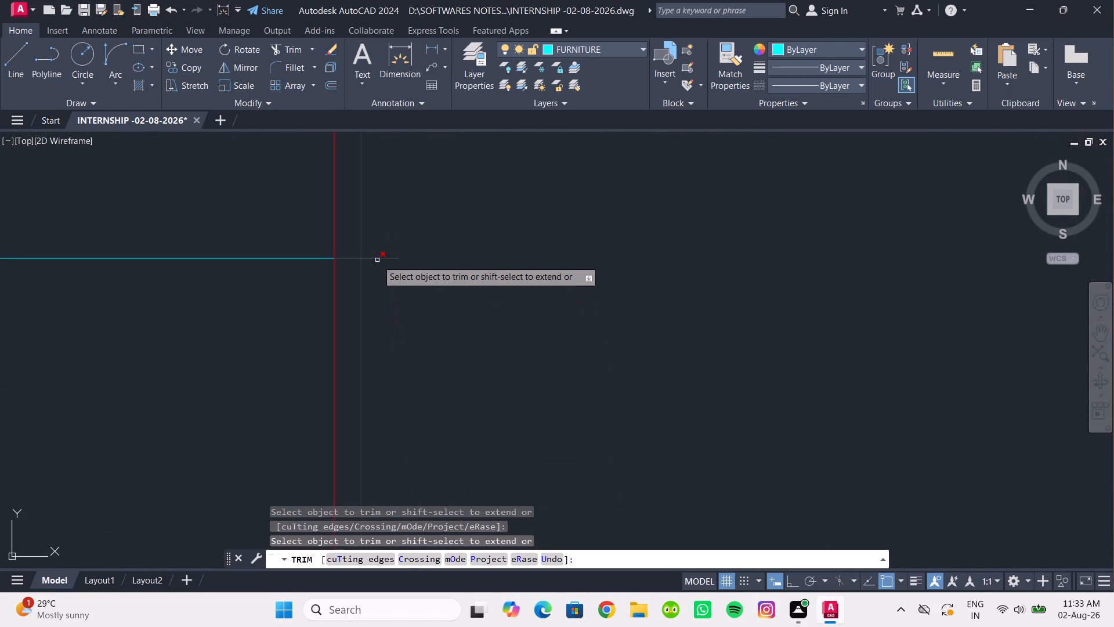
left_click(377, 258)
scroll(393, 299, "down", 11)
key("grave")
key("Escape")
key("Escape")
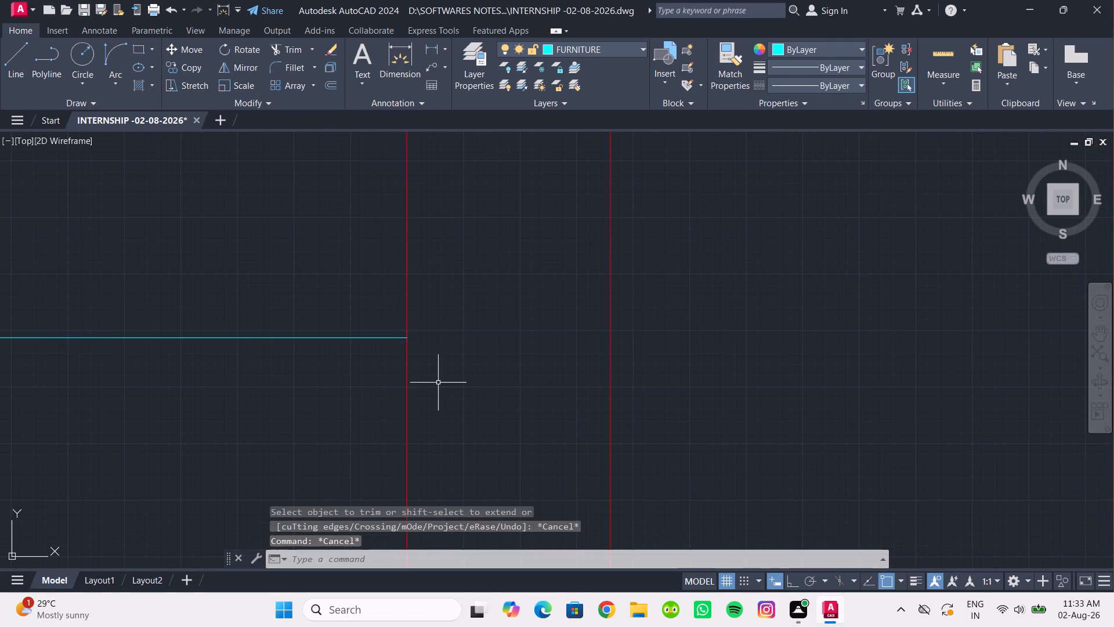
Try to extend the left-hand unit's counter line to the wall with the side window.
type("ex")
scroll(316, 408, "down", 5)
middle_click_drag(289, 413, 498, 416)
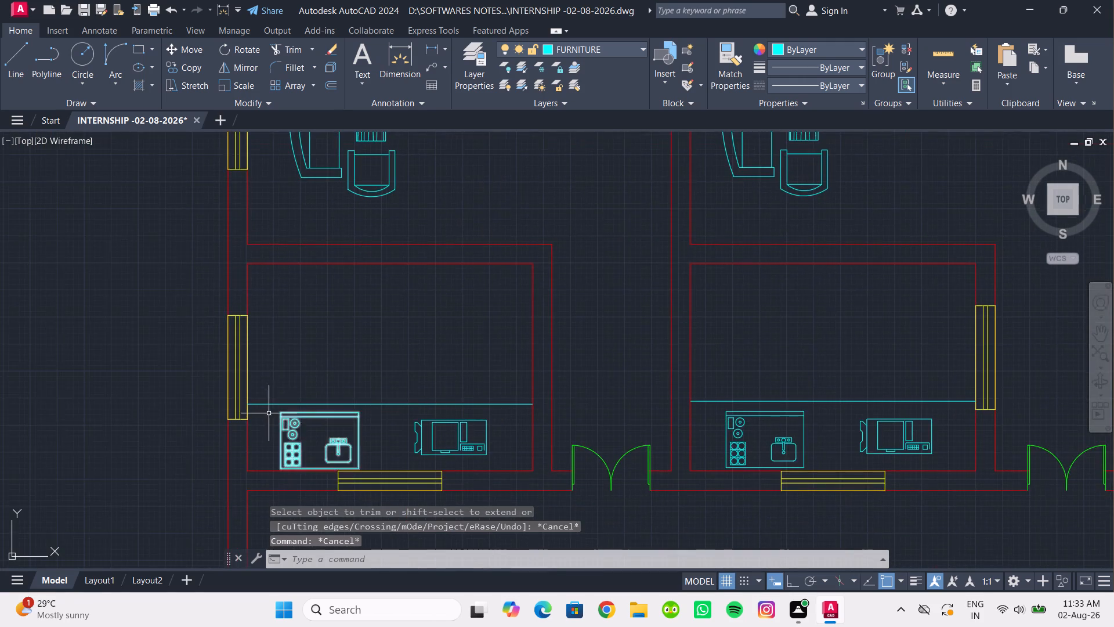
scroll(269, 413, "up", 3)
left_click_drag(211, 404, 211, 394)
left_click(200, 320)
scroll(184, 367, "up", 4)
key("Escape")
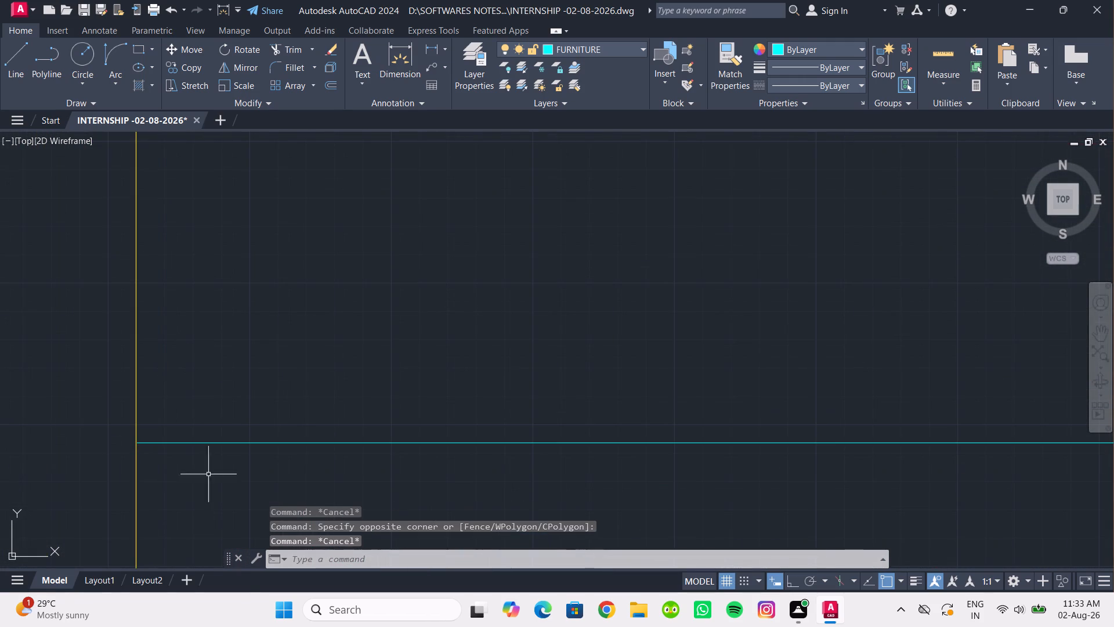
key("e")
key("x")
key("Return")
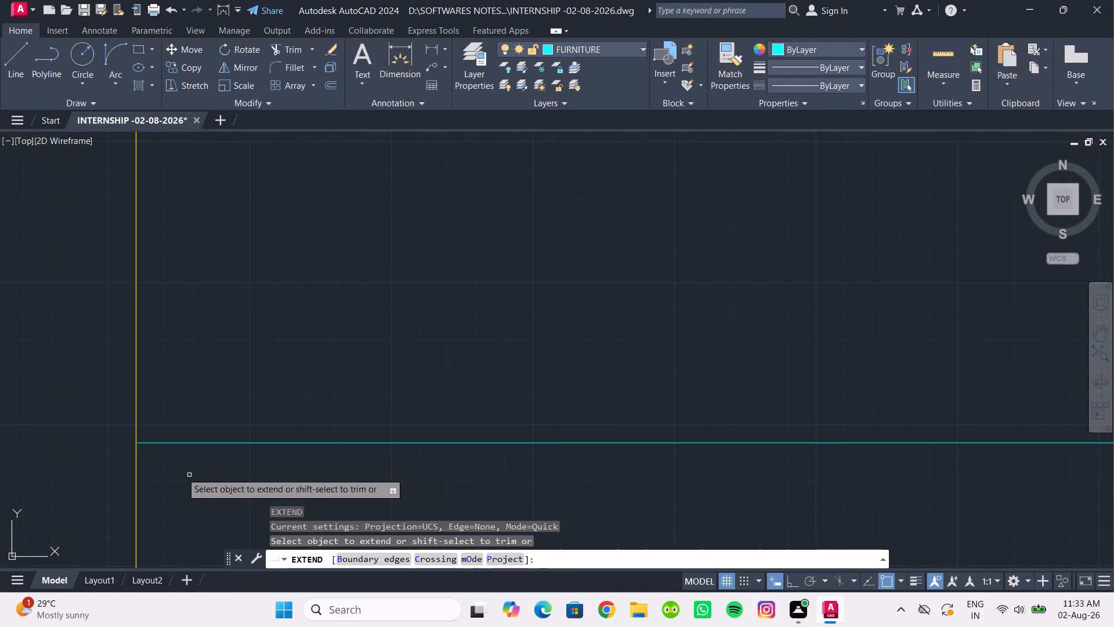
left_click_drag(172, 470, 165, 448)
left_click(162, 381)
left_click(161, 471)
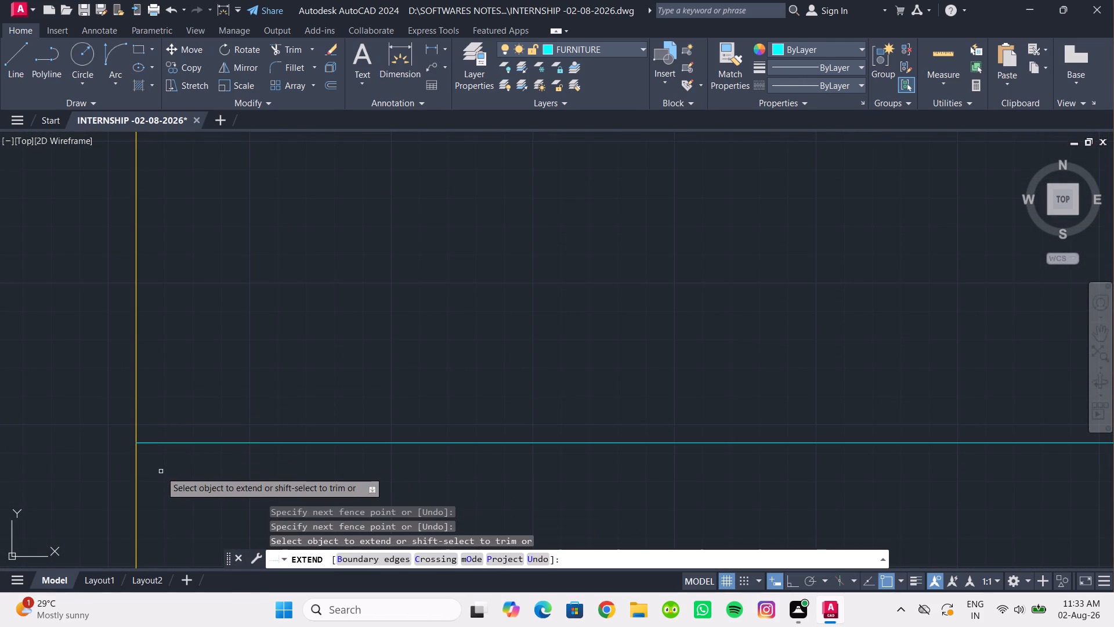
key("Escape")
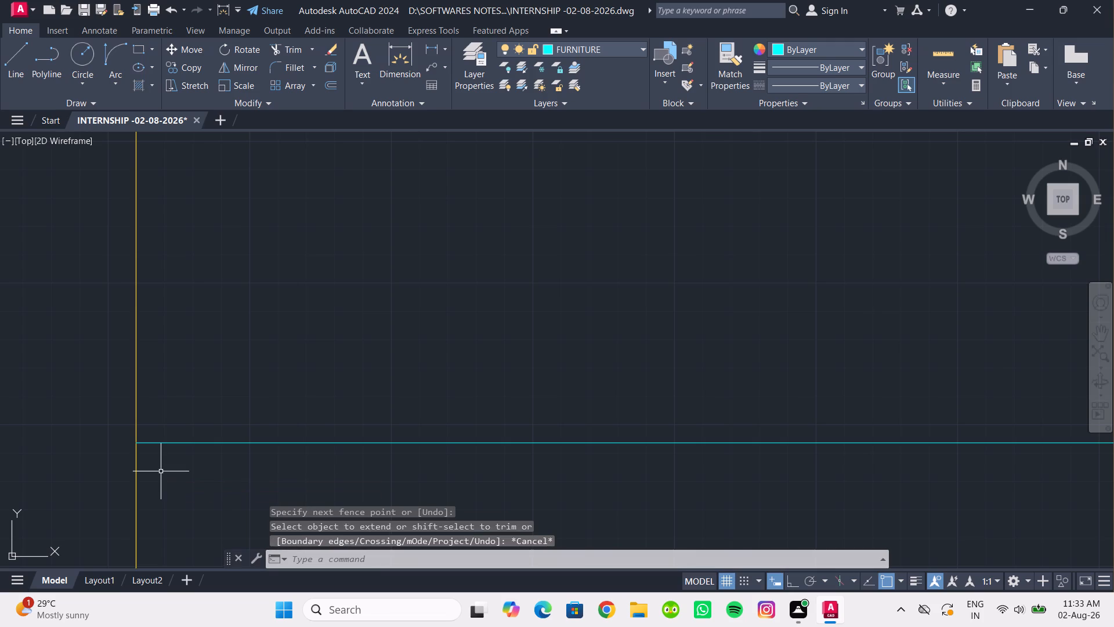
Review the furnished layout of both units and the open strip in front of the kitchens.
scroll(494, 388, "down", 3)
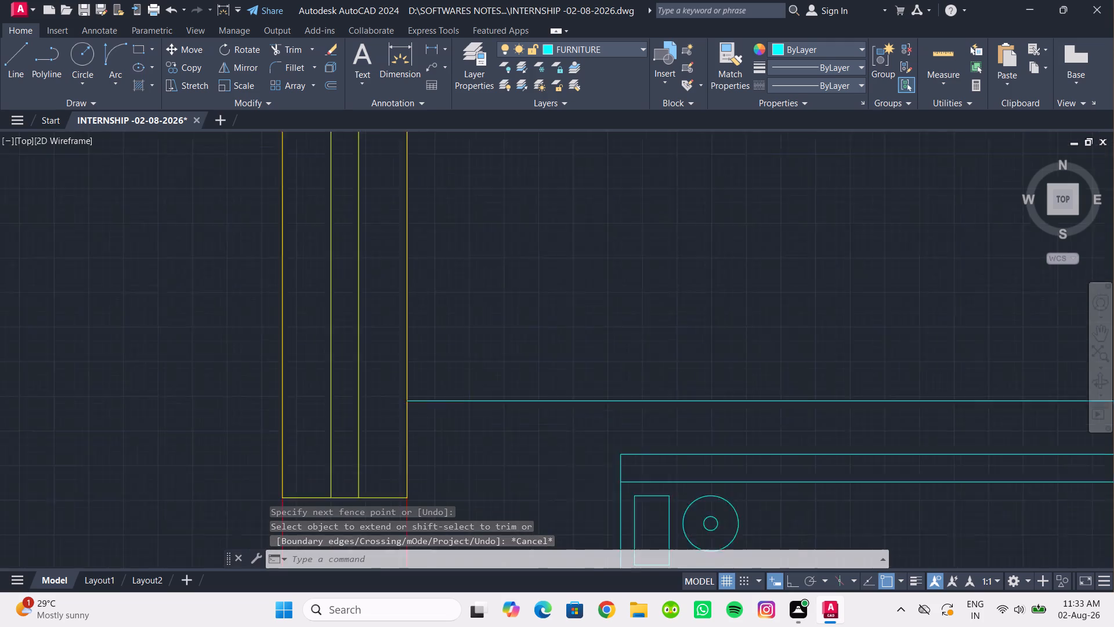
scroll(494, 388, "down", 4)
middle_click_drag(494, 388, 261, 337)
scroll(303, 368, "down", 2)
middle_click_drag(310, 374, 269, 427)
scroll(370, 428, "down", 1)
scroll(435, 432, "down", 1)
middle_click_drag(431, 433, 425, 431)
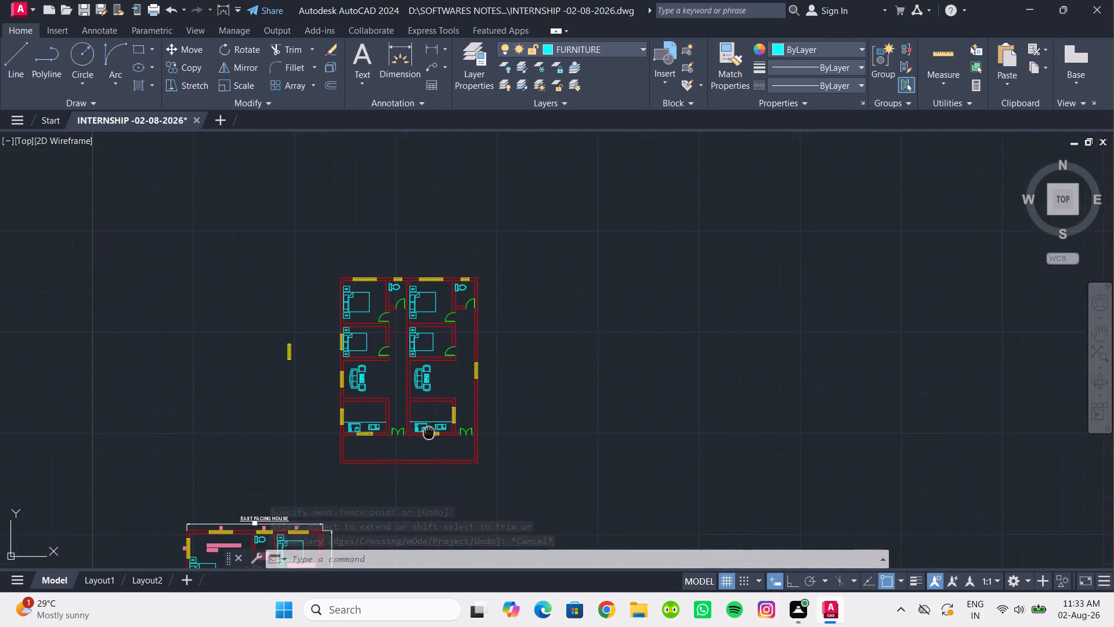
middle_click_drag(425, 431, 402, 405)
scroll(391, 413, "up", 1)
middle_click_drag(391, 413, 351, 397)
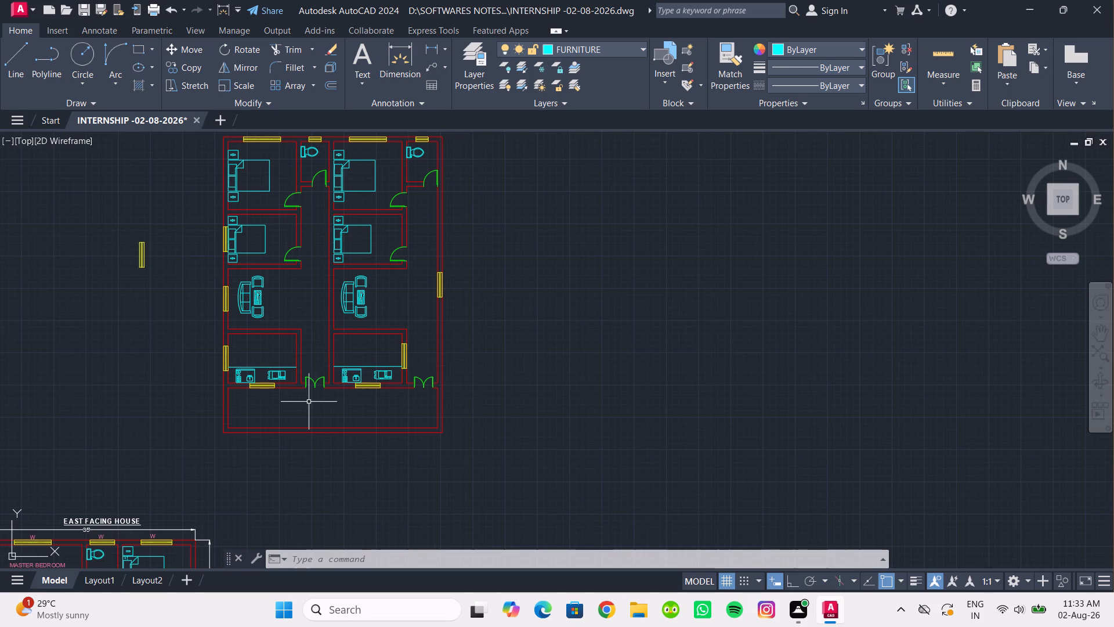
scroll(309, 402, "up", 1)
middle_click_drag(309, 402, 330, 365)
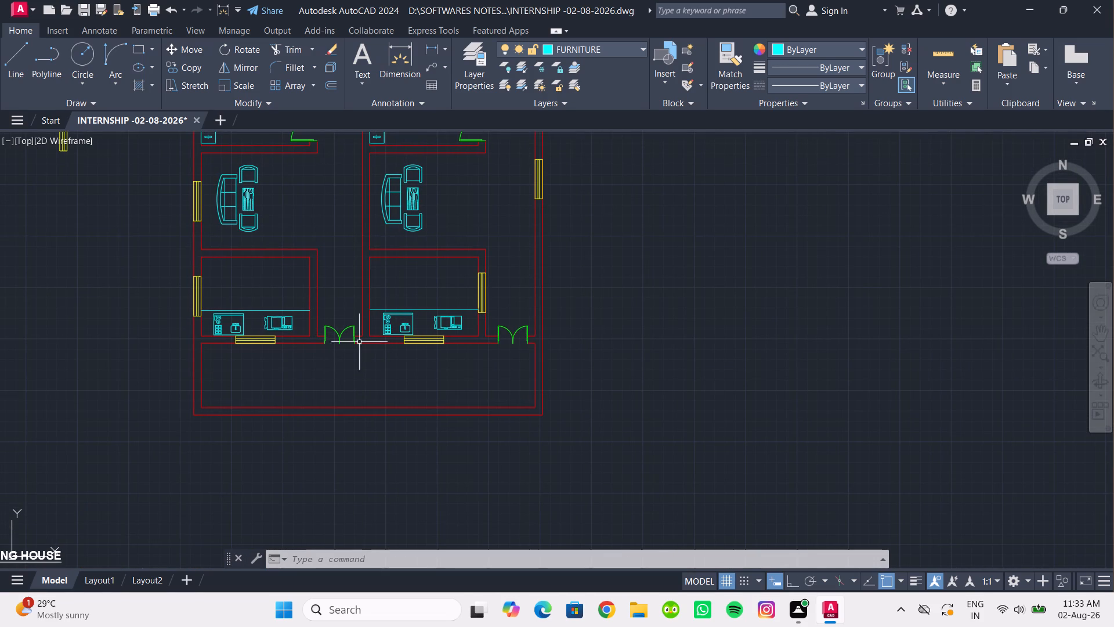
scroll(332, 362, "up", 1)
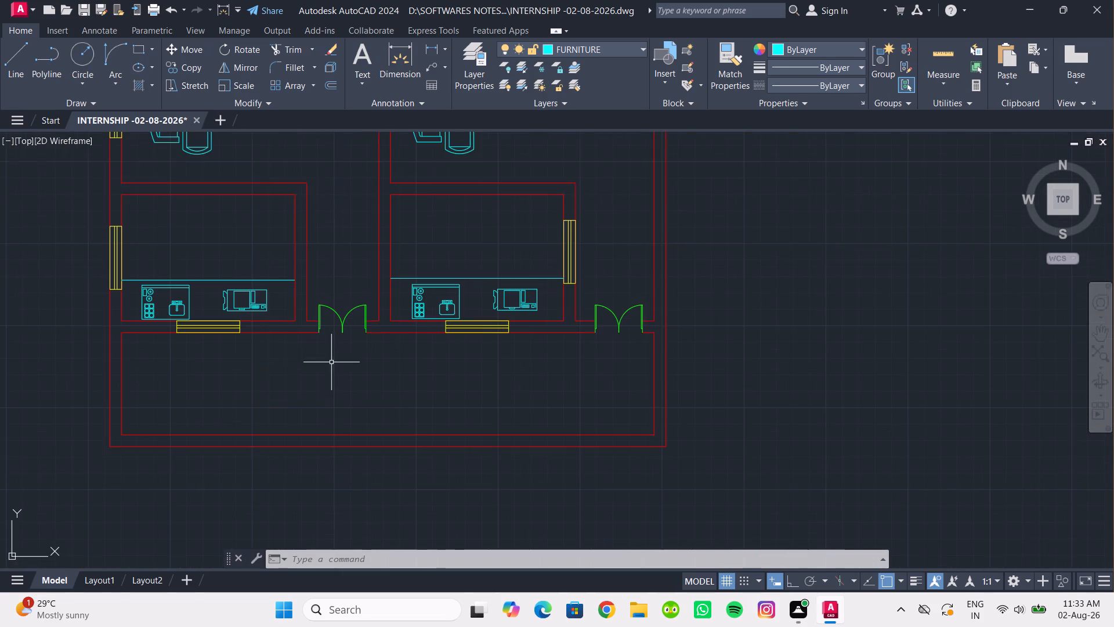
On the STAIRCASE layer with Ortho on, draw a vertical line across the front strip, between the left-hand kitchen window and double door.
left_click(599, 53)
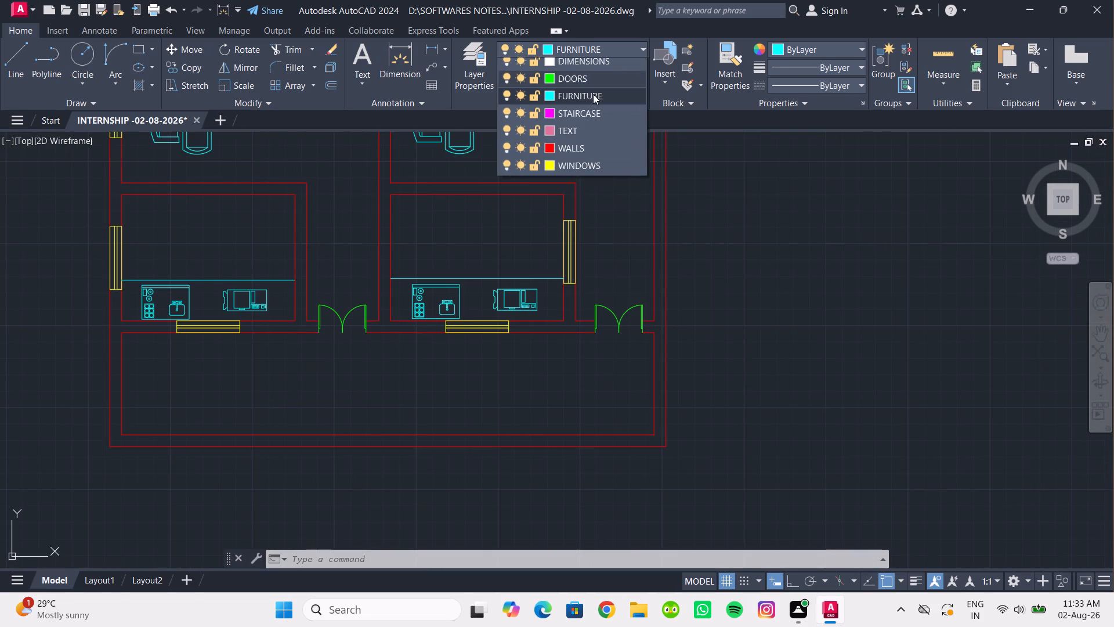
left_click(574, 154)
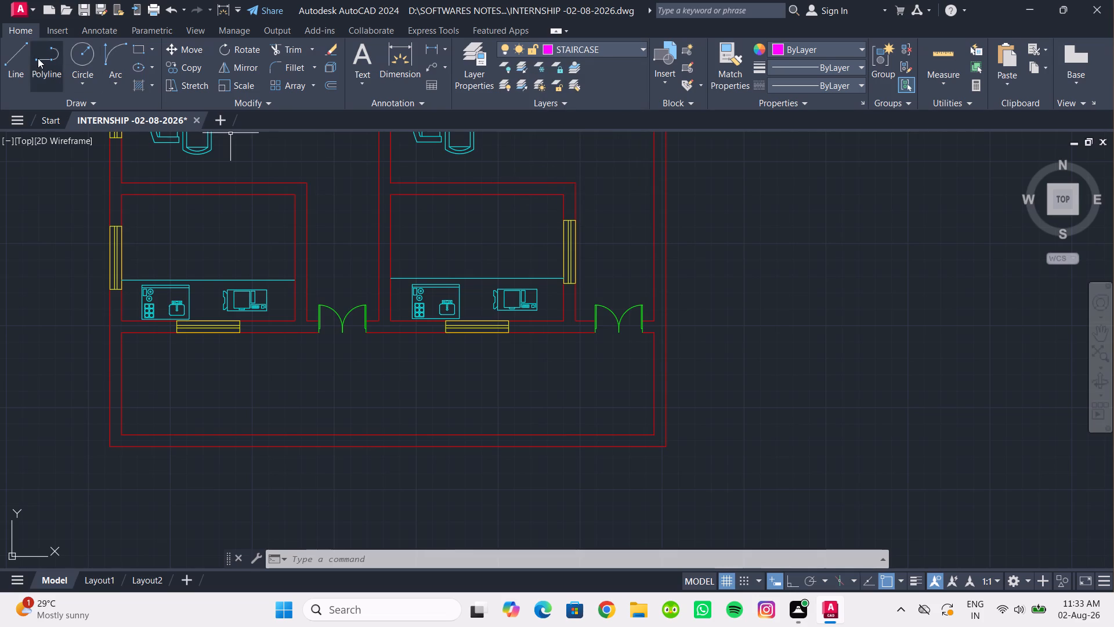
left_click(23, 56)
middle_click_drag(231, 296, 244, 211)
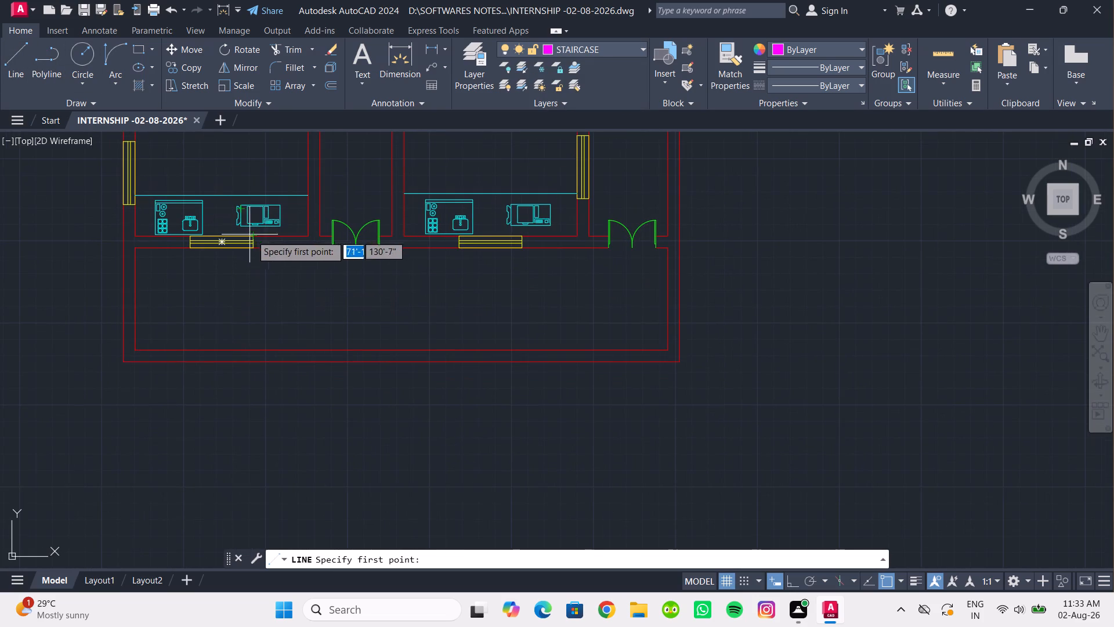
scroll(289, 251, "up", 1)
left_click(284, 249)
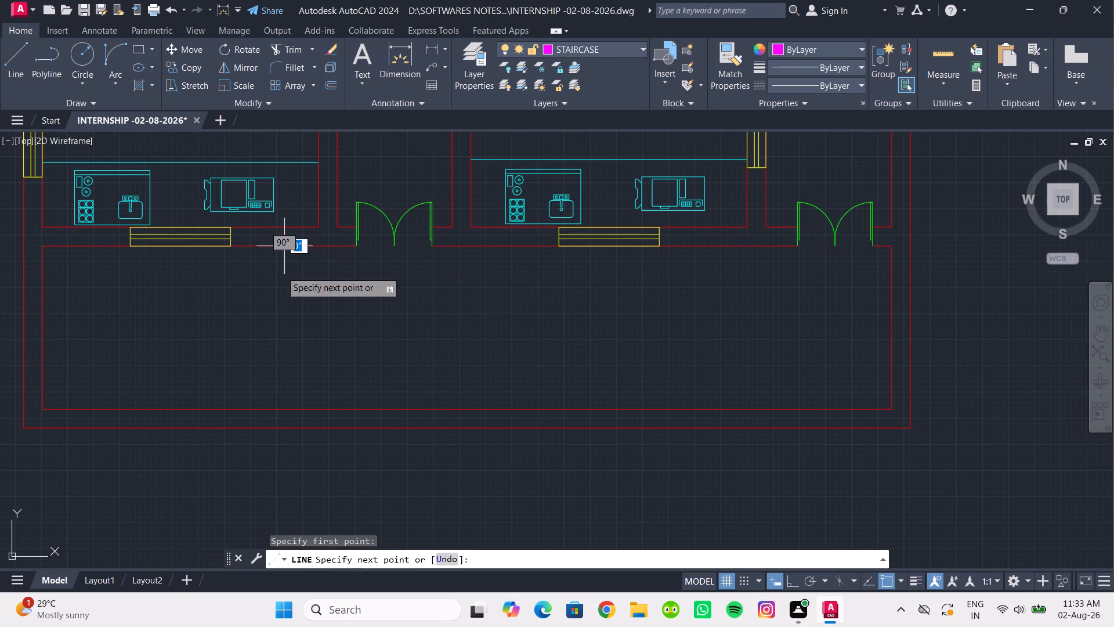
left_click(783, 582)
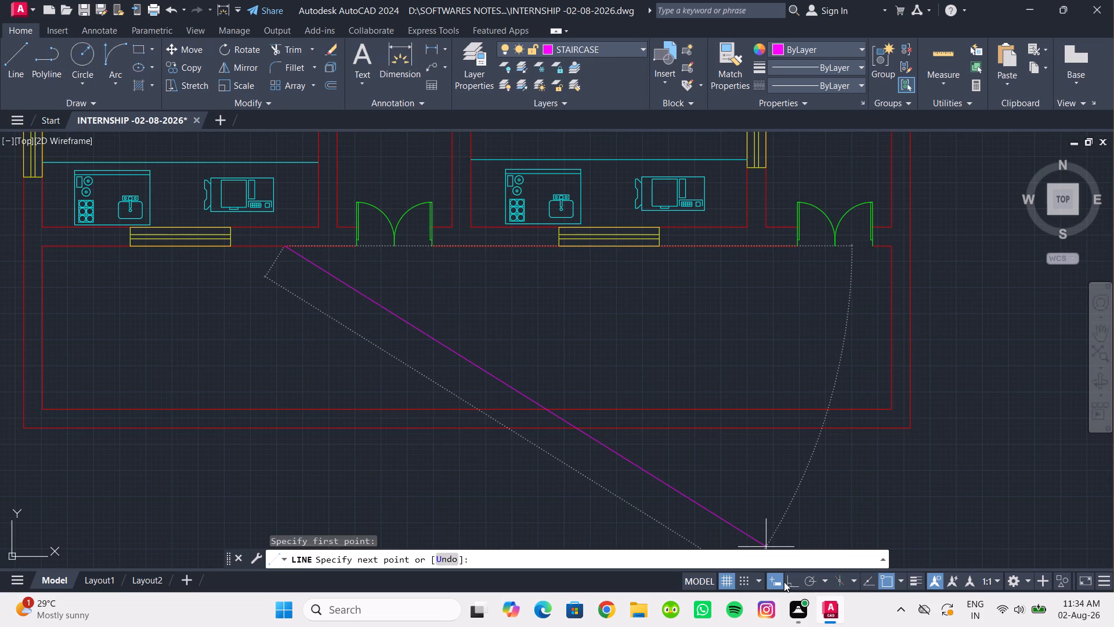
left_click(793, 583)
left_click(774, 579)
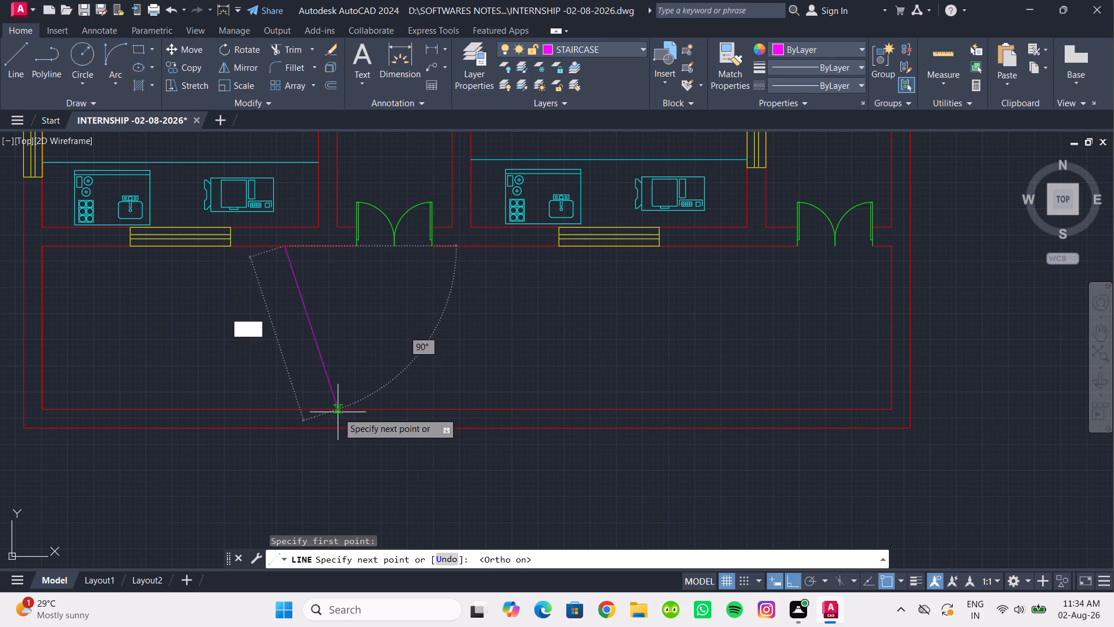
left_click(284, 410)
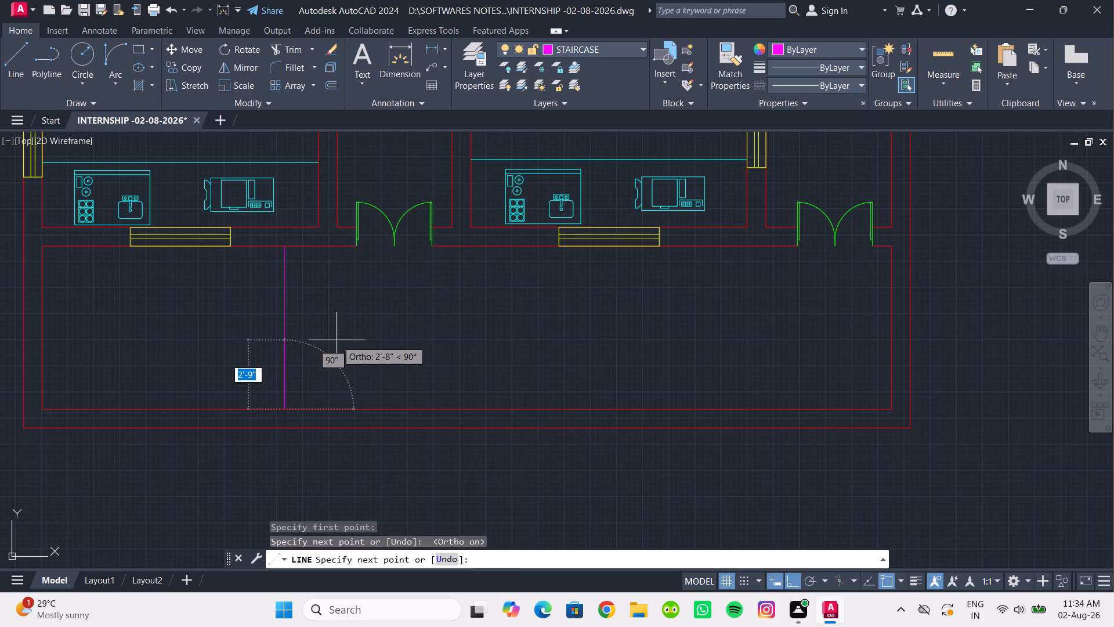
key("Escape")
key("Escape")
key("Escape")
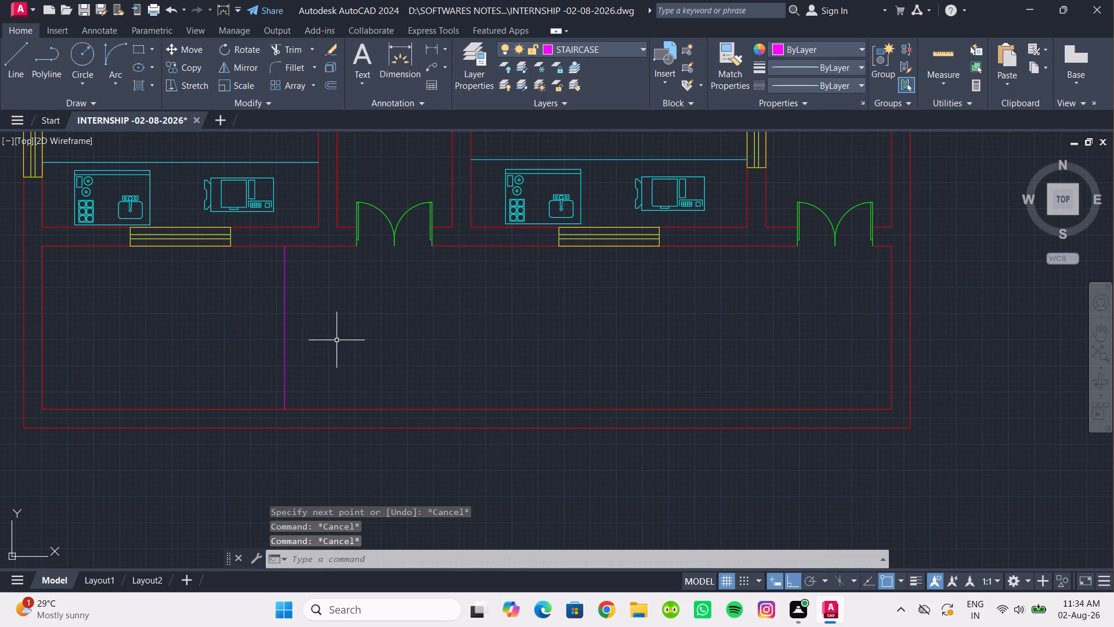
key("Escape")
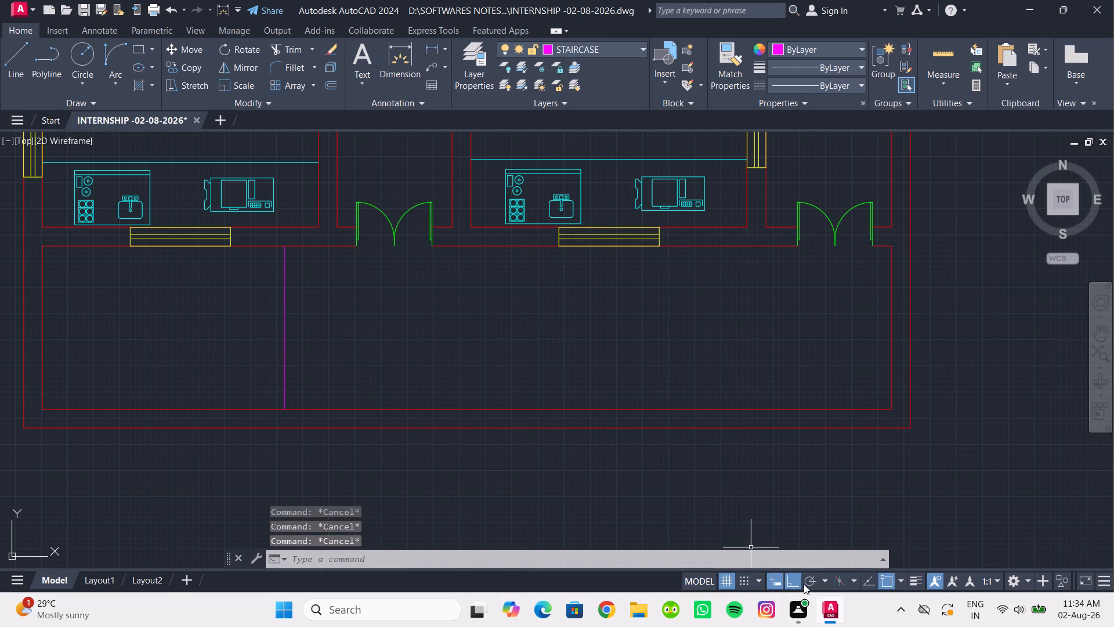
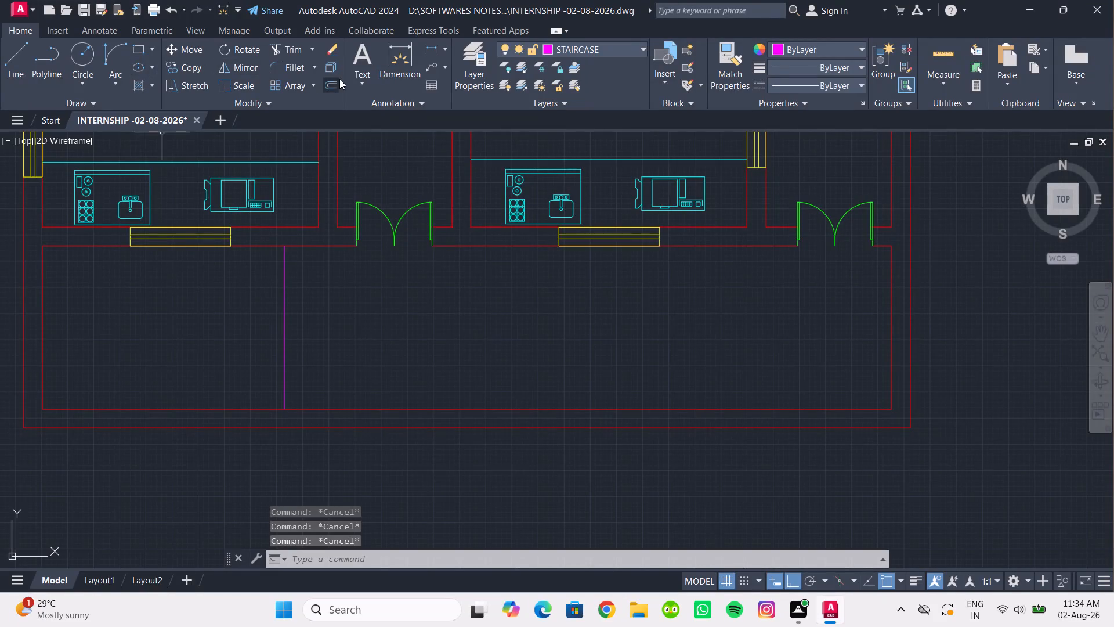
Offset the vertical staircase line 1' repeatedly towards the left-hand outer wall, making seven more parallel tread lines.
left_click(334, 80)
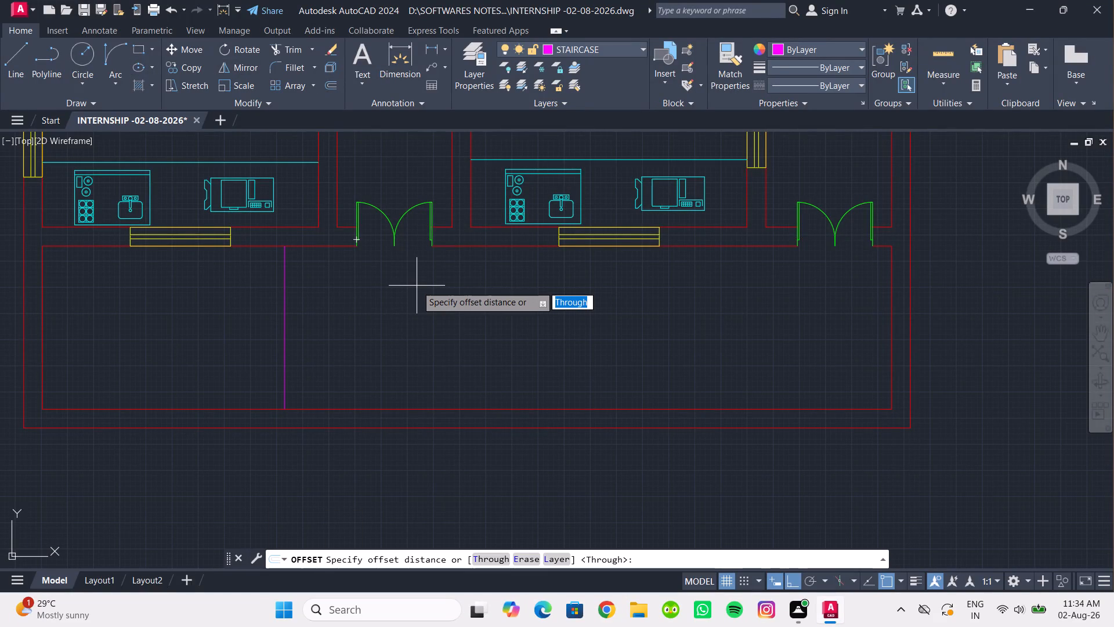
type("1'")
key("Return")
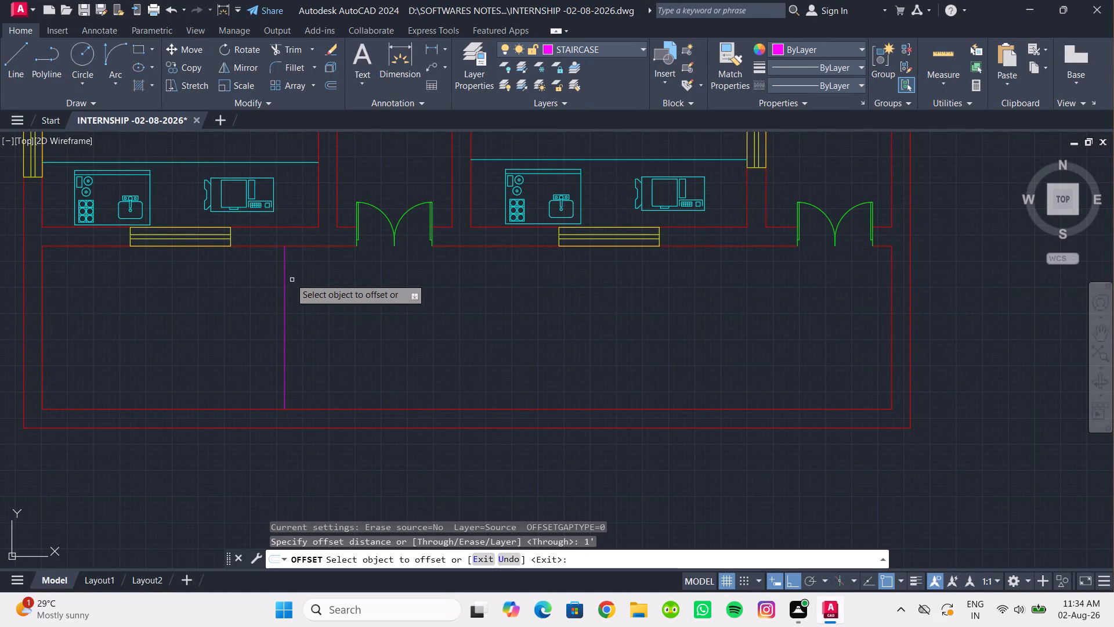
left_click(285, 286)
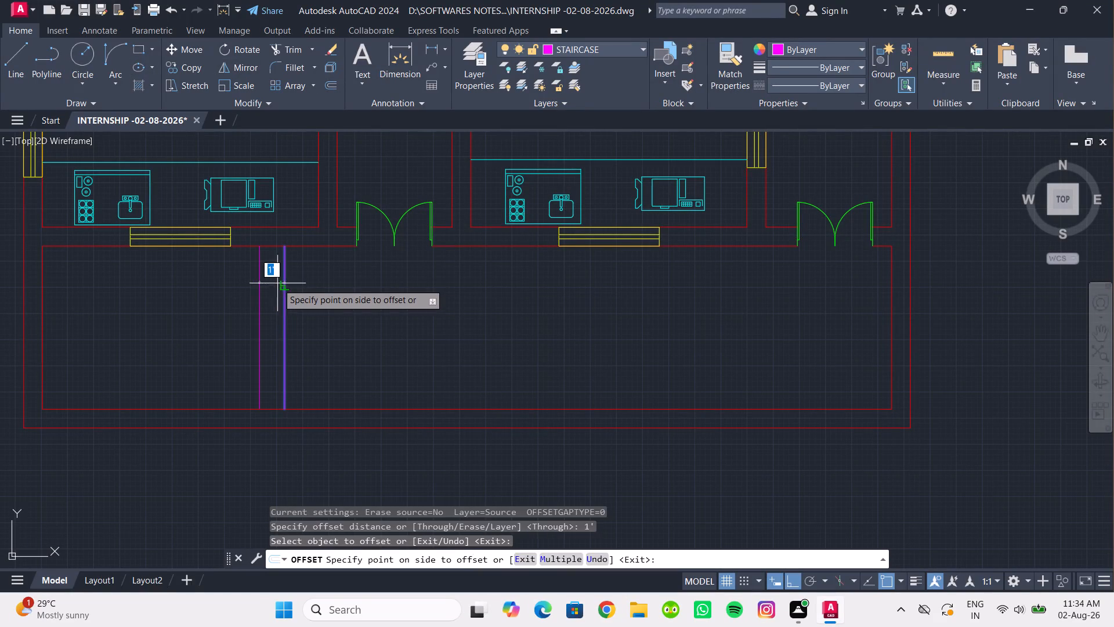
left_click(261, 283)
left_click(256, 283)
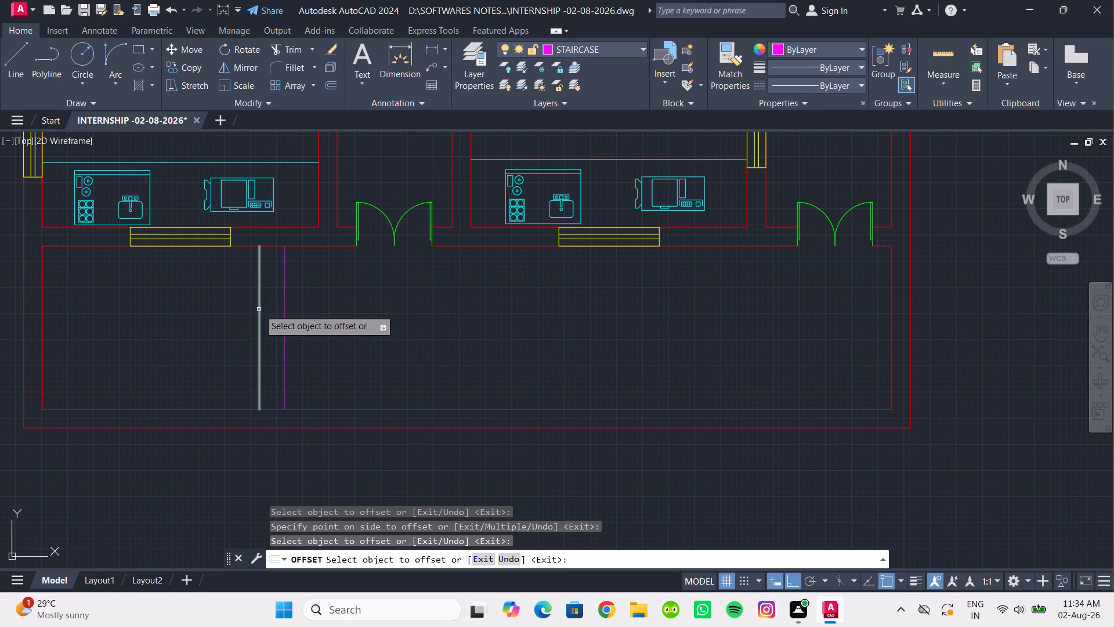
left_click(259, 310)
left_click(220, 311)
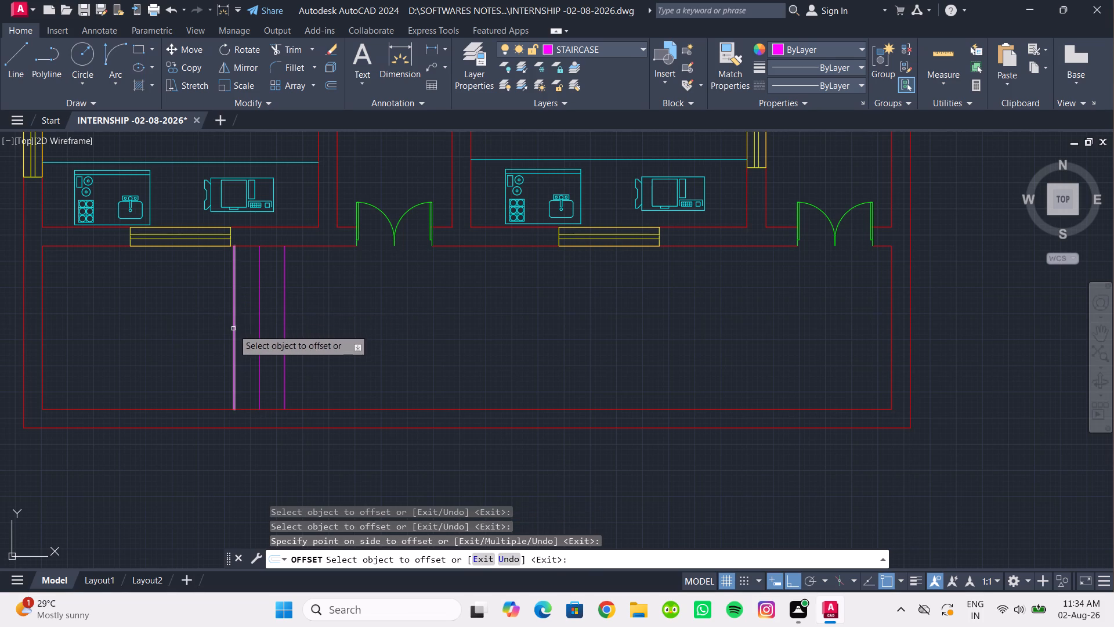
left_click(233, 329)
left_click(202, 322)
left_click_drag(209, 329, 204, 327)
left_click(172, 324)
left_click(182, 338)
left_click(149, 337)
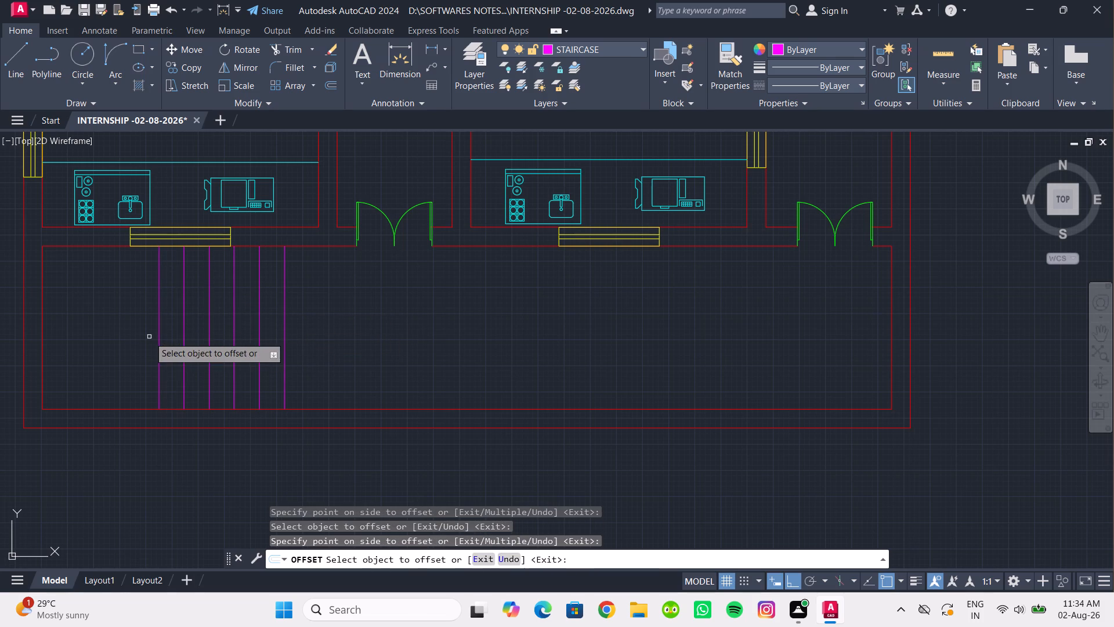
left_click_drag(161, 356, 154, 354)
left_click(121, 346)
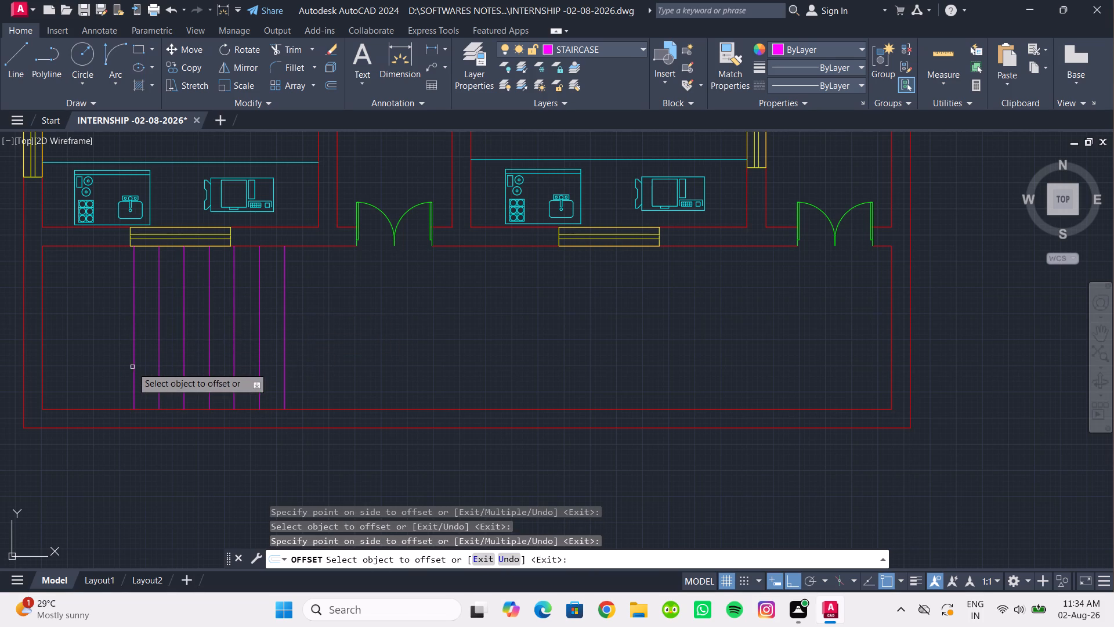
double_click(132, 367)
left_click(97, 361)
scroll(128, 397, "down", 2)
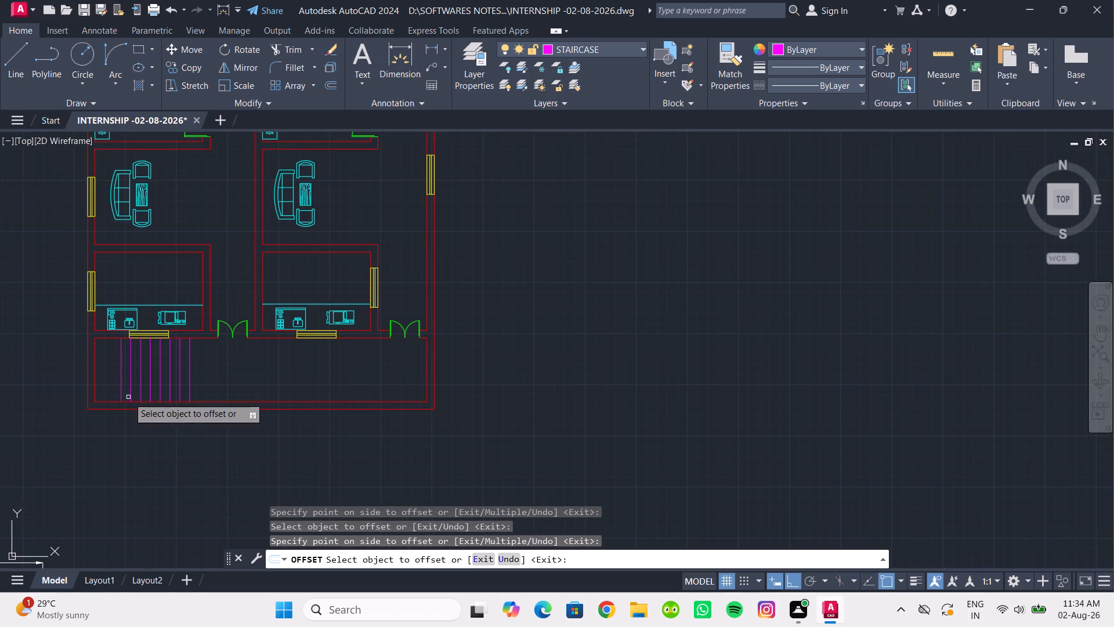
middle_click_drag(128, 397, 129, 384)
scroll(129, 383, "up", 1)
middle_click_drag(144, 376, 283, 399)
scroll(166, 386, "up", 1)
key("Escape")
key("Escape")
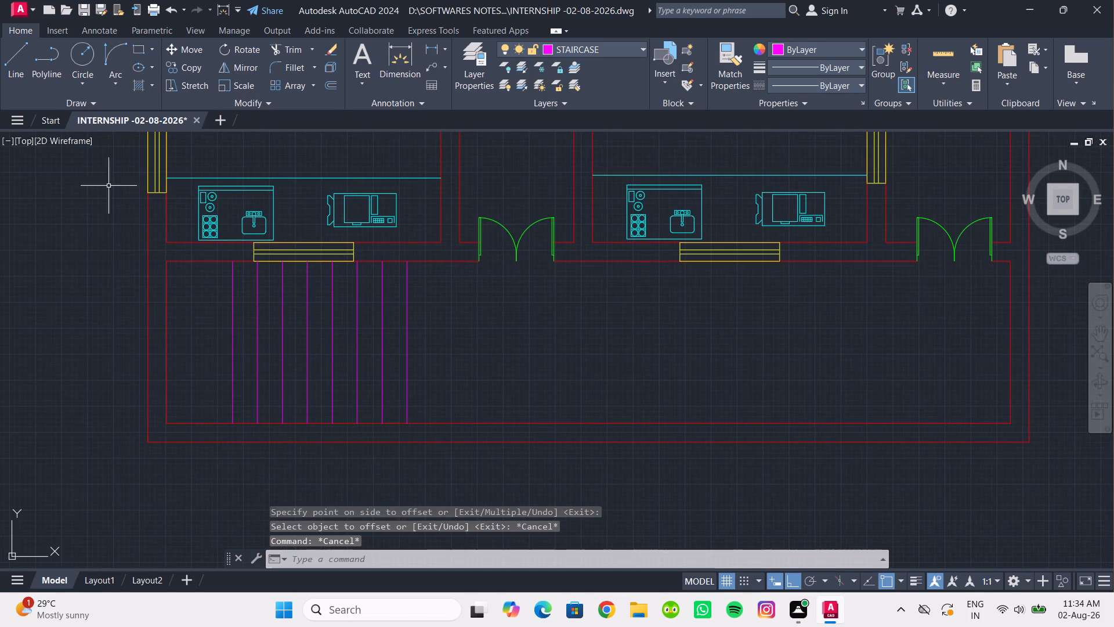
Draw a horizontal line through the midpoints of the tread lines, from the first tread line to the last.
left_click(11, 63)
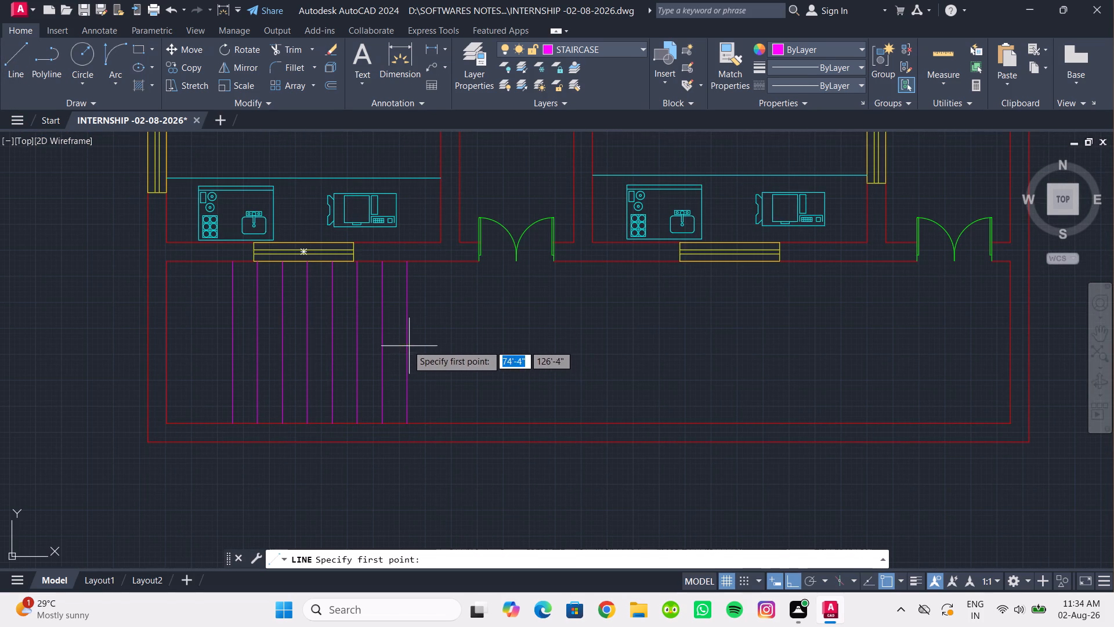
left_click(407, 344)
left_click(233, 343)
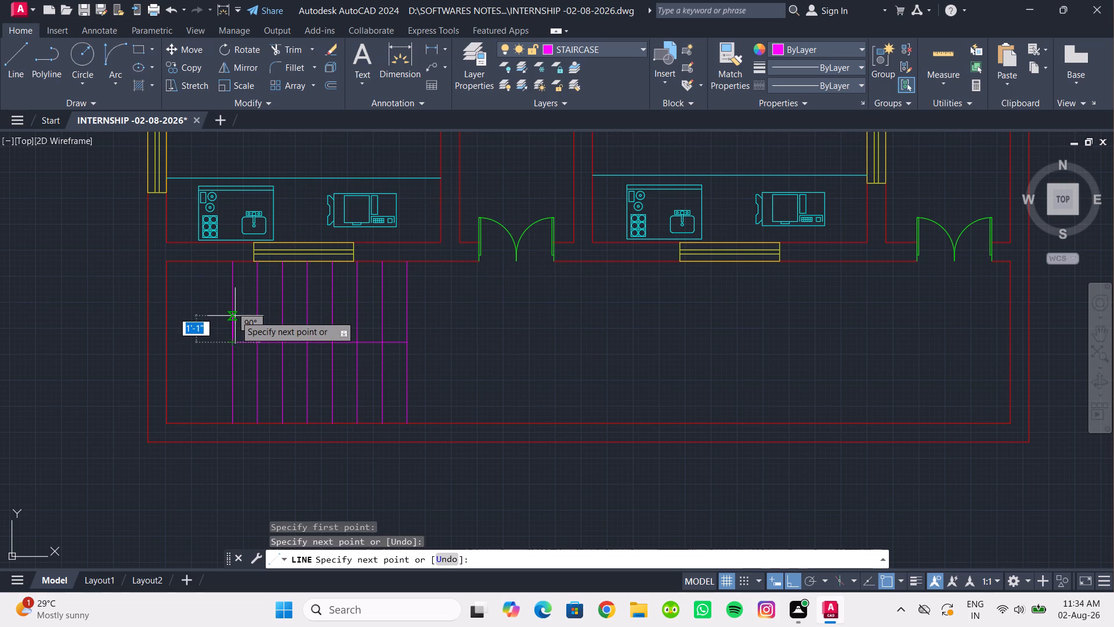
key("Escape")
Offset the horizontal mid-line of the stairs 3" to both sides and delete the original centre line.
left_click(329, 89)
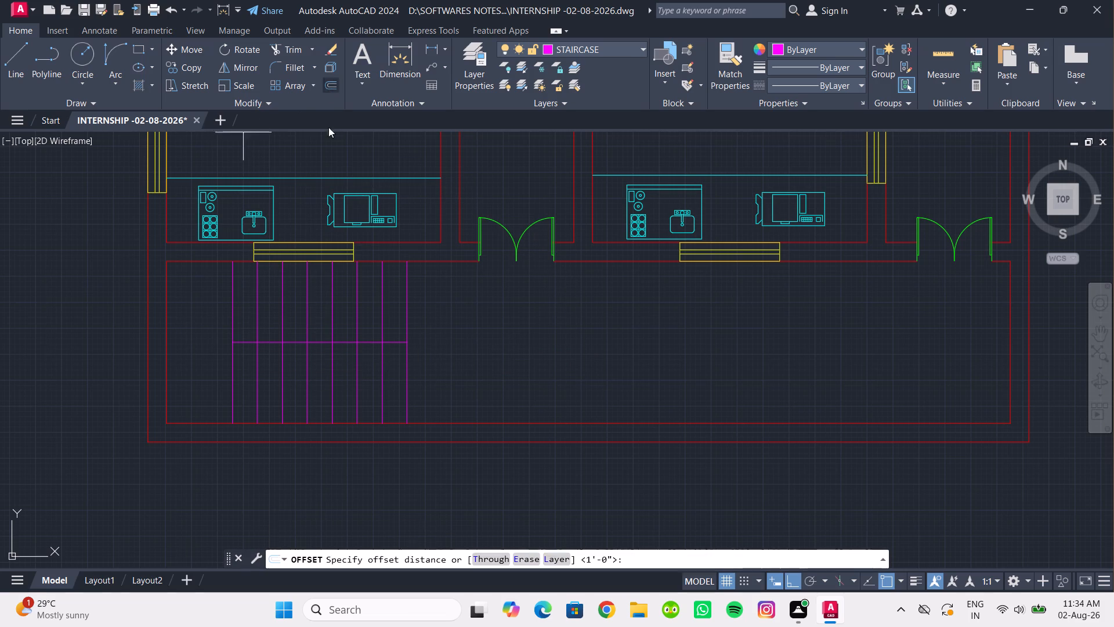
type("3\"")
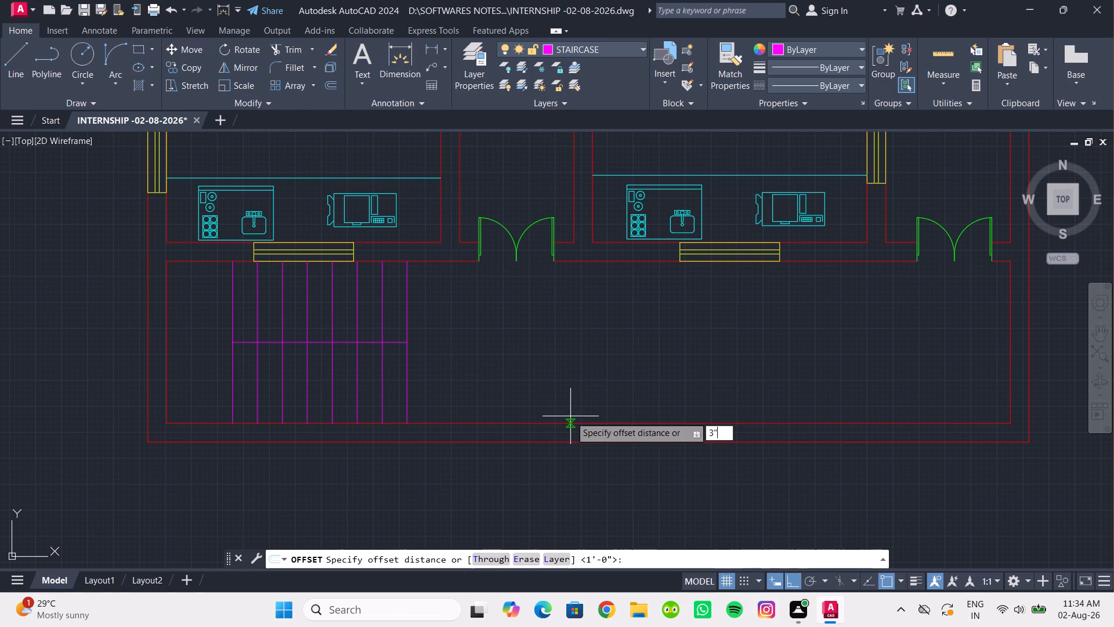
key("Return")
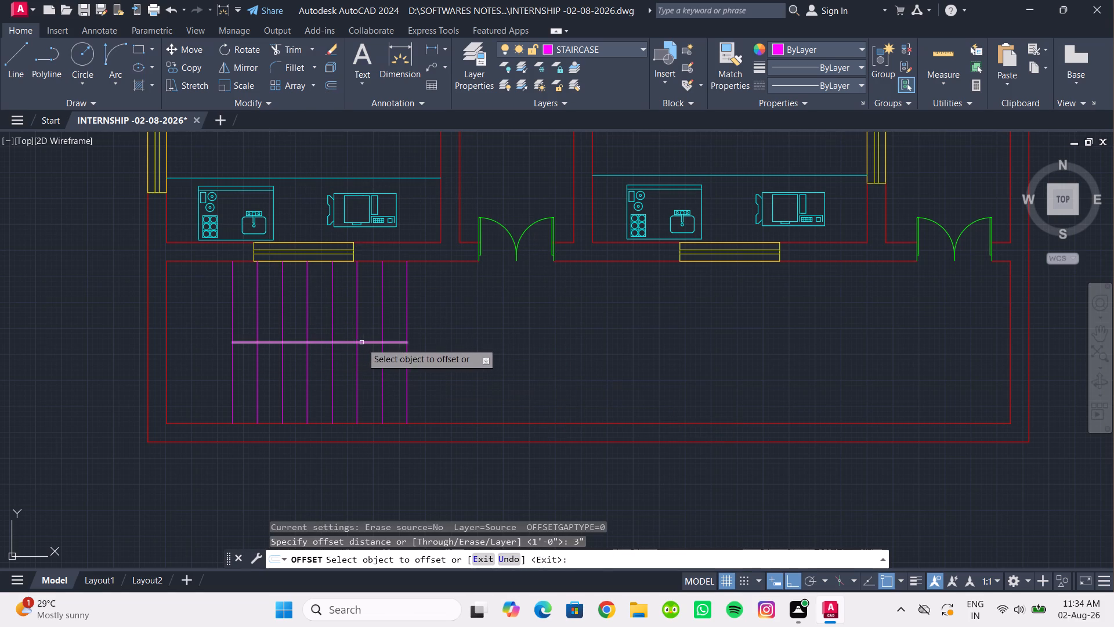
left_click(361, 343)
left_click(362, 324)
left_click(367, 341)
left_click(370, 365)
key("Escape")
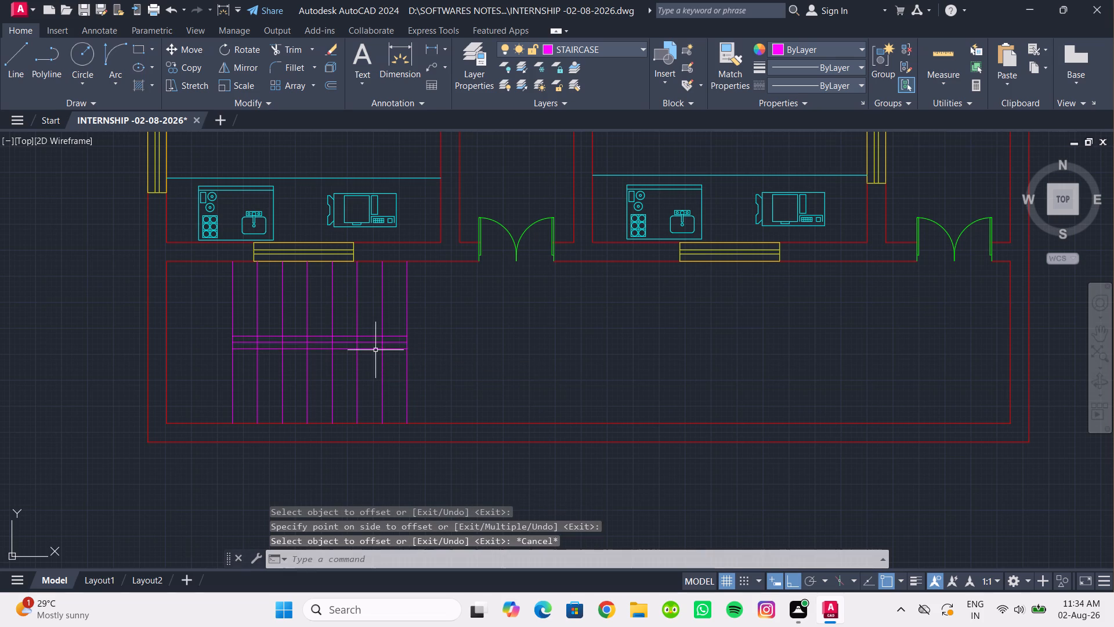
left_click(371, 341)
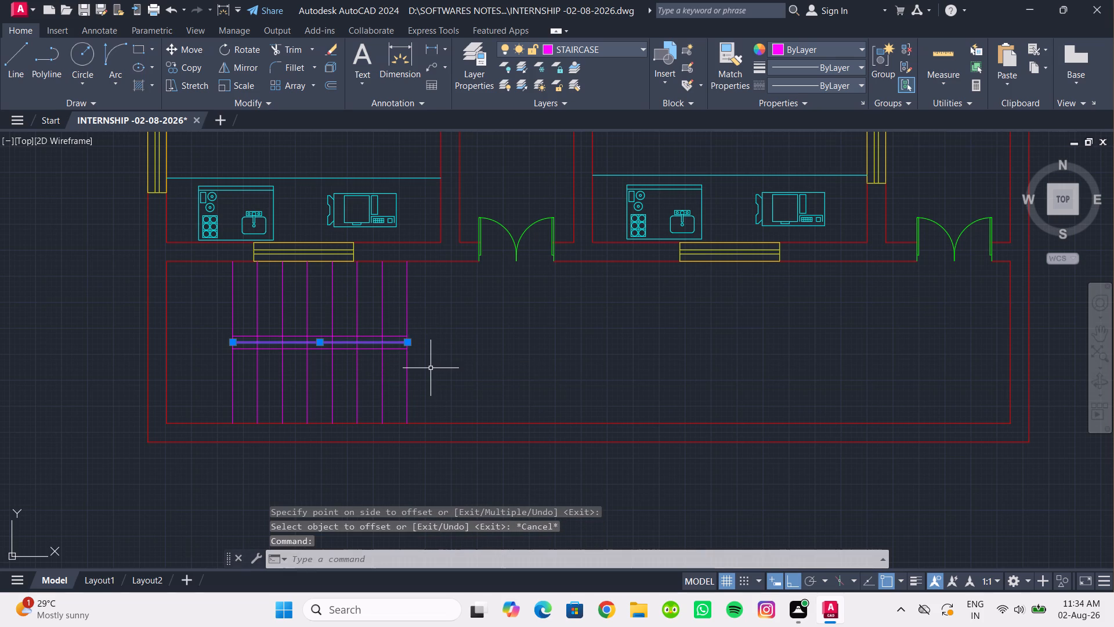
key("Delete")
Trim away the upper-flight part of the tread line nearest the double door, above the central strip.
type("tr")
key("Return")
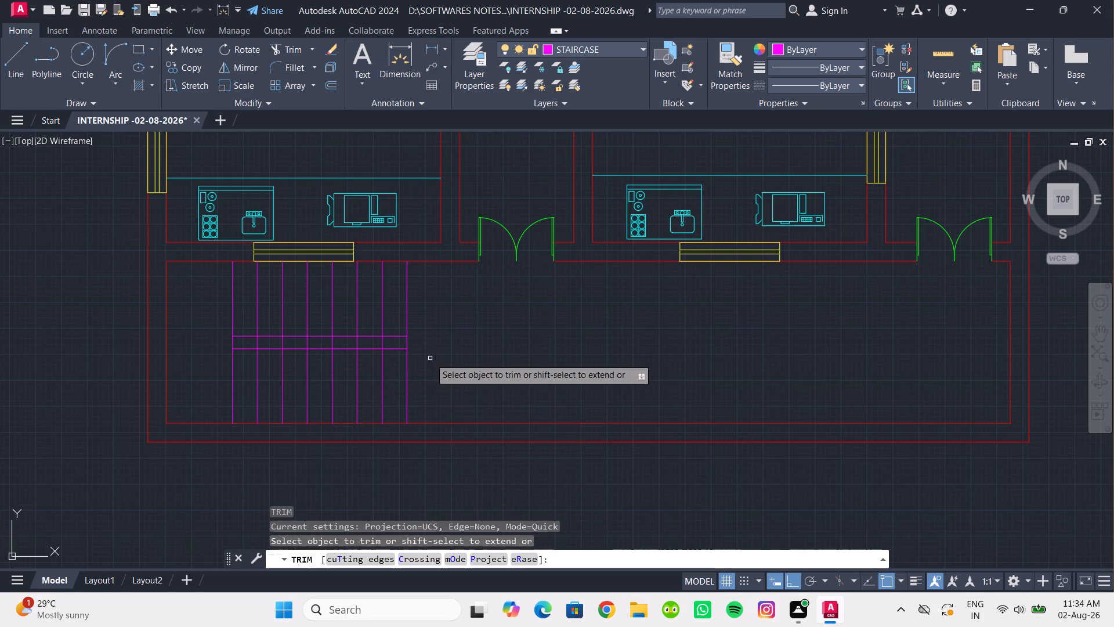
scroll(410, 337, "up", 1)
left_click_drag(421, 308, 390, 286)
middle_click_drag(388, 323, 389, 326)
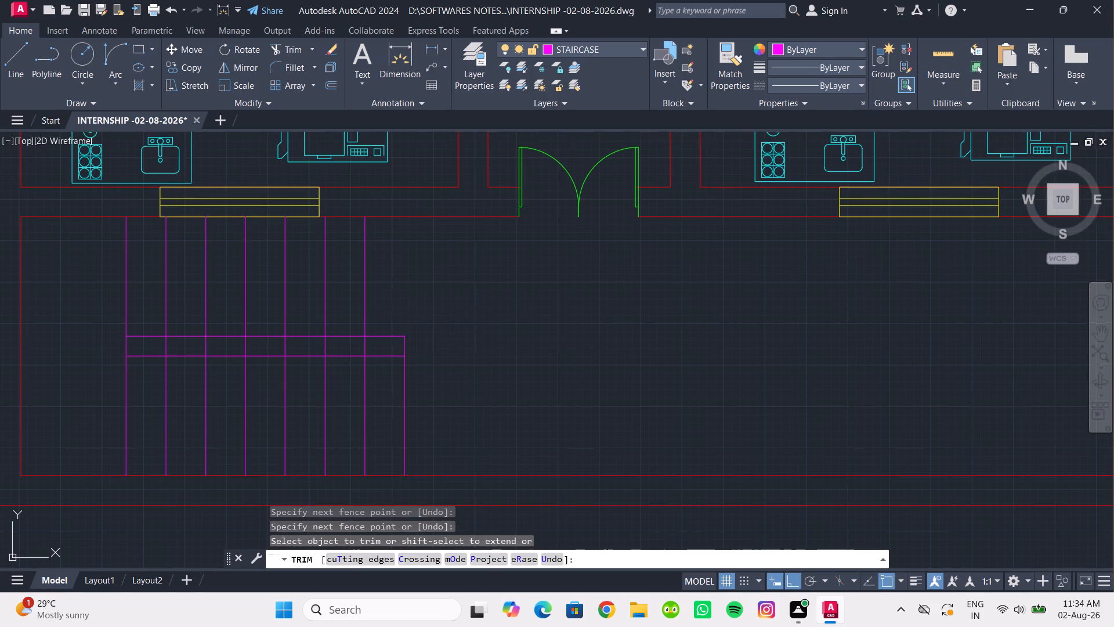
middle_click_drag(389, 326, 501, 302)
Trim the intermediate tread lines between the two horizontal lines, leaving an open strip between the flights.
scroll(478, 319, "up", 2)
left_click_drag(484, 334, 428, 327)
middle_click_drag(245, 324, 425, 308)
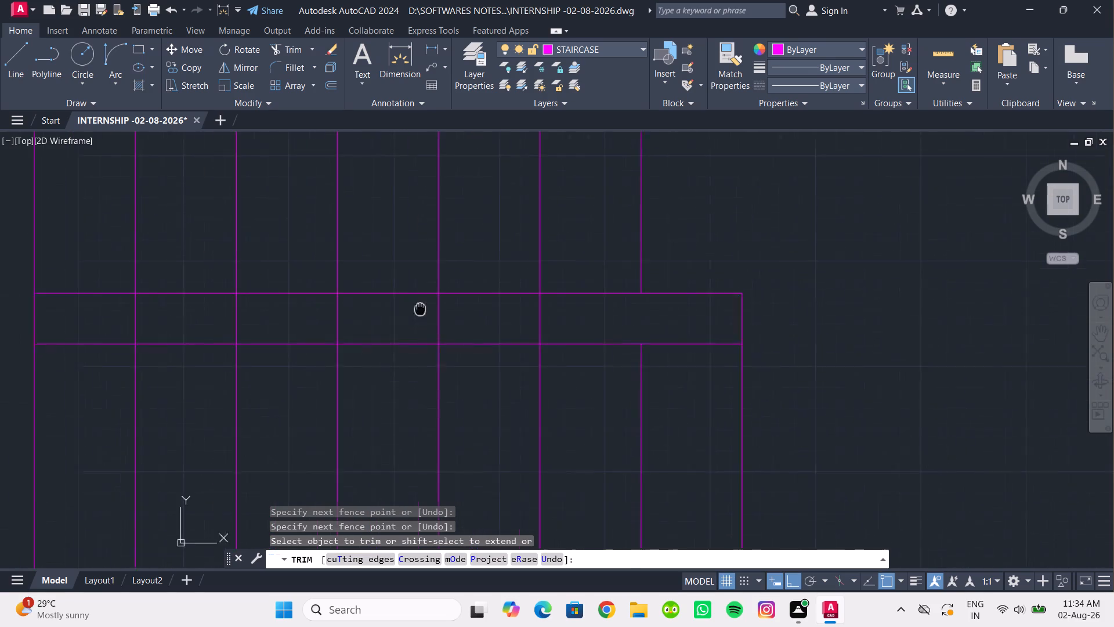
middle_click_drag(425, 308, 426, 308)
scroll(412, 319, "down", 1)
left_click_drag(541, 319, 262, 315)
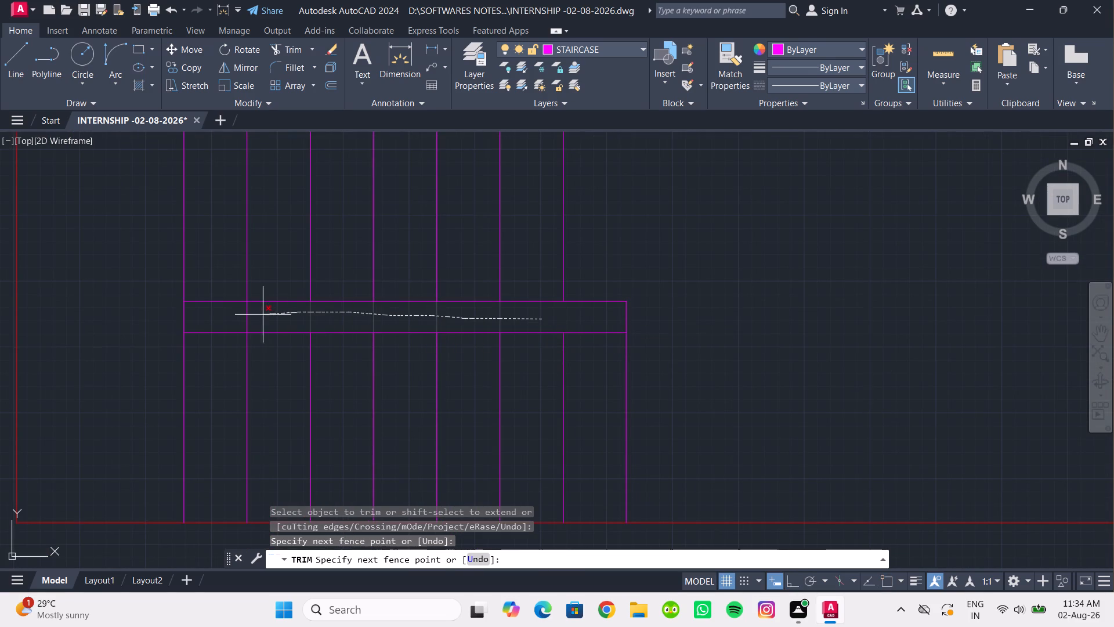
left_click_drag(262, 315, 238, 316)
scroll(729, 323, "down", 1)
middle_click_drag(729, 323, 697, 322)
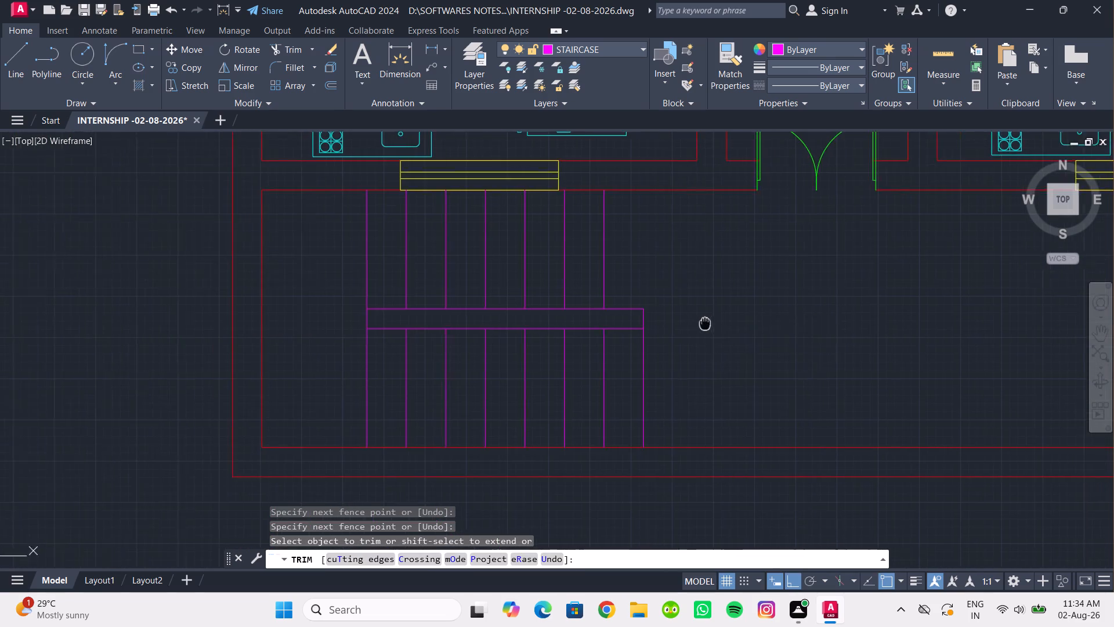
middle_click_drag(697, 322, 676, 325)
key("Escape")
scroll(676, 325, "down", 1)
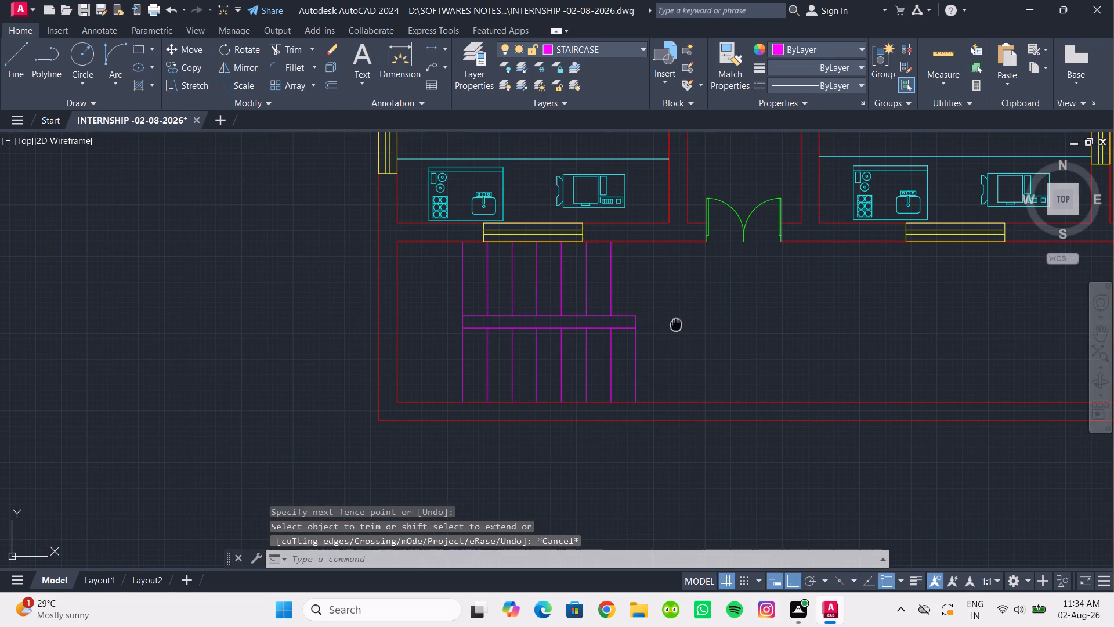
middle_click(676, 325)
Draw a U-shaped travel line from the lower flight's second tread line, about 3'-10" up past the last treads, and about 6' back along the upper flight.
left_click(1, 66)
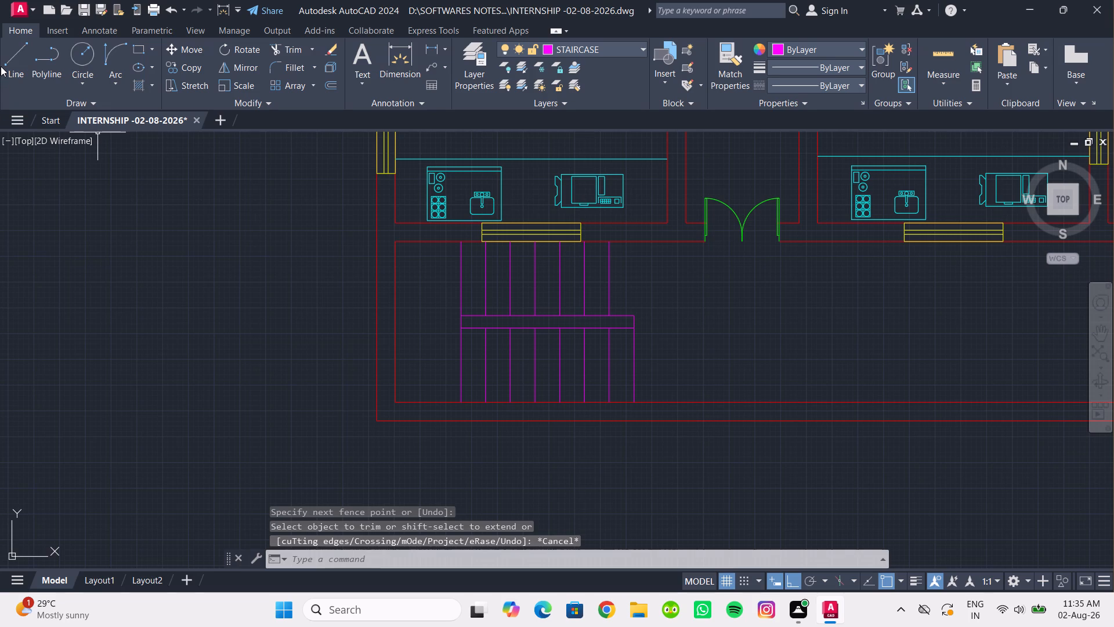
left_click(5, 68)
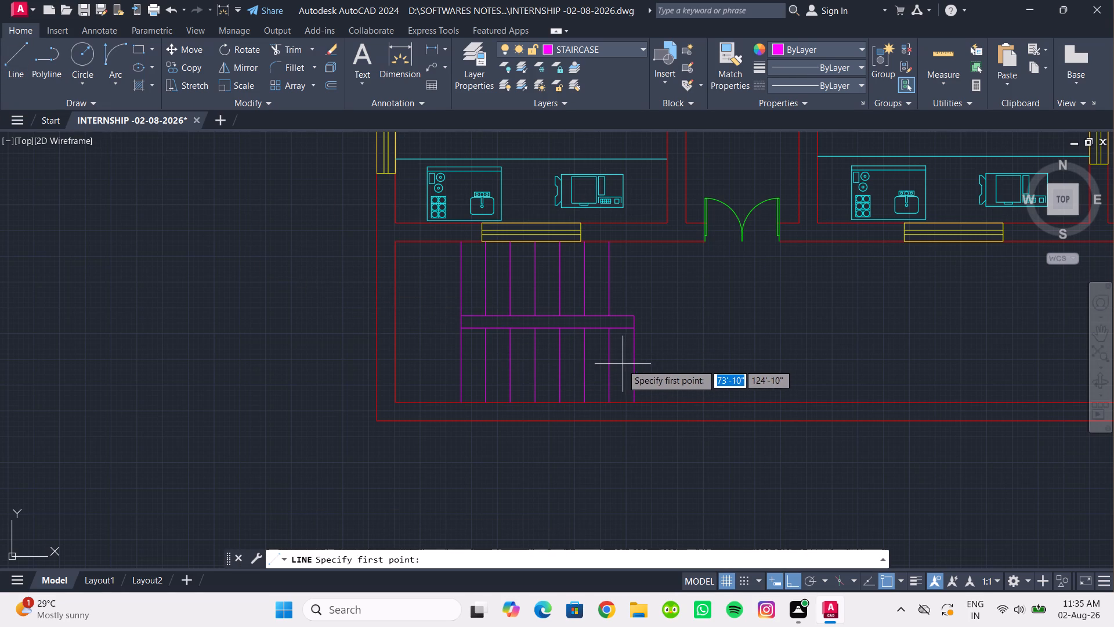
left_click_drag(608, 366, 599, 364)
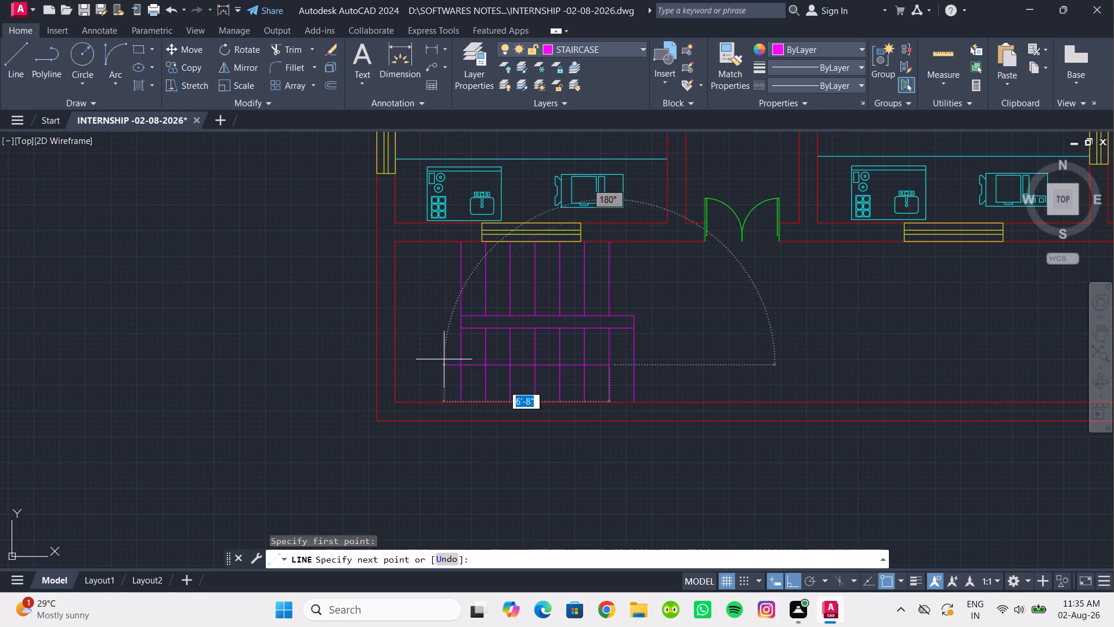
left_click(436, 359)
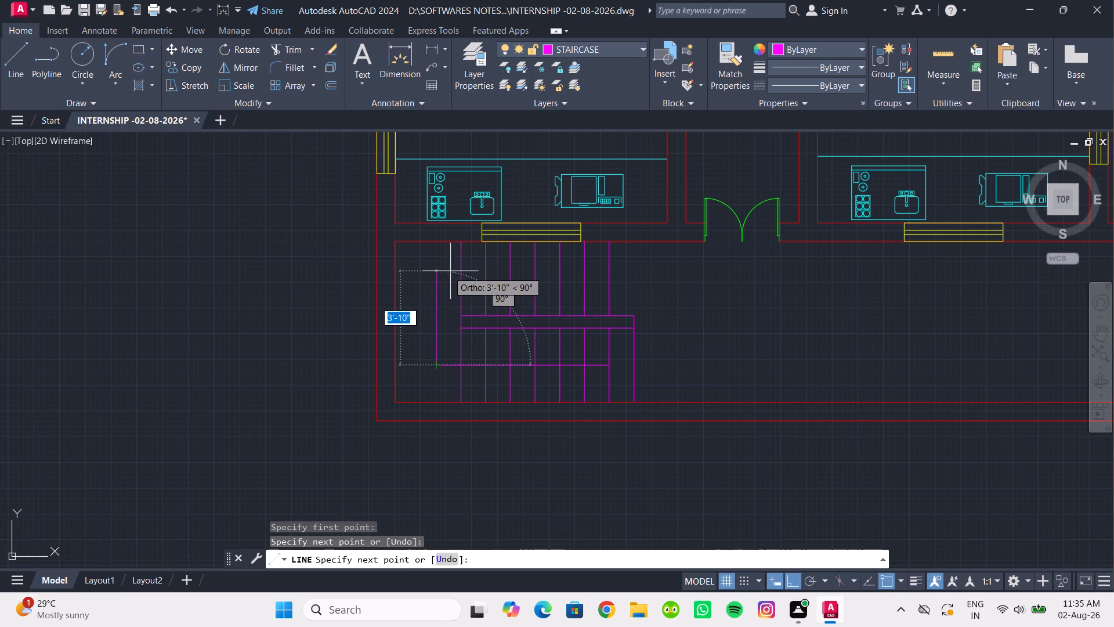
left_click(437, 271)
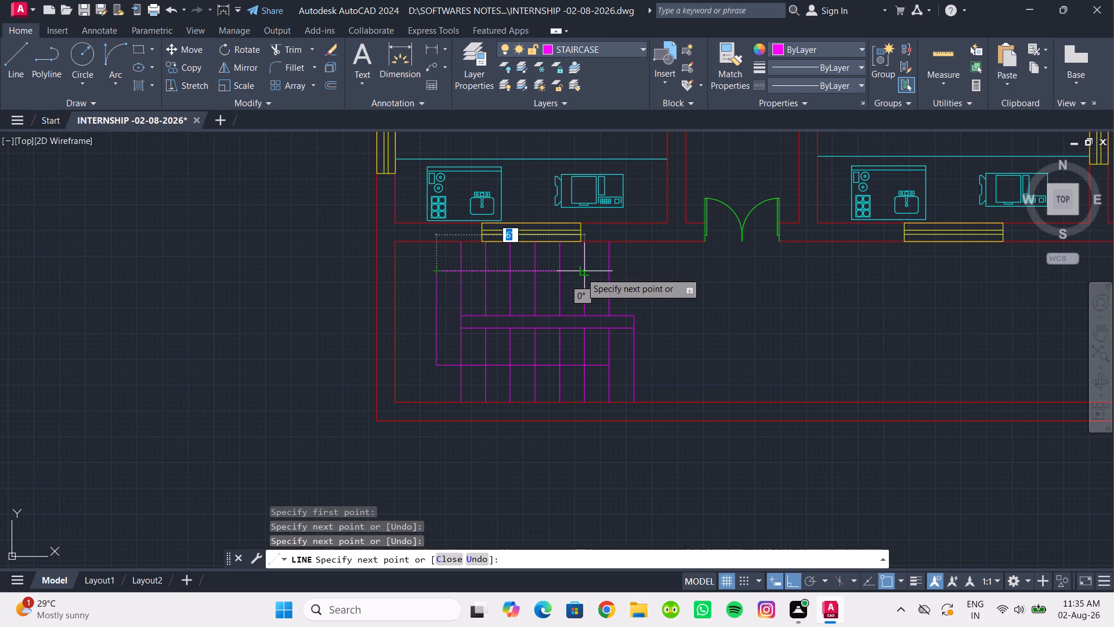
left_click(581, 272)
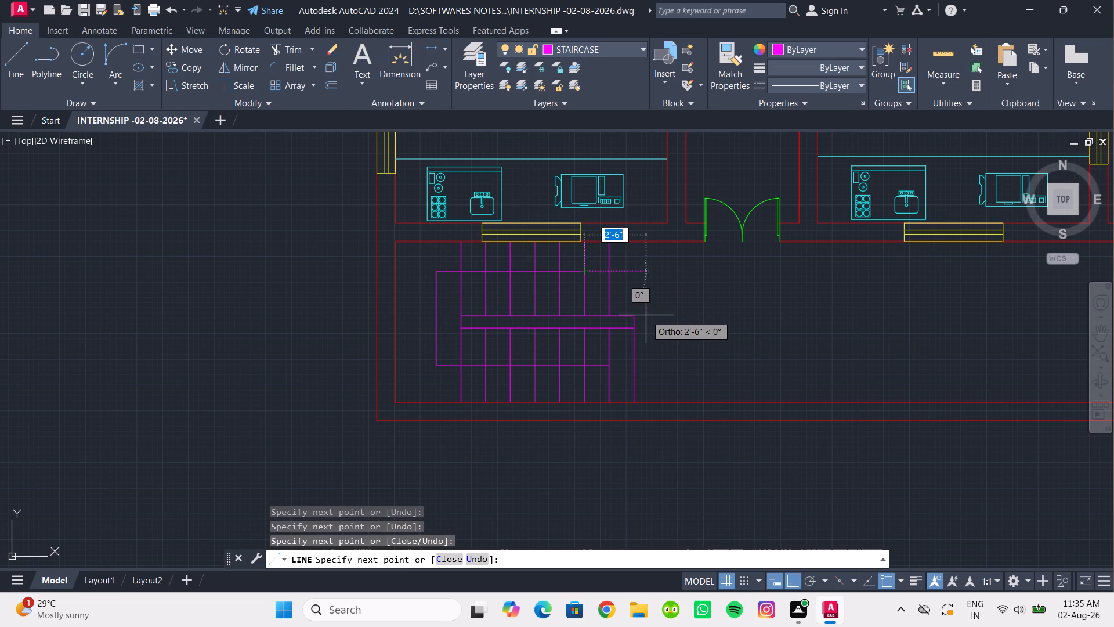
key("Escape")
key("Escape")
scroll(623, 283, "up", 1)
middle_click_drag(609, 279, 623, 301)
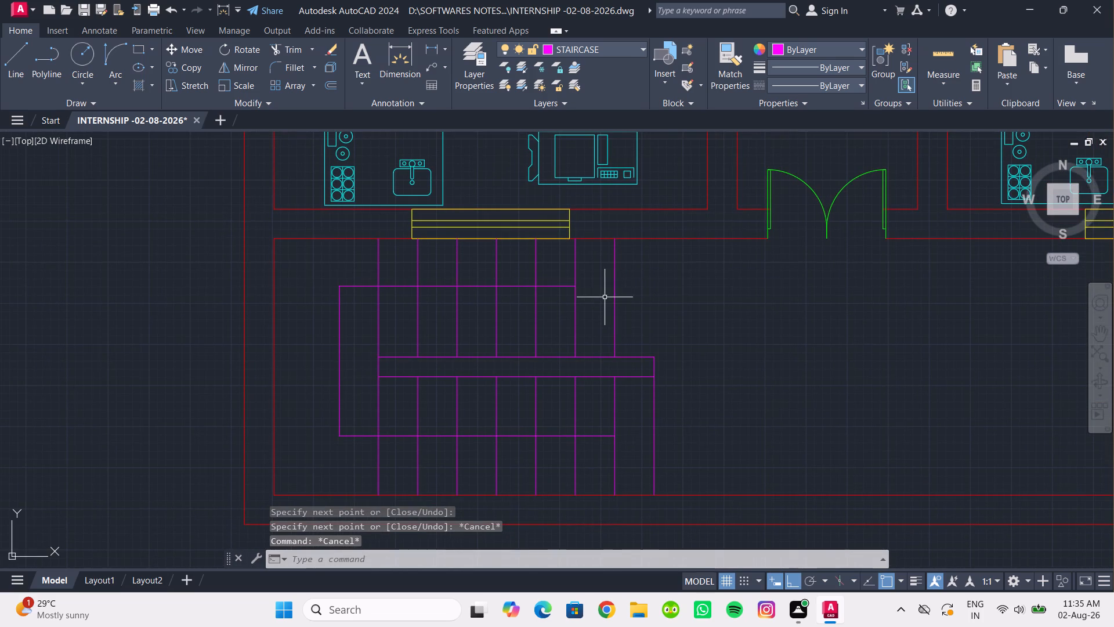
With Ortho off, draw a two-stroke open arrowhead at the upper-flight end of the stair travel line, pointing toward the double door.
left_click(11, 63)
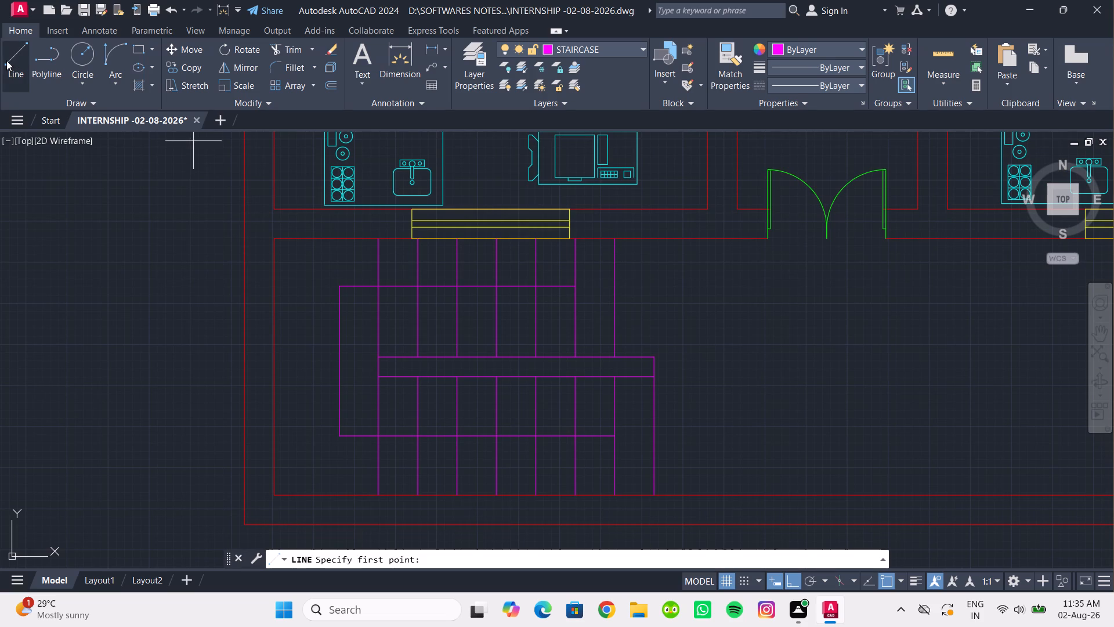
scroll(594, 287, "up", 1)
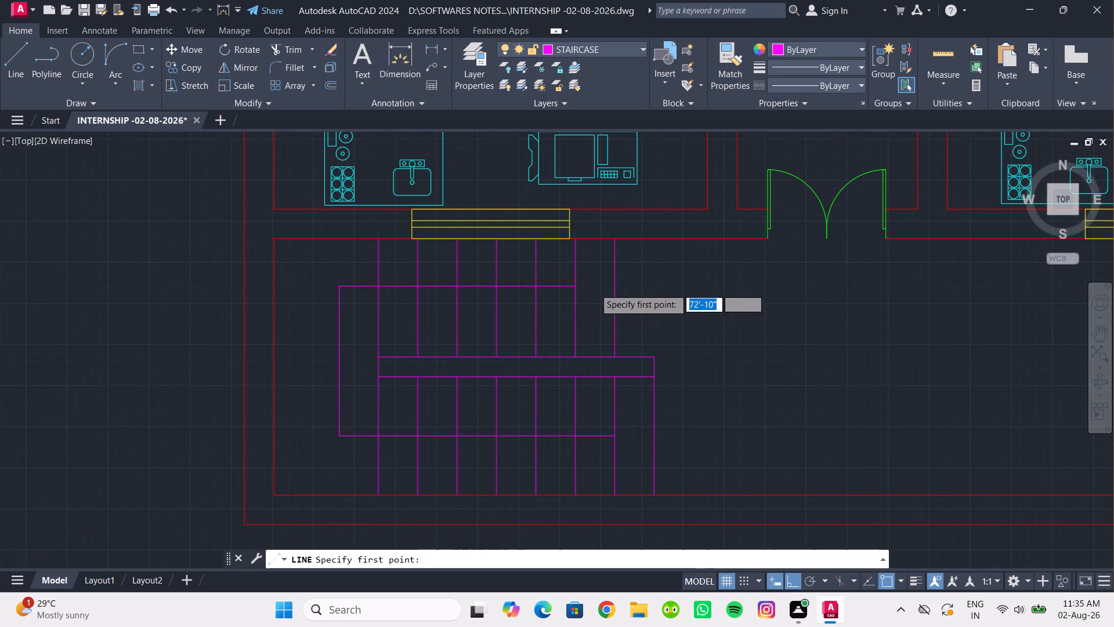
left_click(563, 283)
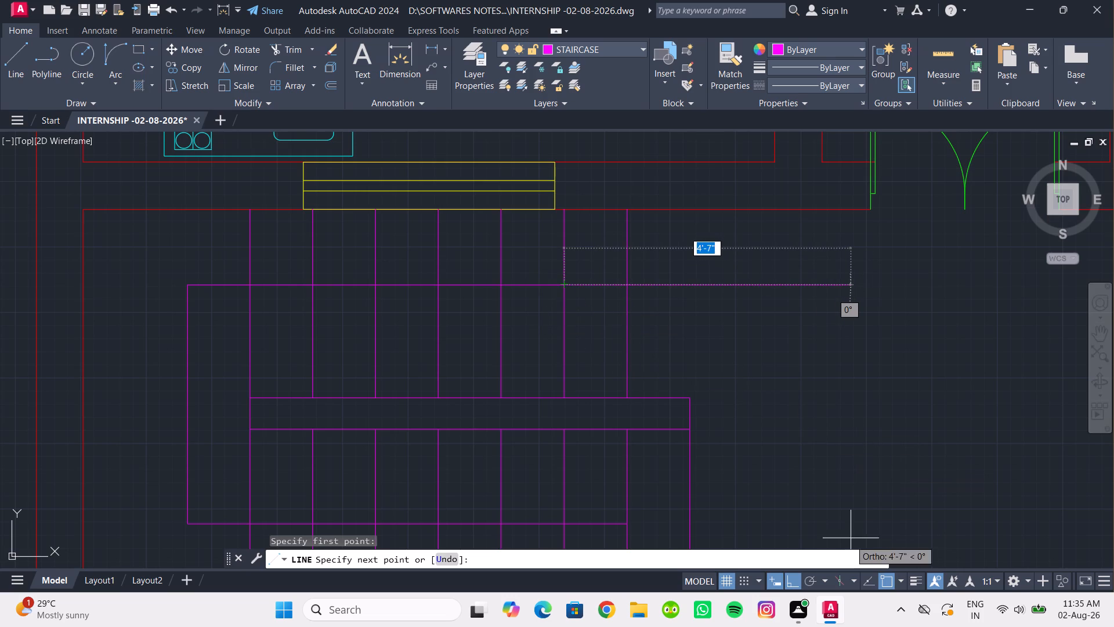
left_click(787, 585)
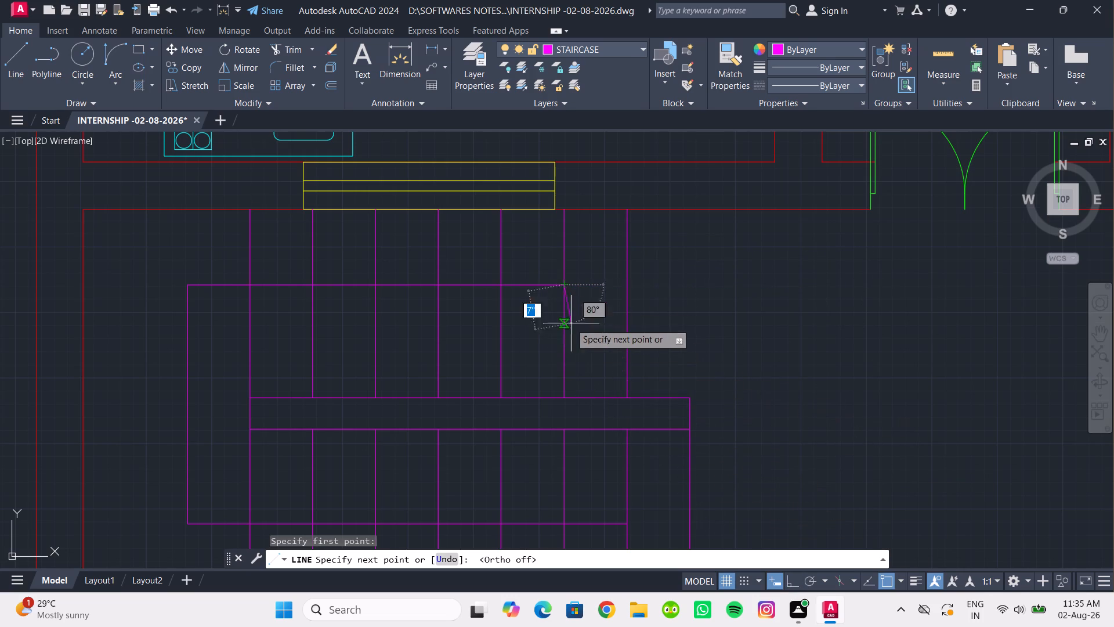
scroll(538, 289, "up", 2)
left_click(564, 257)
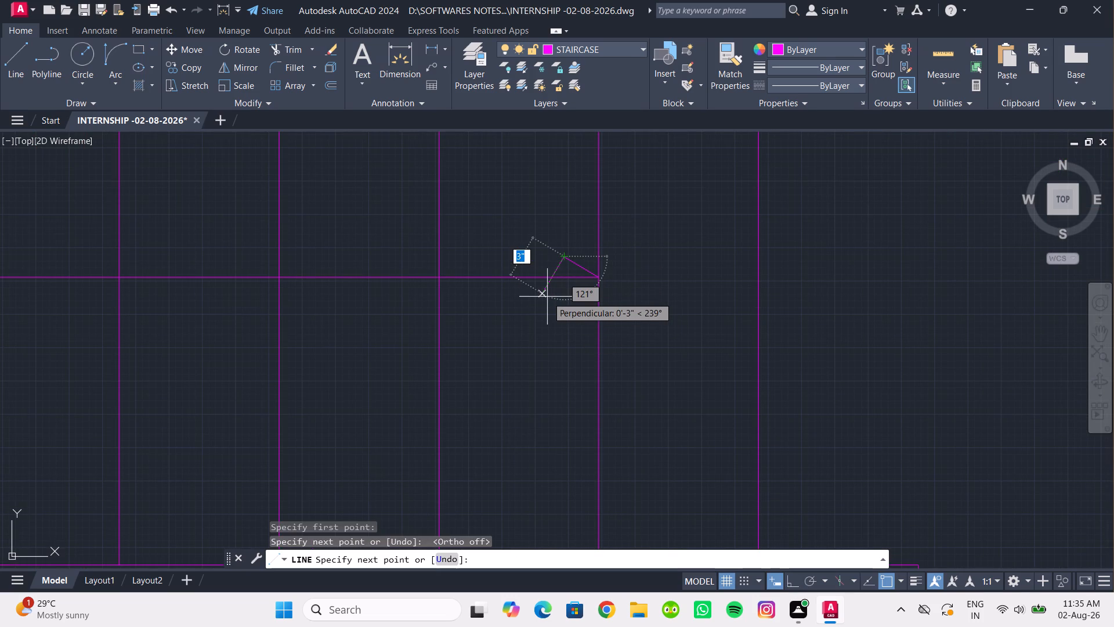
key("Escape")
key("space")
left_click(596, 282)
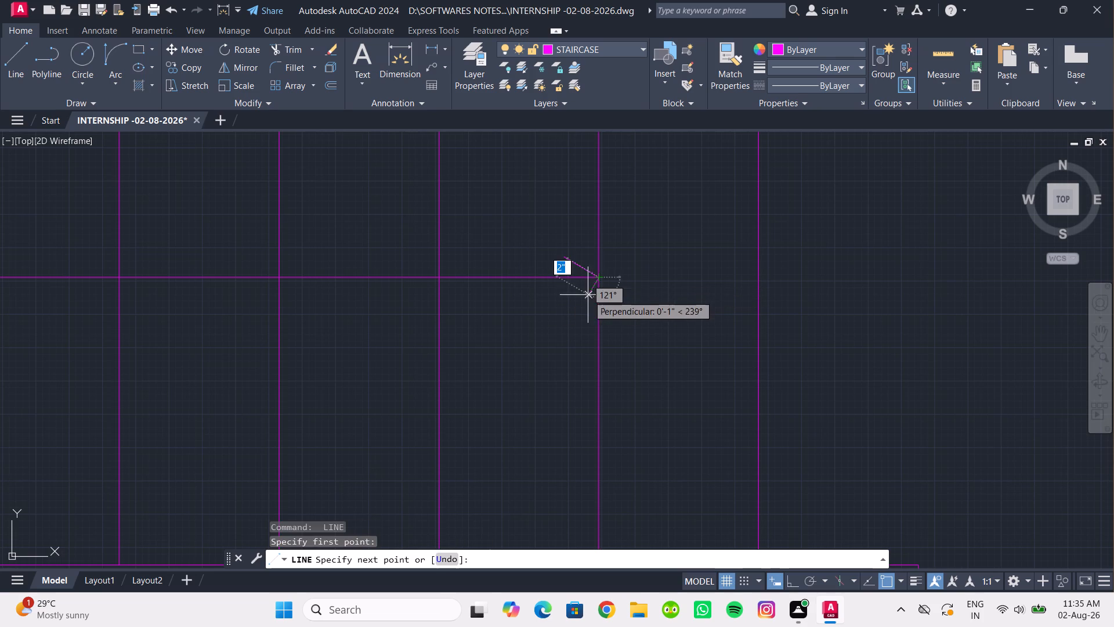
left_click(570, 309)
key("Escape")
Draw a matching two-stroke open arrowhead at the lower-flight end of the travel line, where it meets the second tread line.
scroll(574, 322, "down", 3)
middle_click_drag(574, 329, 567, 313)
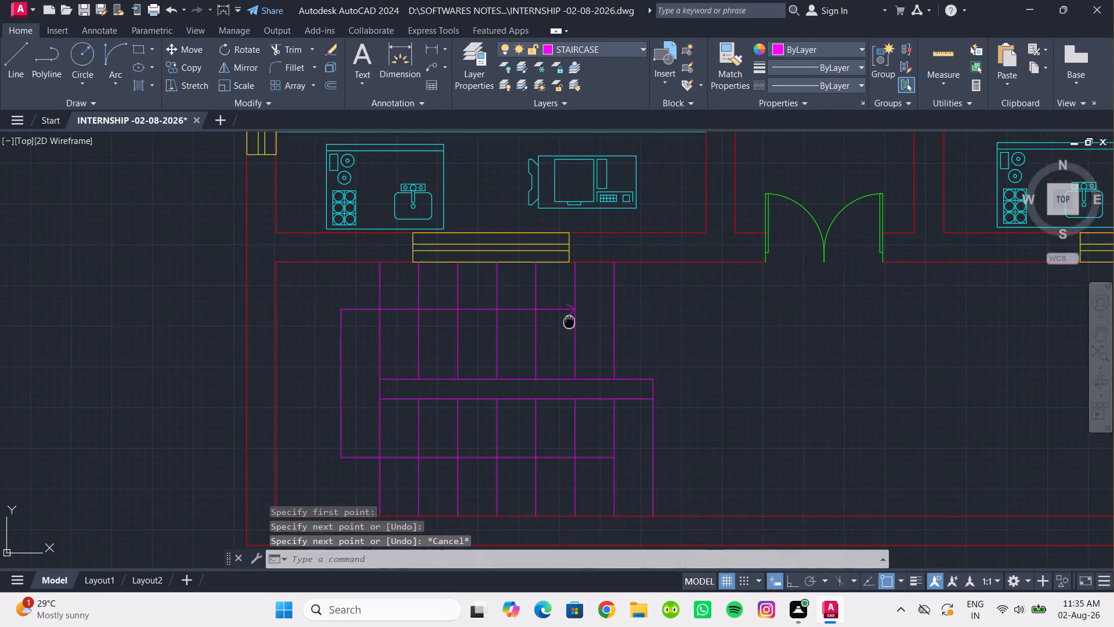
middle_click_drag(567, 313, 567, 279)
key("Escape")
scroll(605, 417, "up", 2)
key("space")
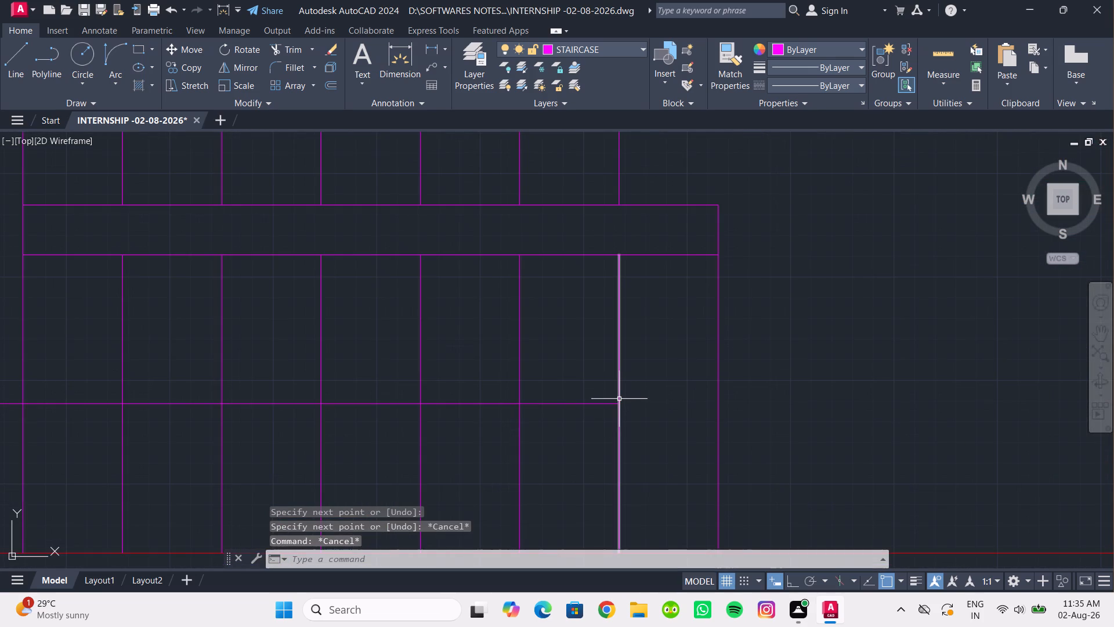
left_click(619, 403)
left_click(603, 388)
key("Escape")
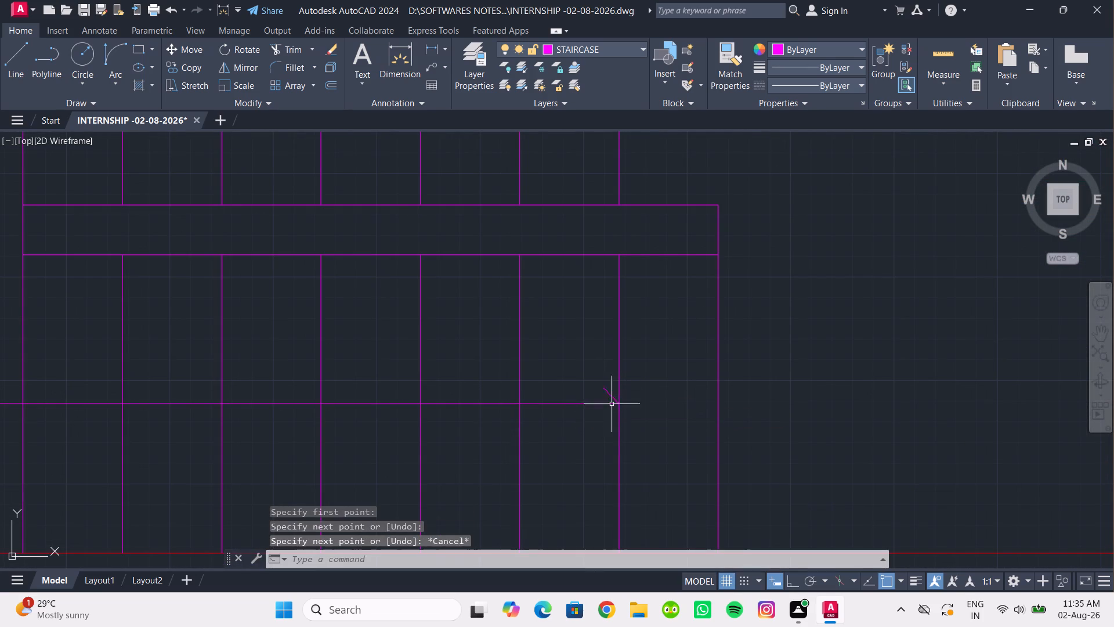
key("space")
left_click(617, 403)
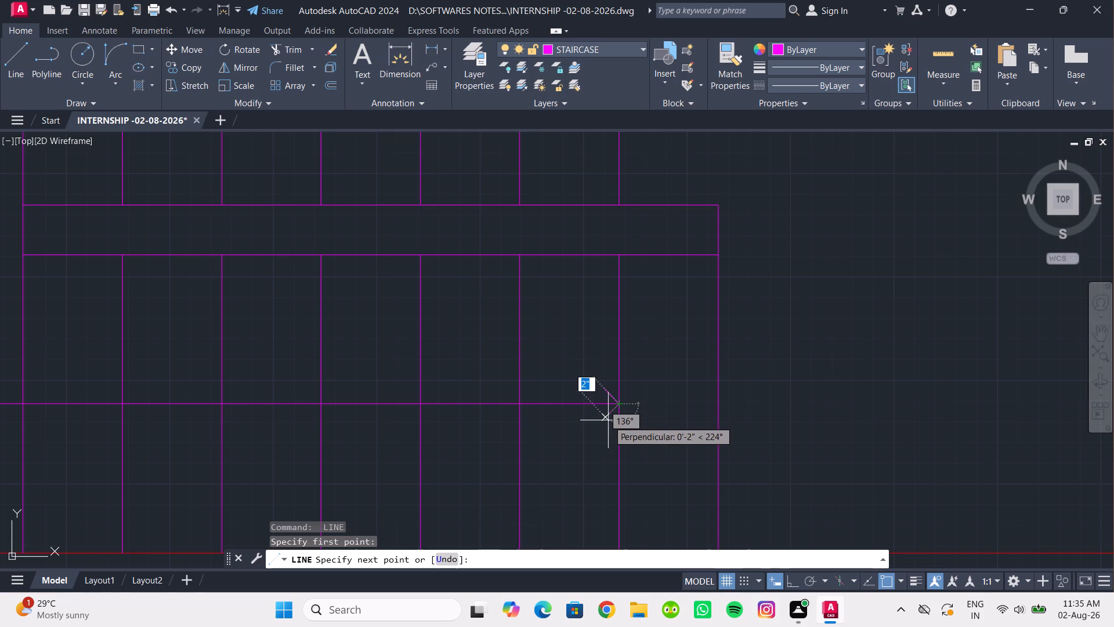
left_click(605, 424)
key("Escape")
Delete the stray window symbol lying outside the two-unit plan, beside its outer wall.
scroll(642, 367, "down", 2)
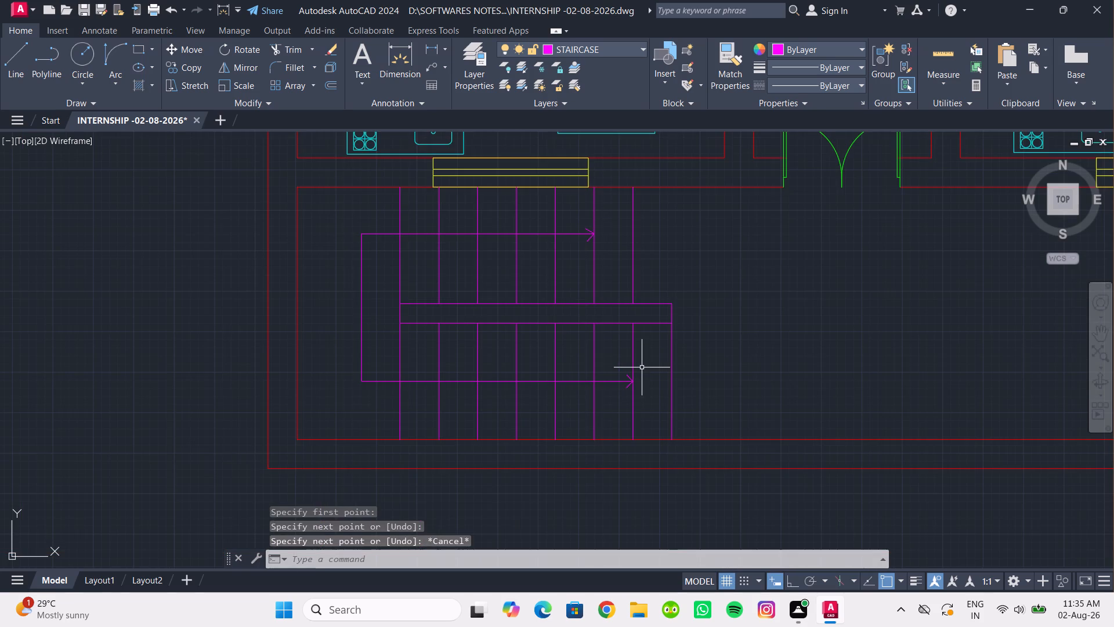
scroll(642, 367, "down", 1)
middle_click_drag(642, 367, 653, 383)
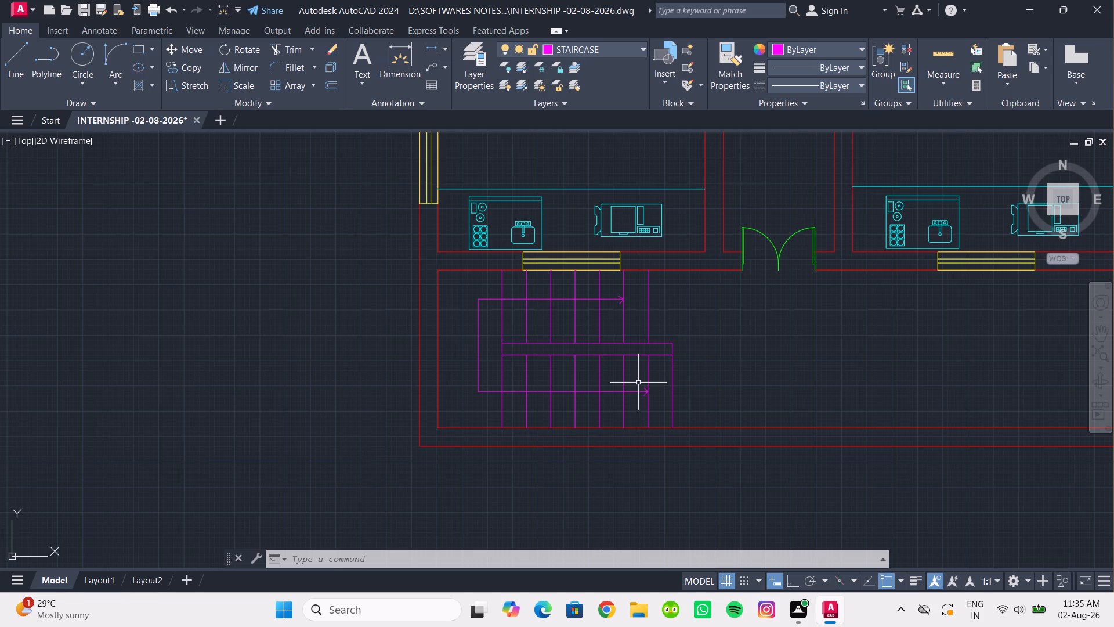
scroll(715, 358, "down", 2)
middle_click_drag(715, 358, 634, 390)
scroll(634, 390, "down", 1)
middle_click_drag(634, 390, 604, 422)
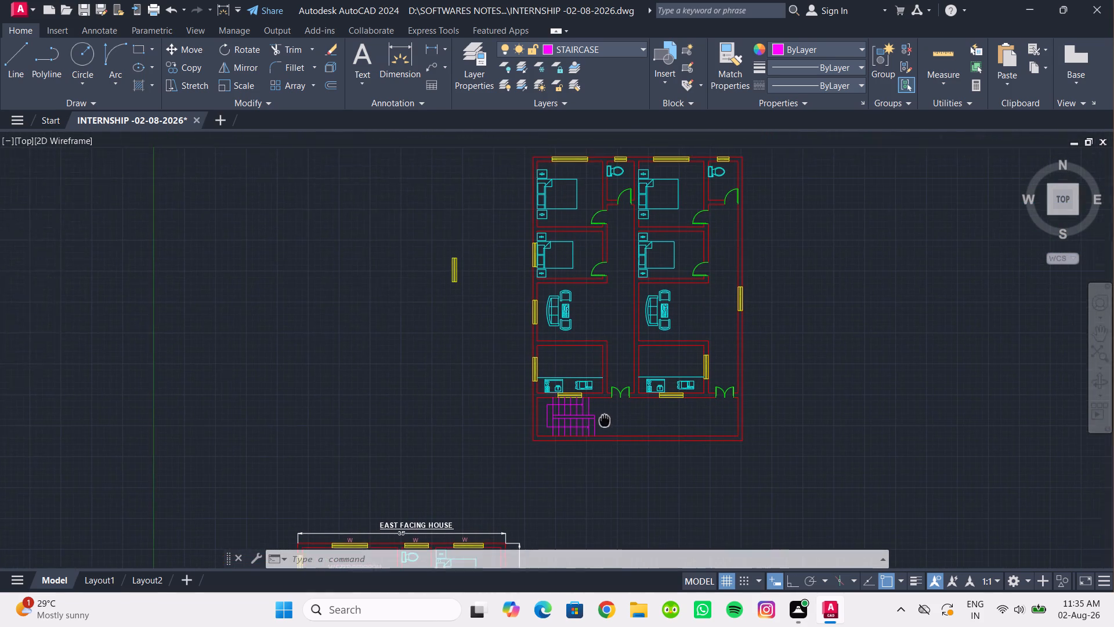
middle_click_drag(604, 422, 602, 428)
left_click_drag(403, 234, 467, 296)
left_click(469, 351)
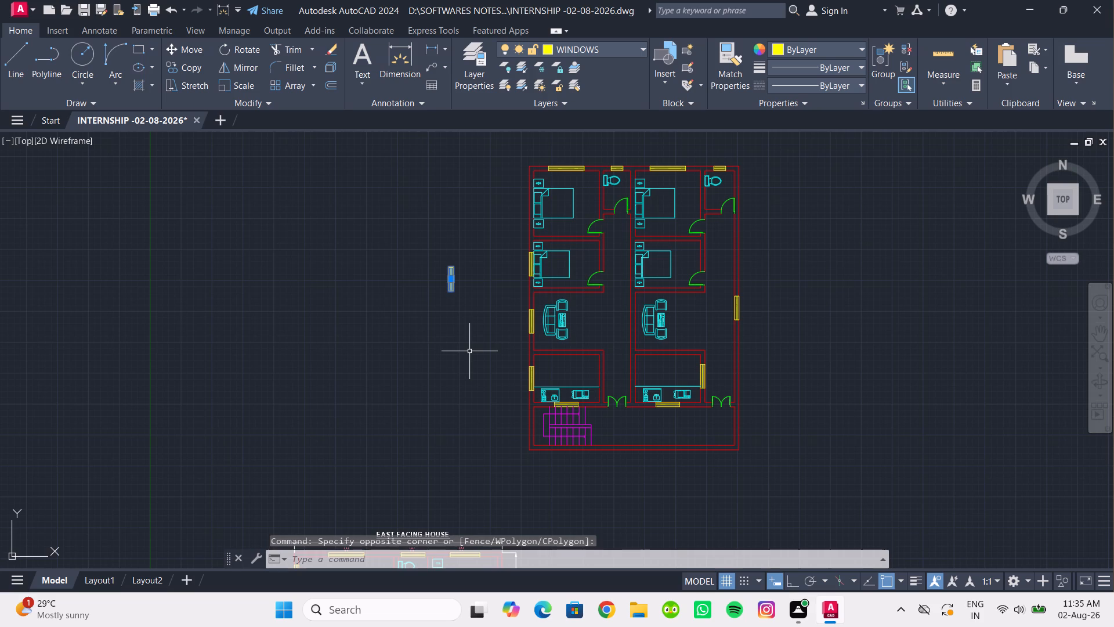
key("Delete")
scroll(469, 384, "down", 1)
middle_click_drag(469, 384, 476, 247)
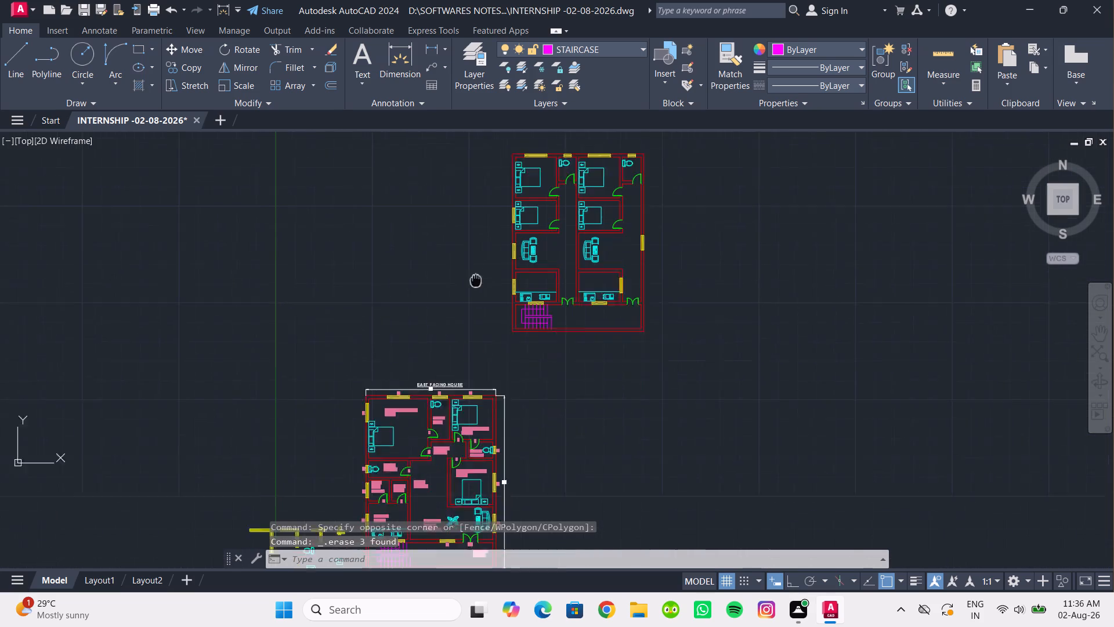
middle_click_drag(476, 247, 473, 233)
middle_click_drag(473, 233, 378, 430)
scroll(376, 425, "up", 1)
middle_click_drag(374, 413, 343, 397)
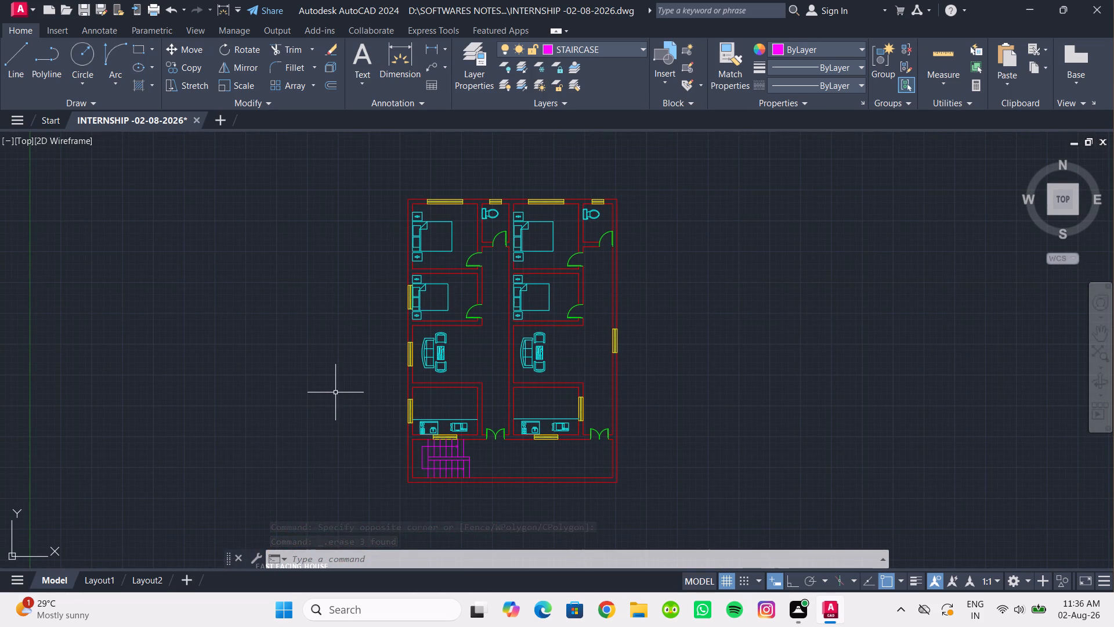
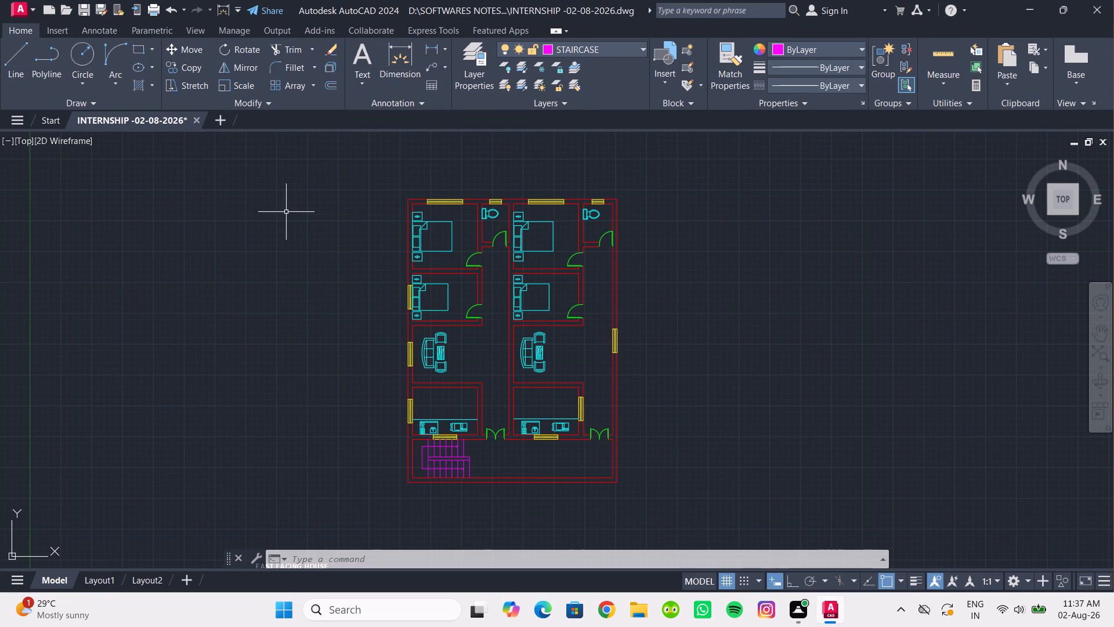
Scale the bed and nightstands in the left unit's upper bedroom to about three-quarters size, based at the upper nightstand's wall-side corner.
scroll(320, 311, "up", 1)
middle_click_drag(317, 309, 267, 283)
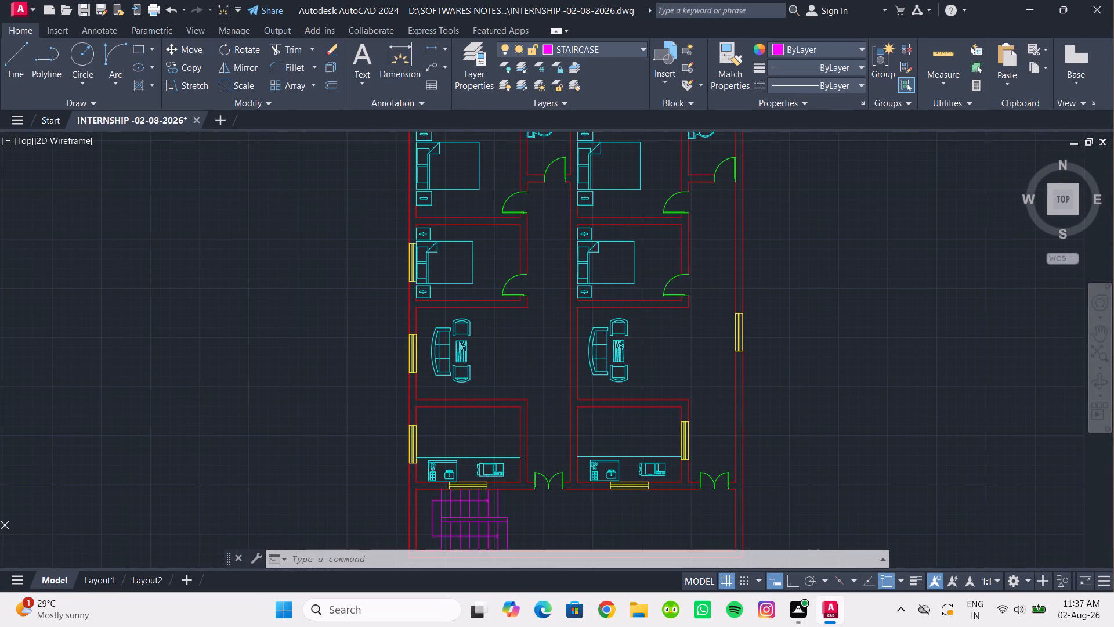
scroll(439, 266, "down", 2)
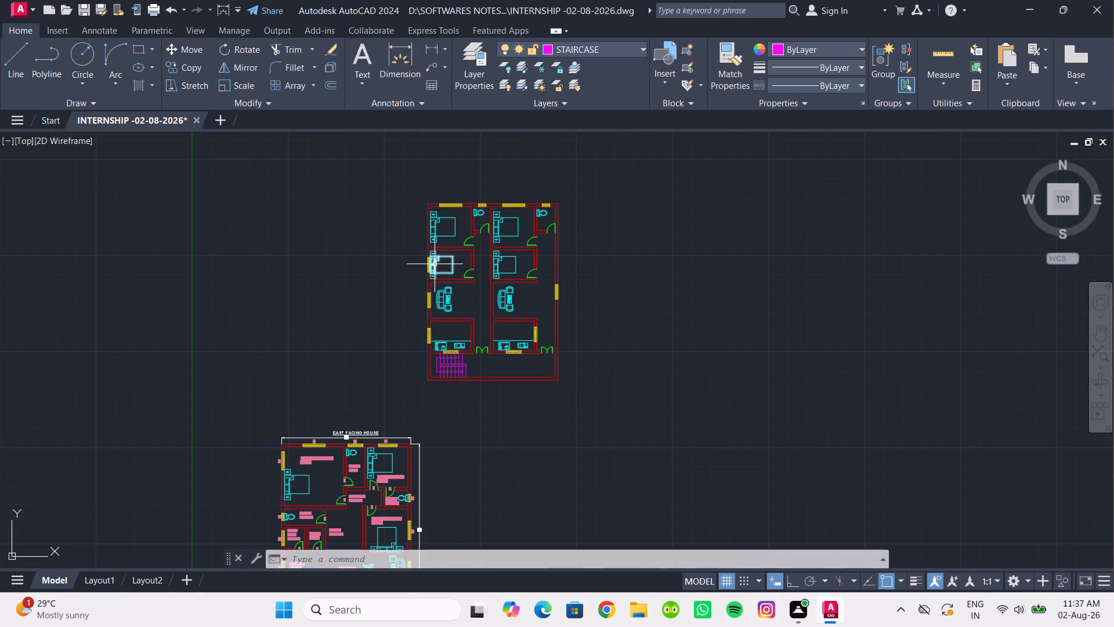
scroll(427, 258, "up", 1)
middle_click_drag(427, 258, 332, 294)
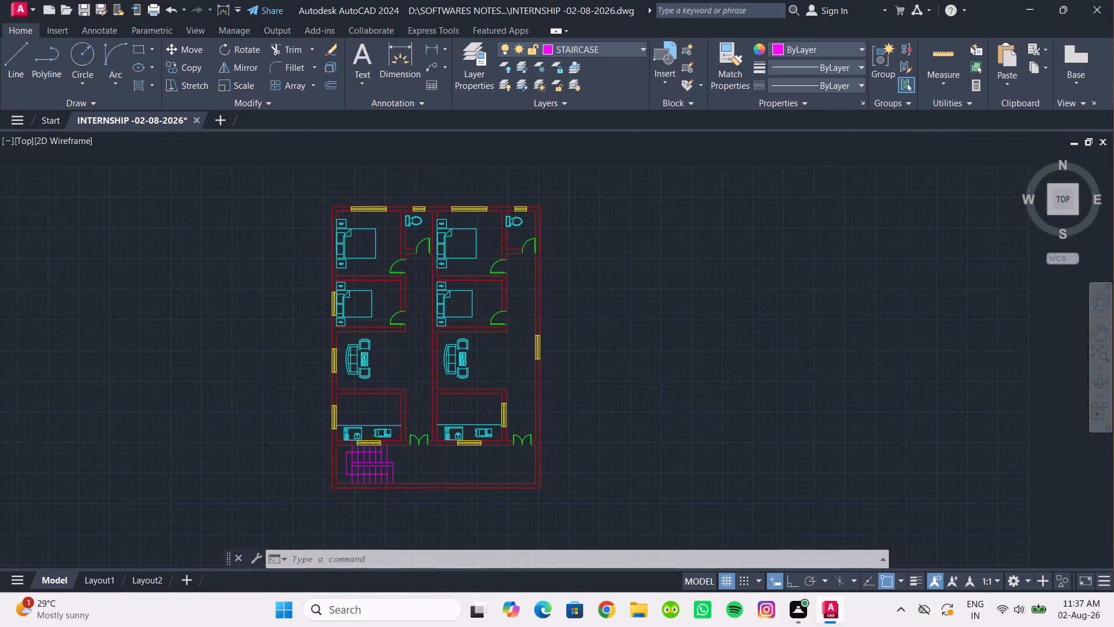
scroll(335, 292, "down", 1)
middle_click(335, 292)
scroll(341, 282, "up", 2)
middle_click_drag(353, 264, 353, 271)
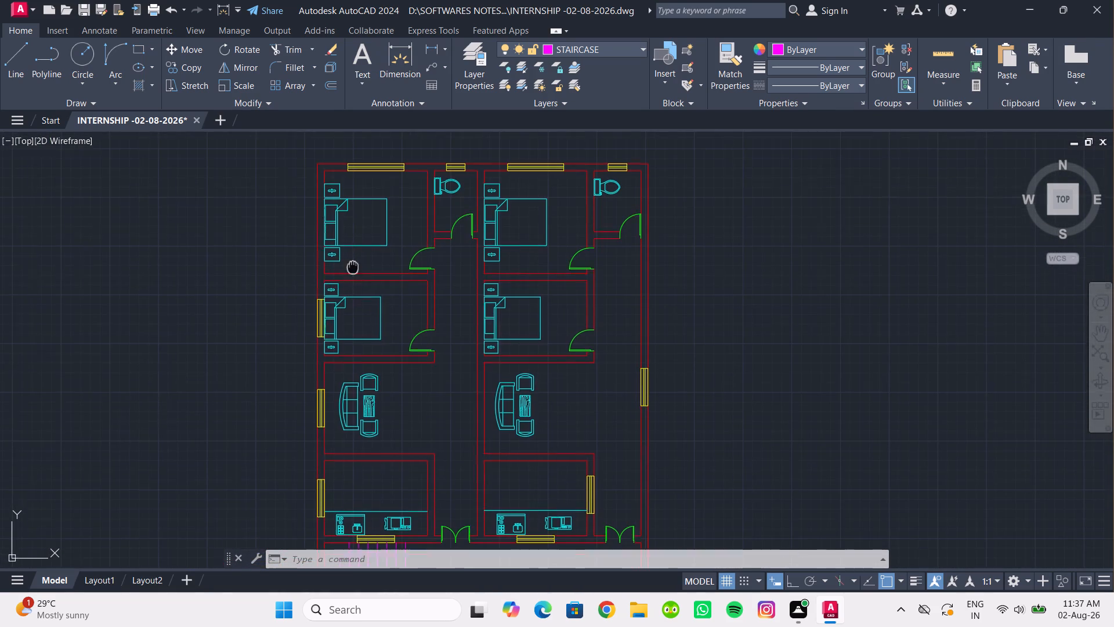
middle_click_drag(353, 271, 352, 325)
scroll(352, 325, "up", 1)
left_click(370, 317)
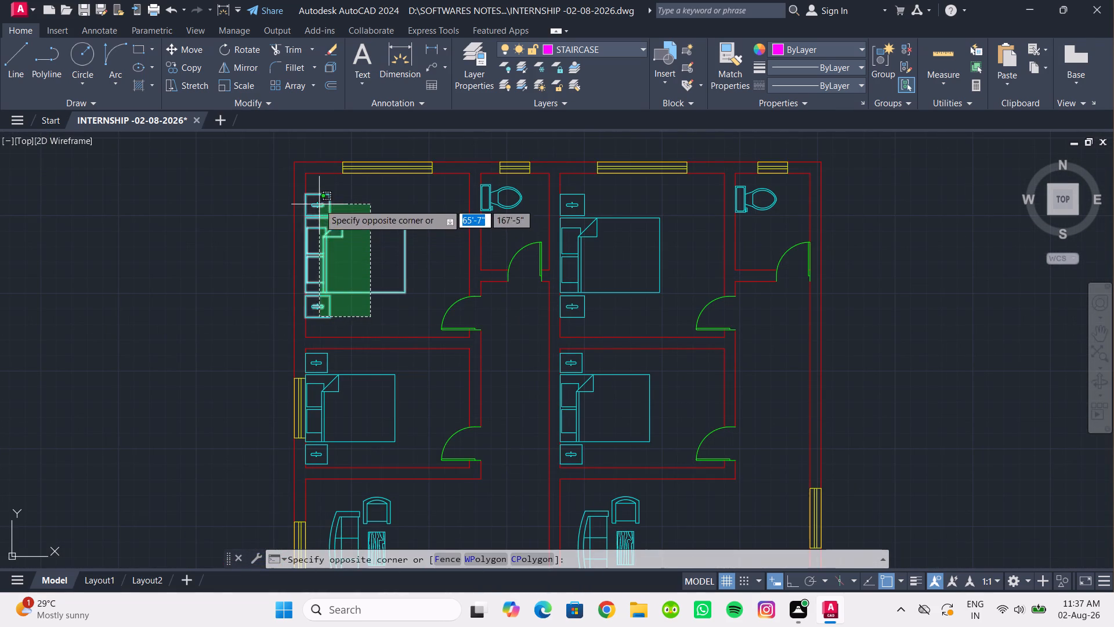
left_click(319, 204)
left_click(261, 165)
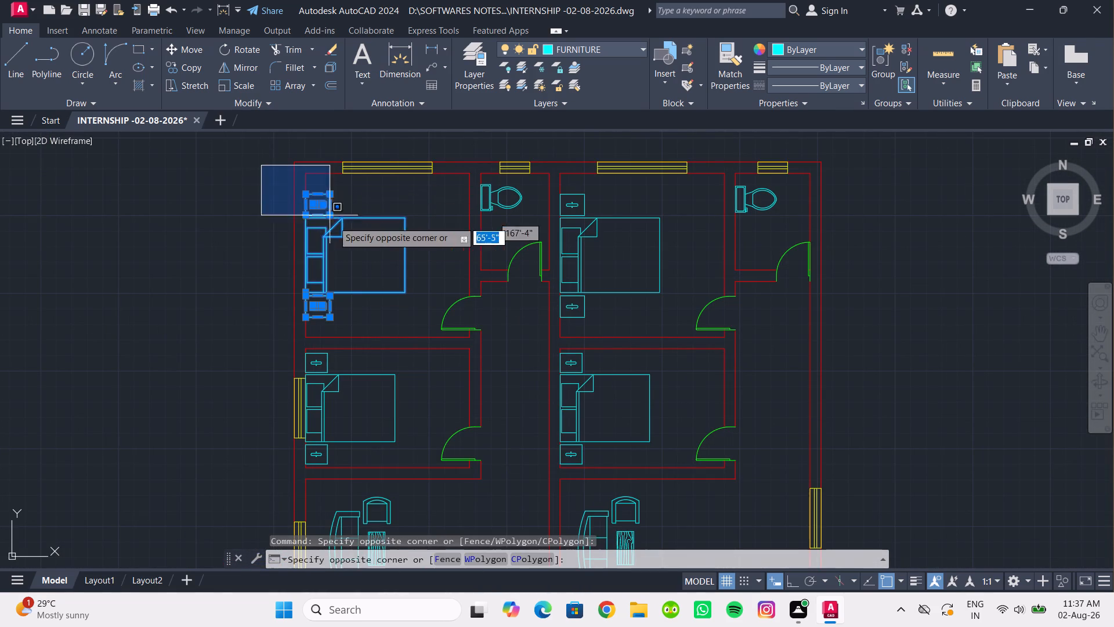
left_click(430, 327)
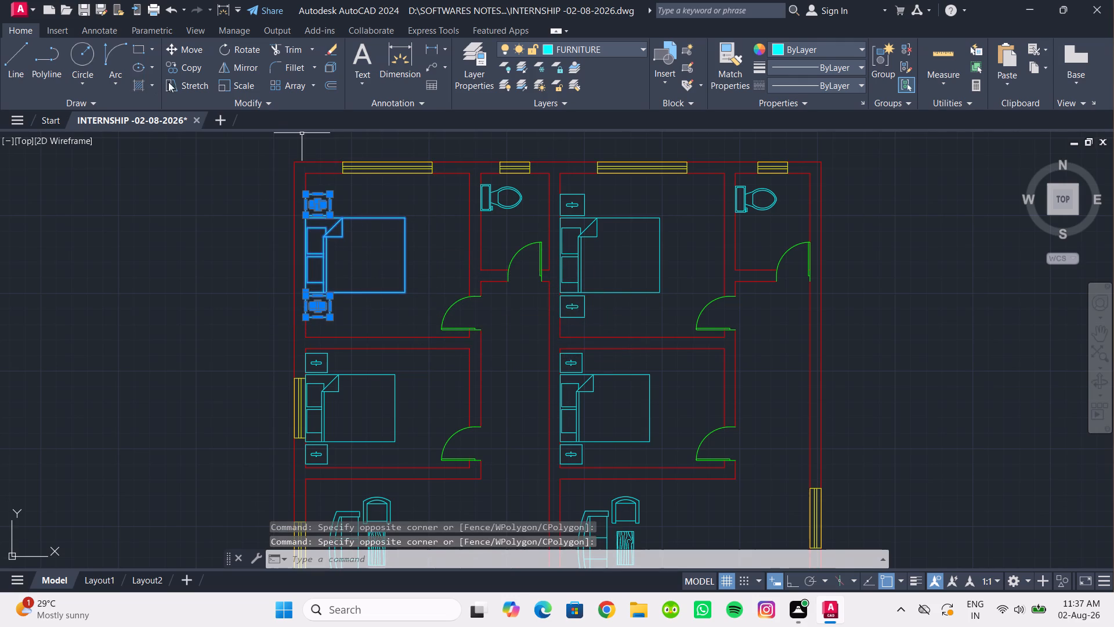
left_click(231, 86)
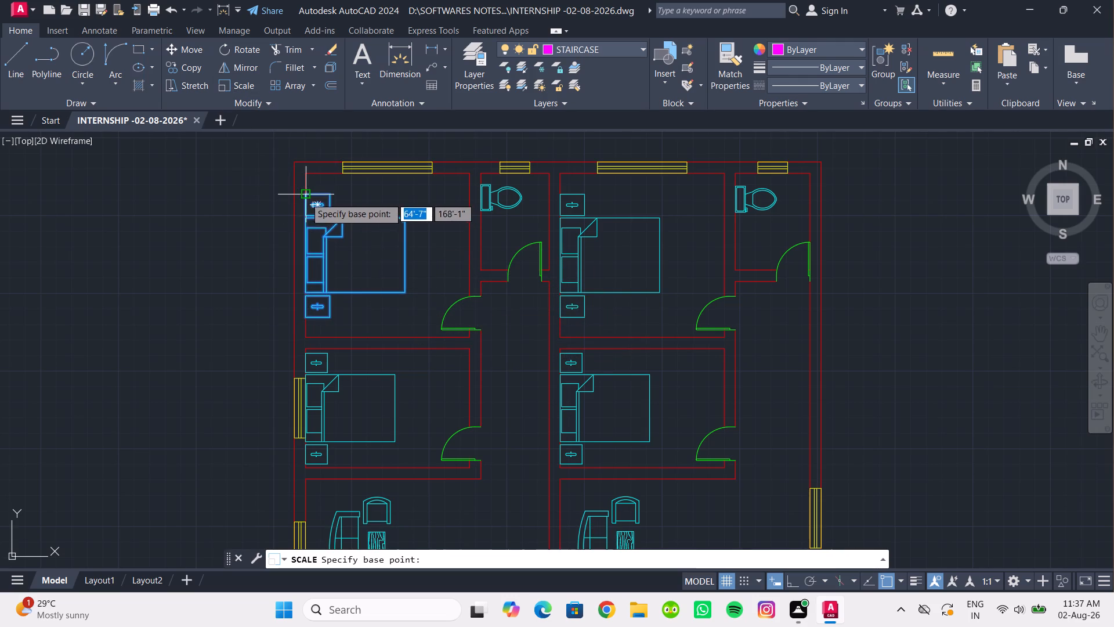
left_click(304, 197)
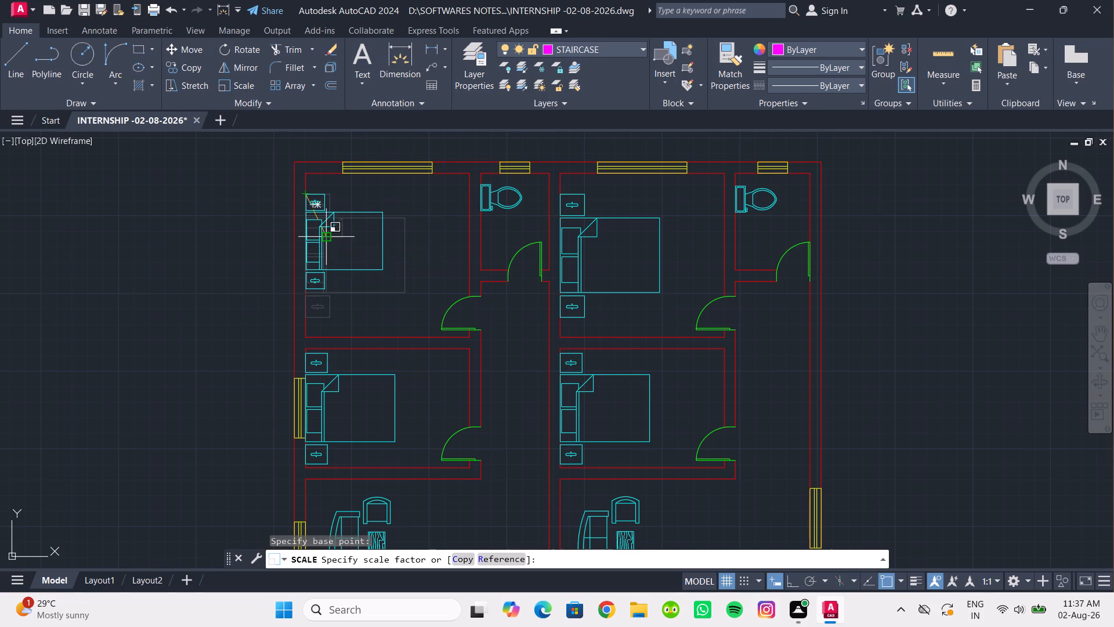
left_click(326, 241)
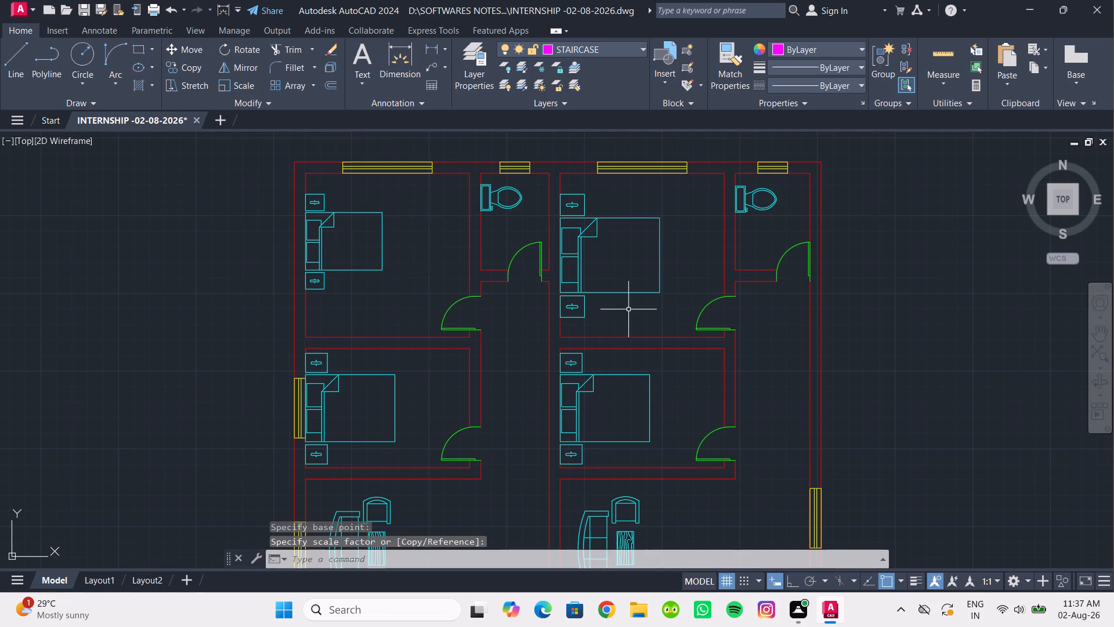
Delete the bed and both nightstands in the right unit's upper bedroom.
left_click(606, 438)
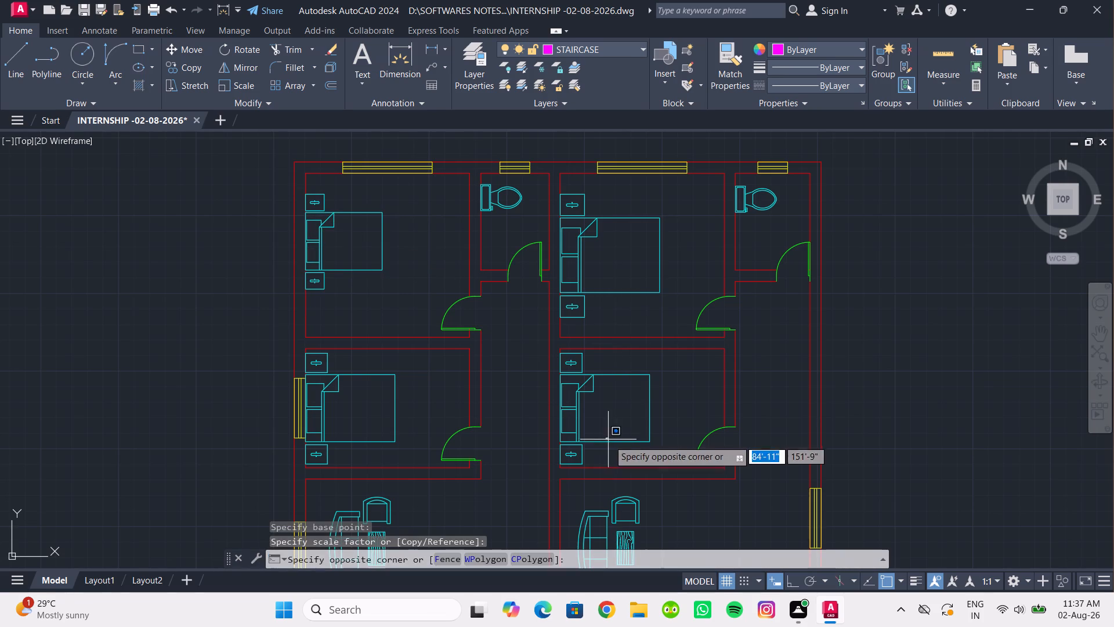
left_click(613, 454)
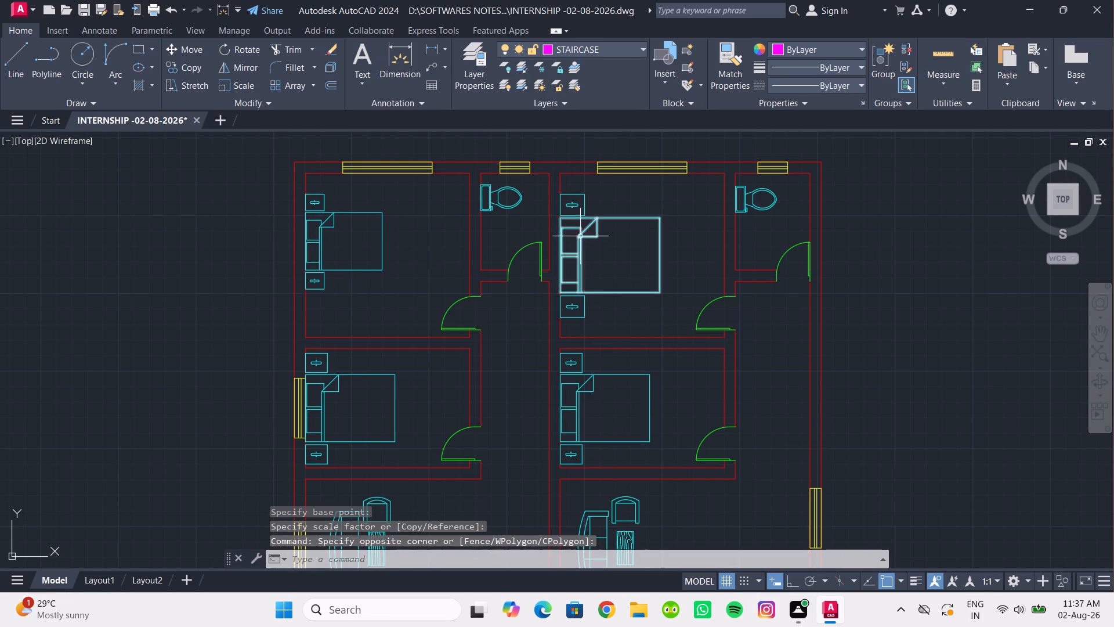
left_click(557, 189)
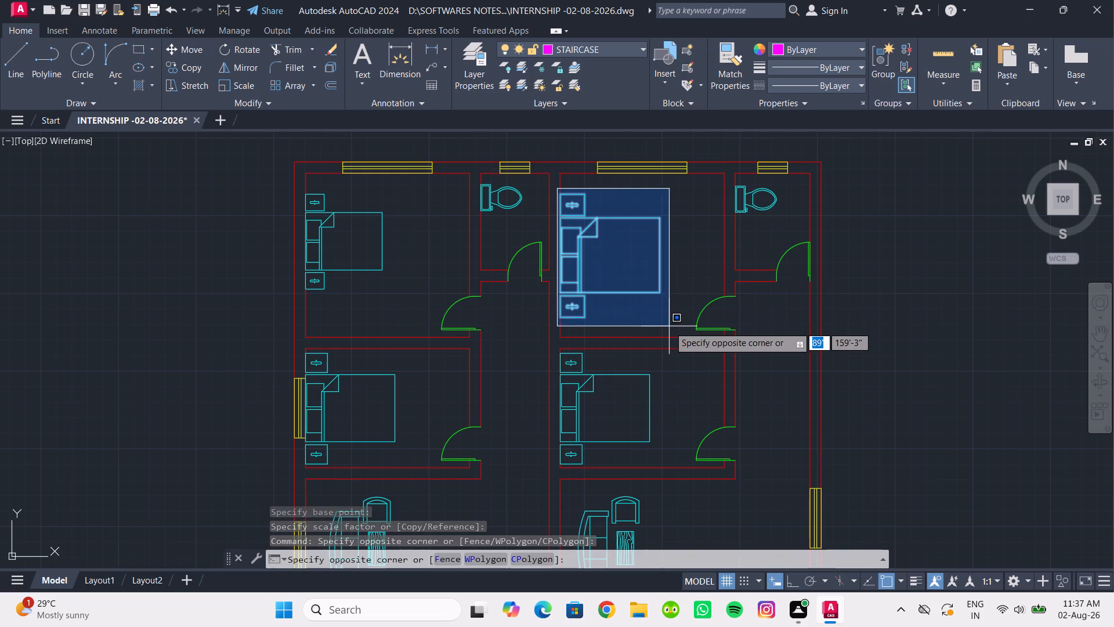
left_click(669, 326)
key("Delete")
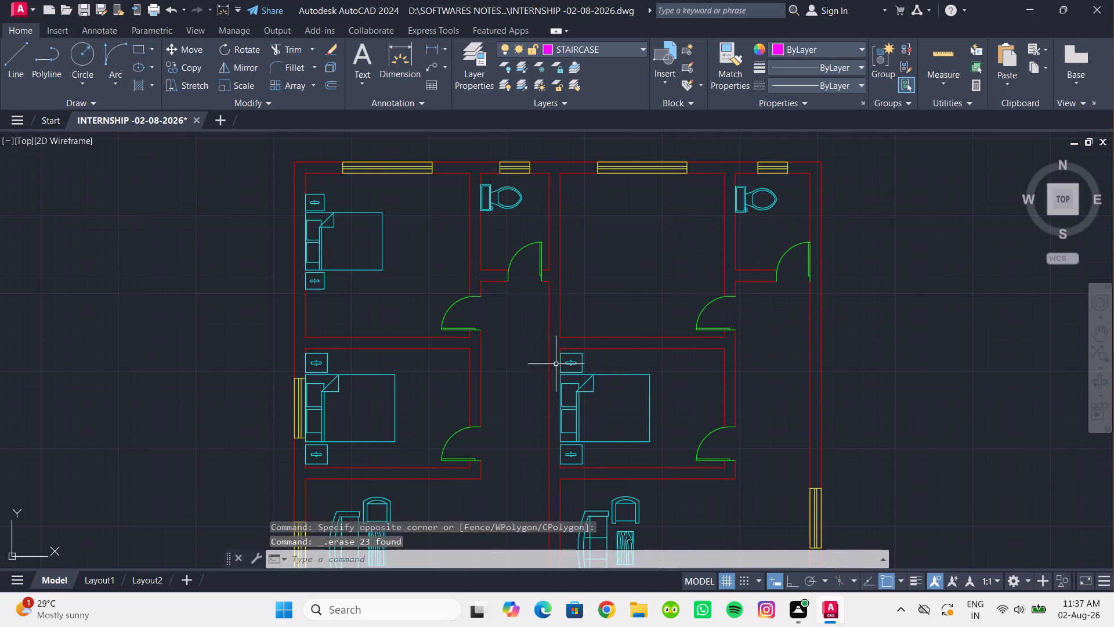
left_click(548, 344)
key("Escape")
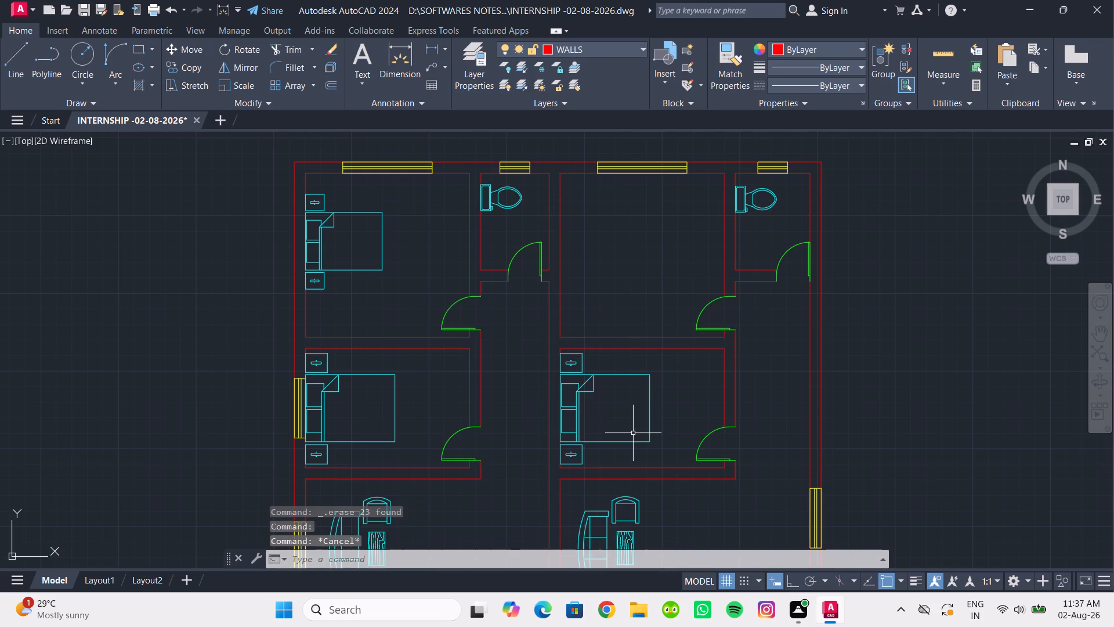
Delete the bed and both nightstands in the right unit's lower bedroom.
left_click(538, 346)
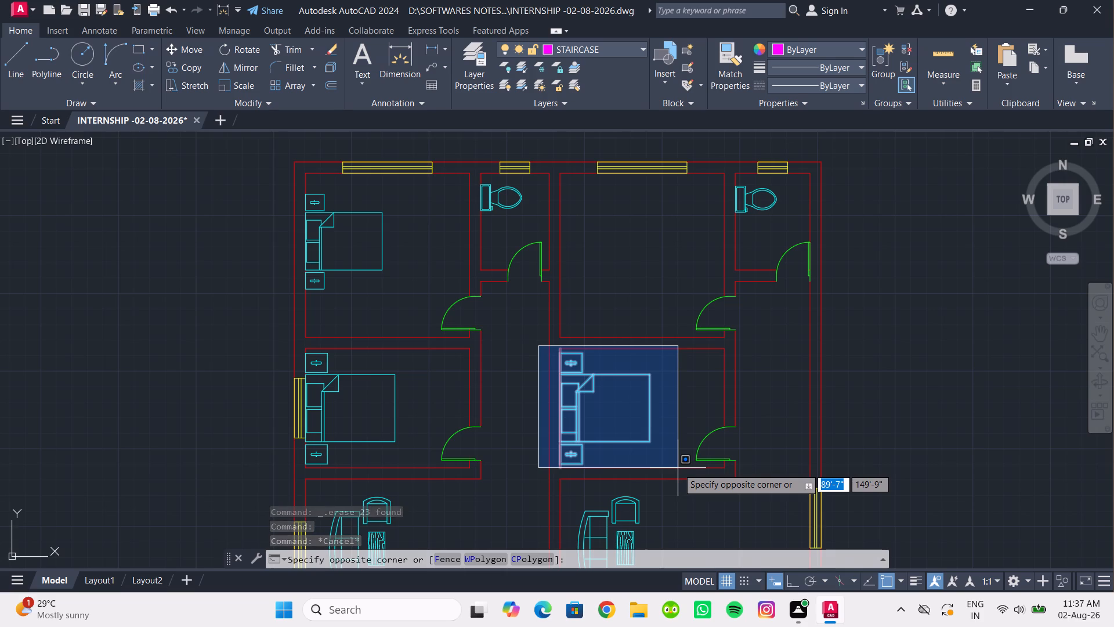
scroll(678, 468, "up", 4)
left_click(661, 458)
scroll(641, 431, "down", 2)
middle_click_drag(641, 431, 643, 433)
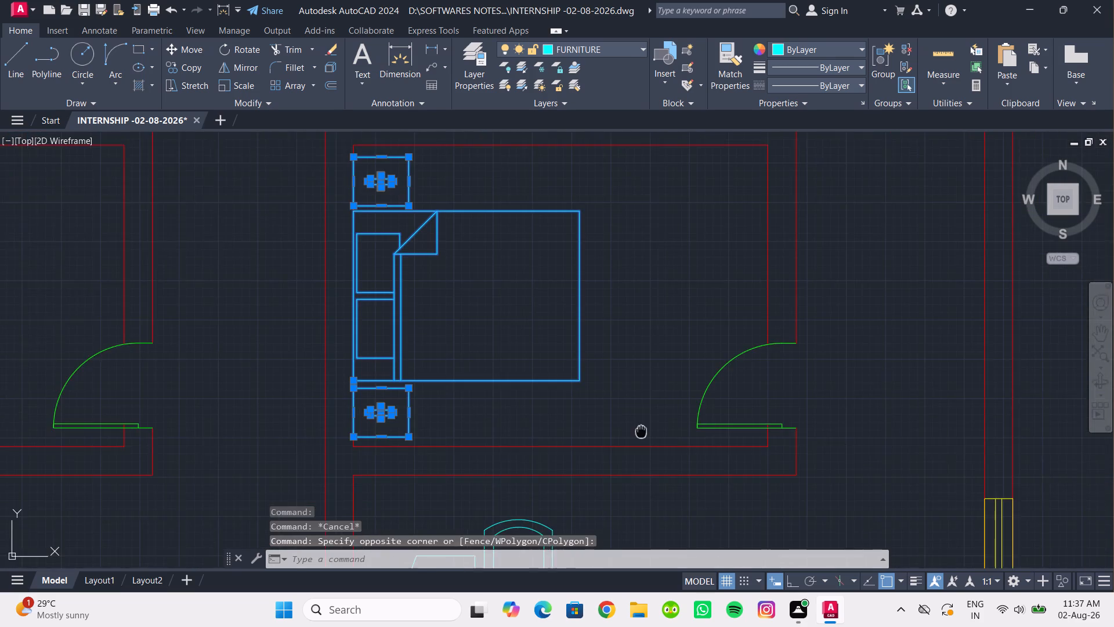
middle_click_drag(643, 433, 667, 475)
key("Delete")
Delete the bed and both nightstands in the left unit's lower bedroom, keeping the adjacent window out of the selection.
scroll(624, 428, "down", 3)
middle_click_drag(621, 426, 684, 425)
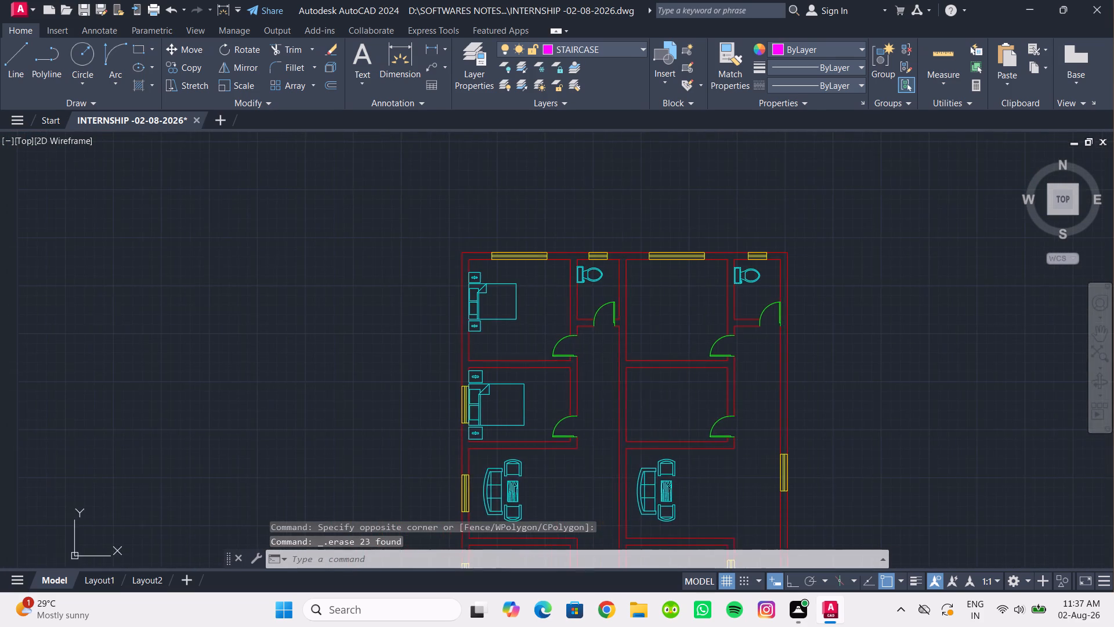
scroll(451, 376, "up", 2)
left_click_drag(447, 363, 462, 364)
middle_click_drag(633, 506, 602, 463)
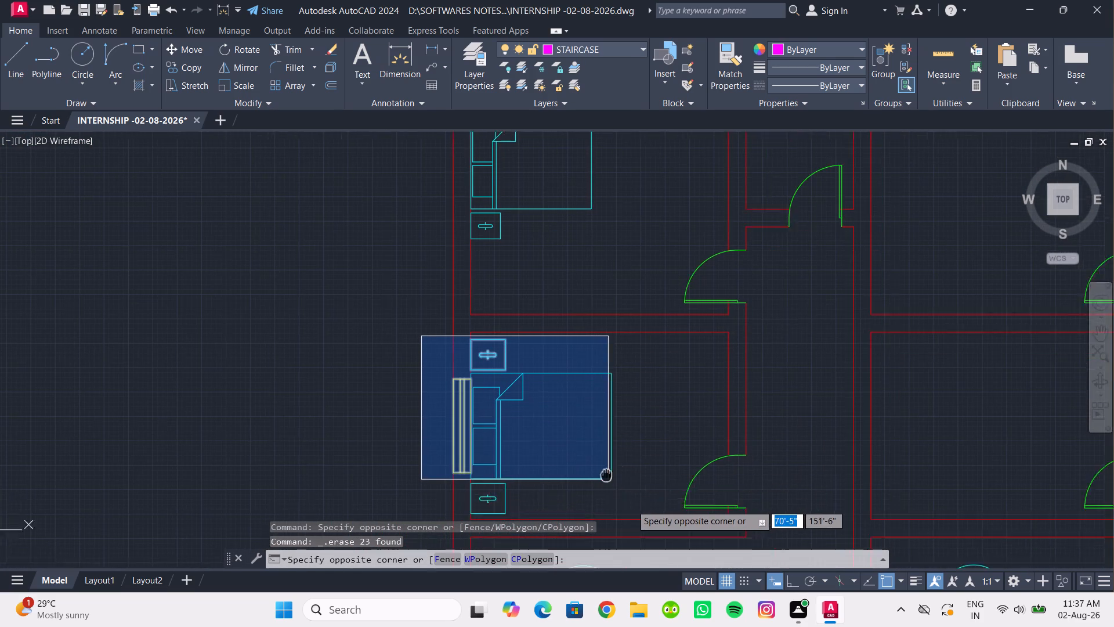
middle_click_drag(602, 463, 602, 459)
left_click(627, 496)
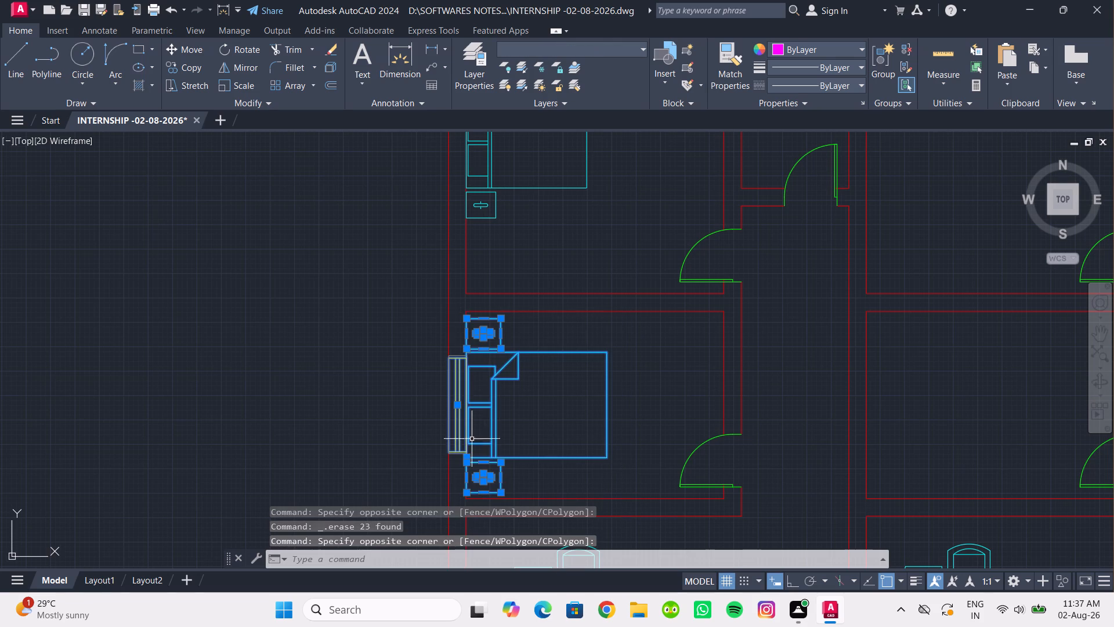
left_click(458, 424, "shift")
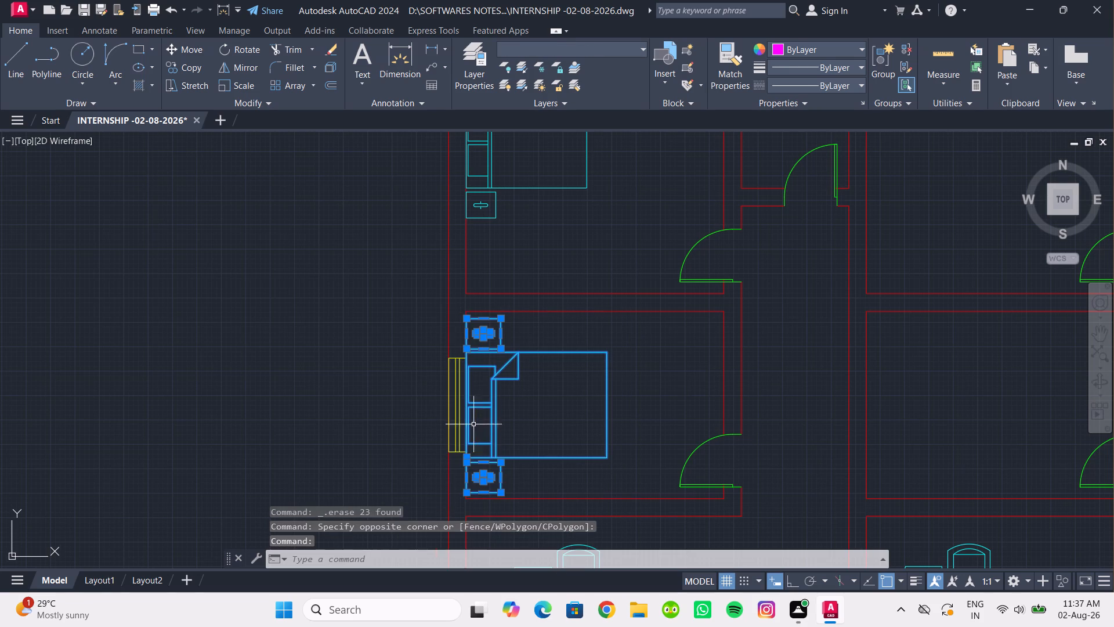
key("Delete")
Copy the scaled bed set by its headboard midpoint to the matching wall of the right unit's upper bedroom.
scroll(511, 423, "down", 1)
middle_click_drag(511, 423, 502, 448)
left_click_drag(442, 215, 461, 230)
left_click(570, 344)
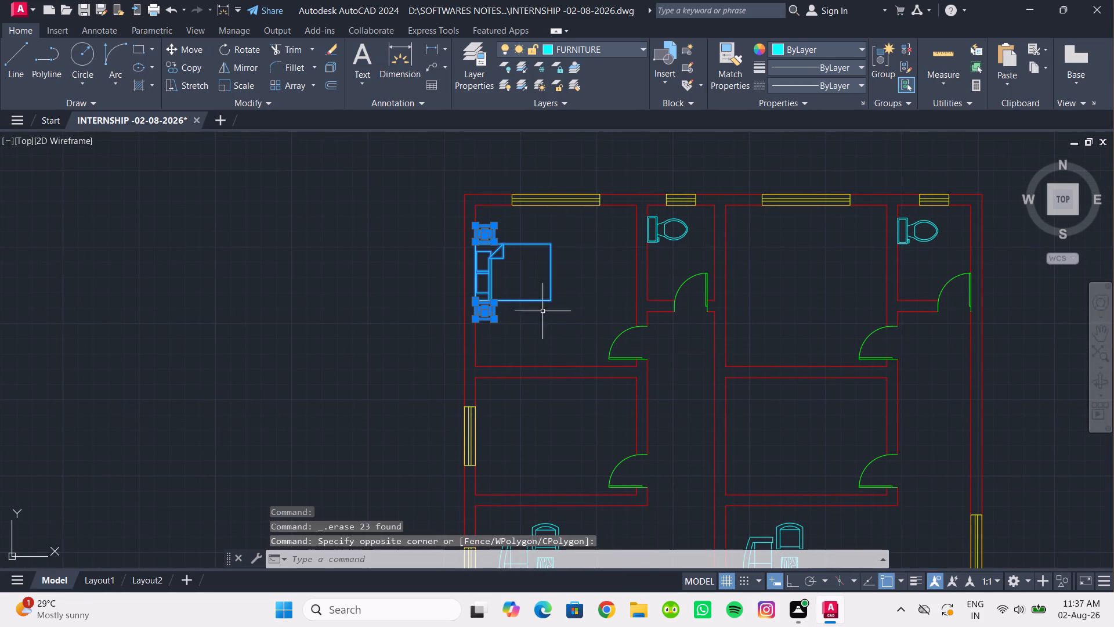
left_click(186, 73)
scroll(431, 249, "up", 2)
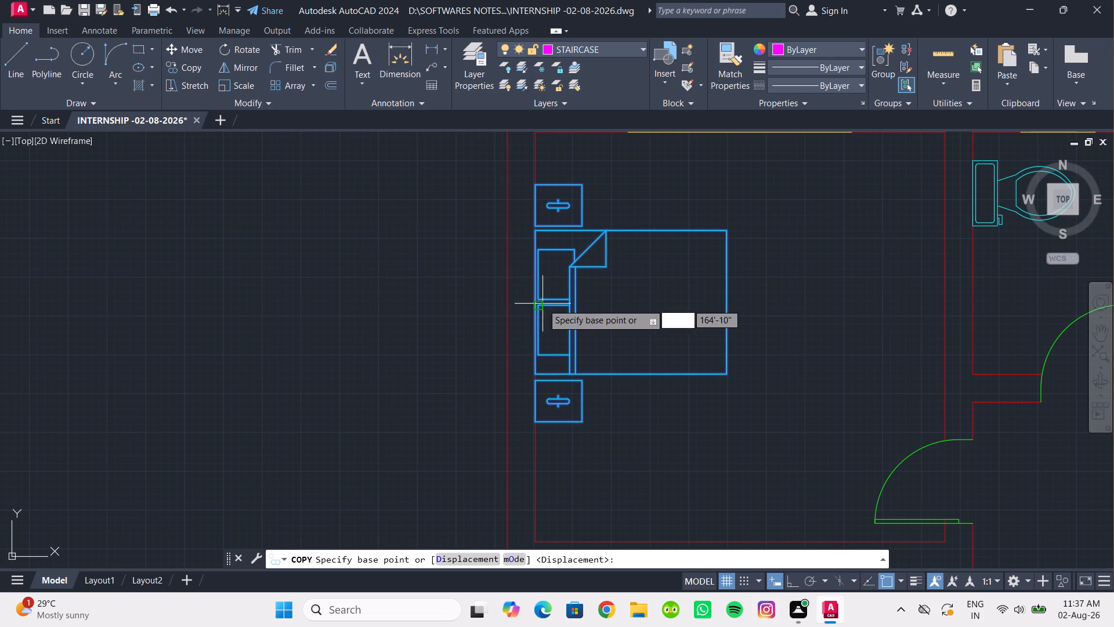
scroll(536, 305, "up", 4)
left_click(521, 286)
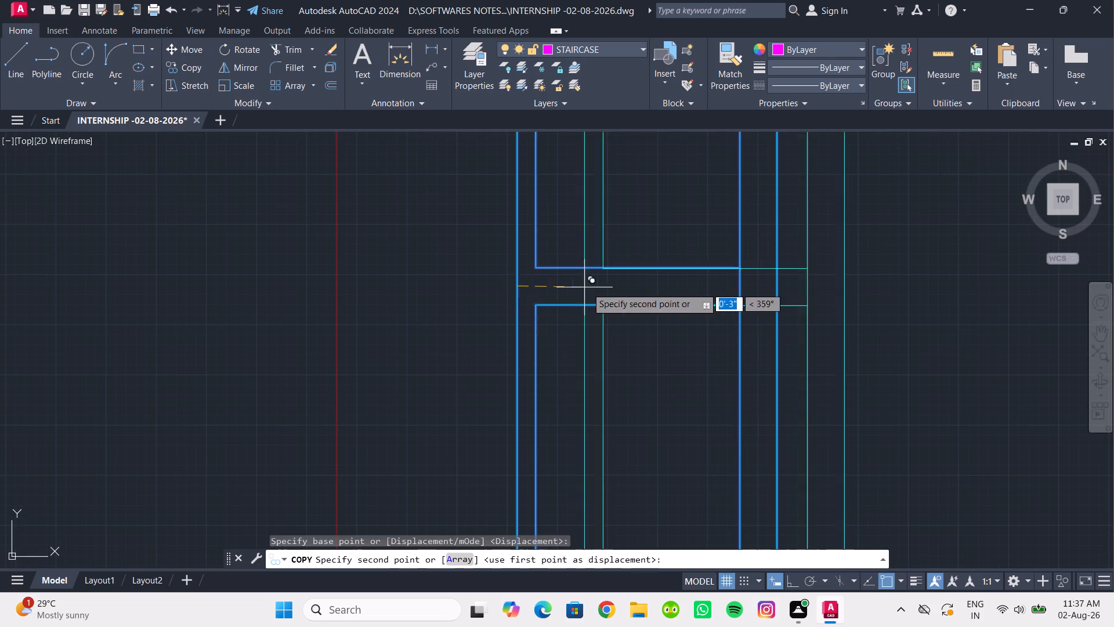
scroll(601, 286, "down", 5)
middle_click_drag(598, 290, 394, 265)
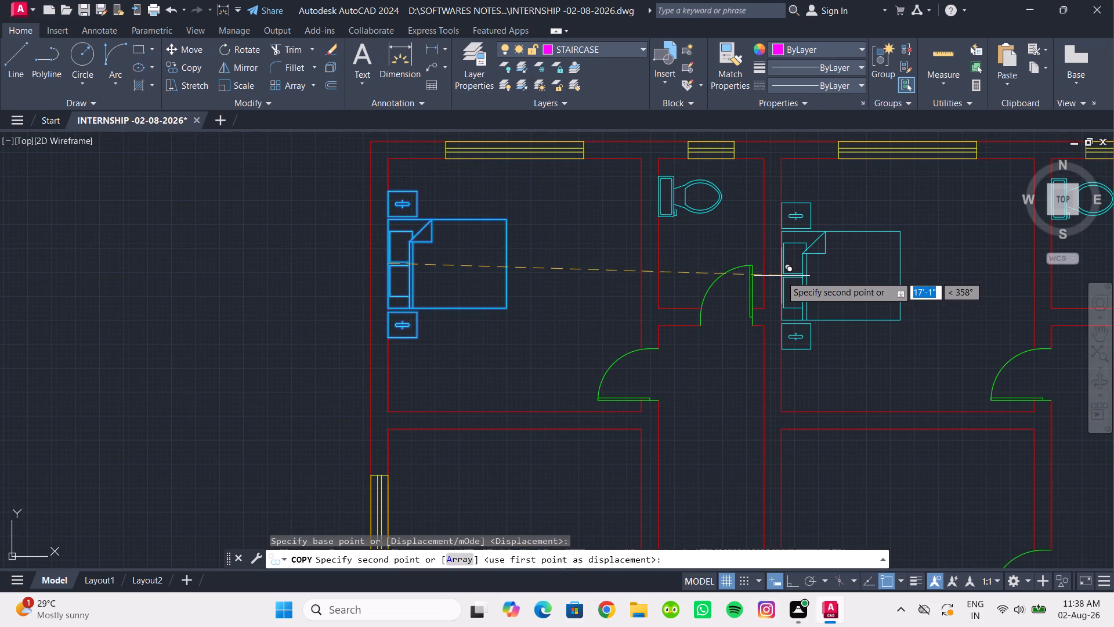
left_click(781, 271)
Place further copies of the scaled bed set against the left walls of the lower bedrooms in both units.
scroll(839, 288, "down", 2)
middle_click_drag(835, 289, 782, 217)
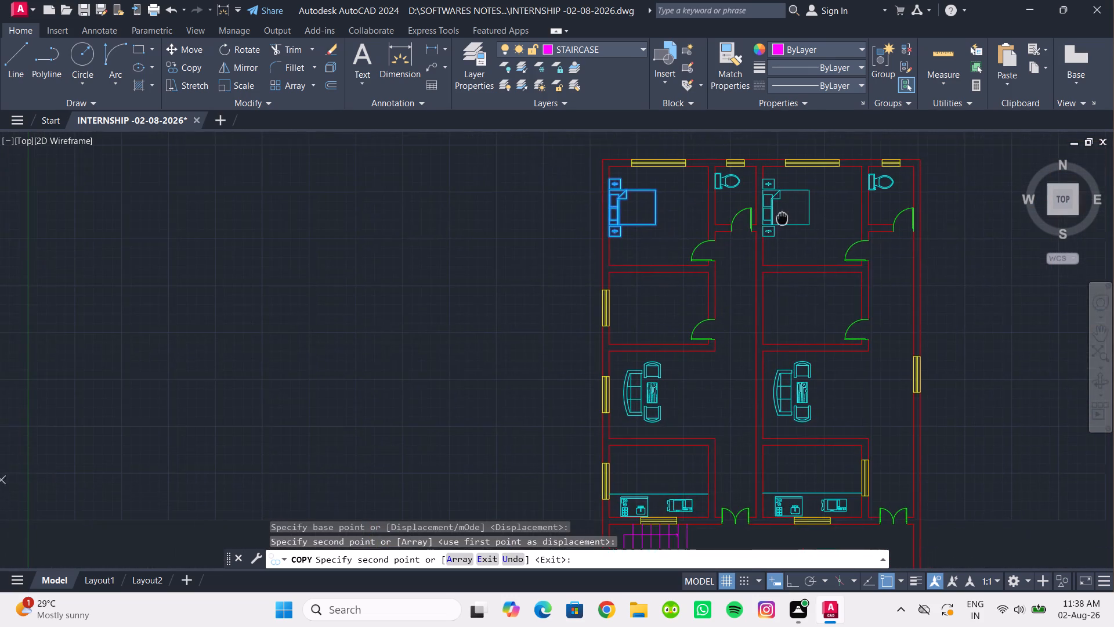
scroll(779, 311, "up", 2)
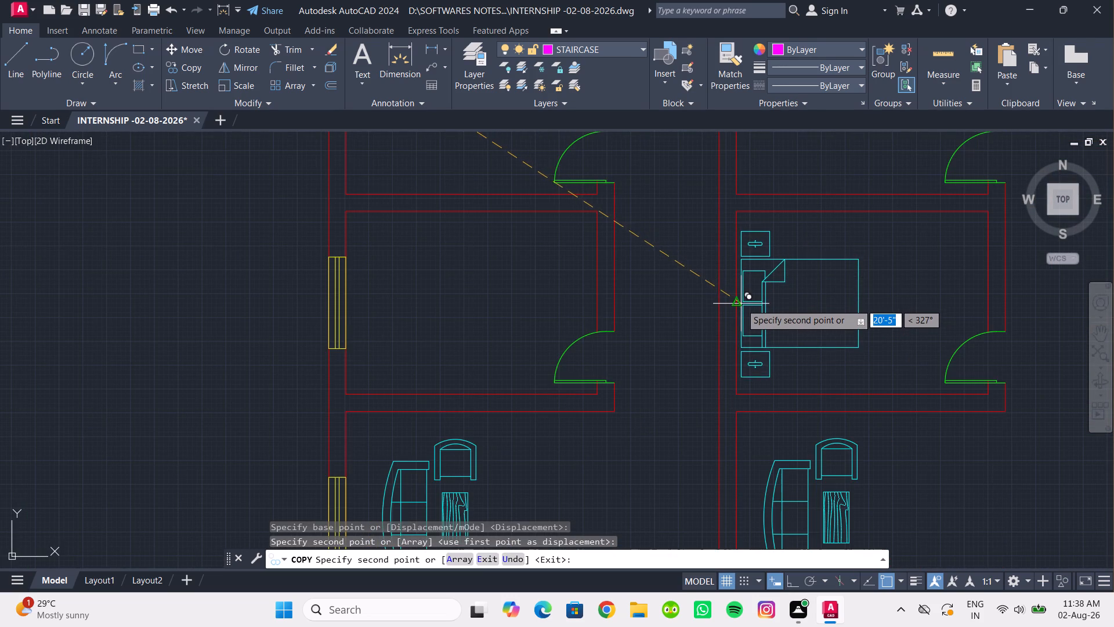
left_click(736, 291)
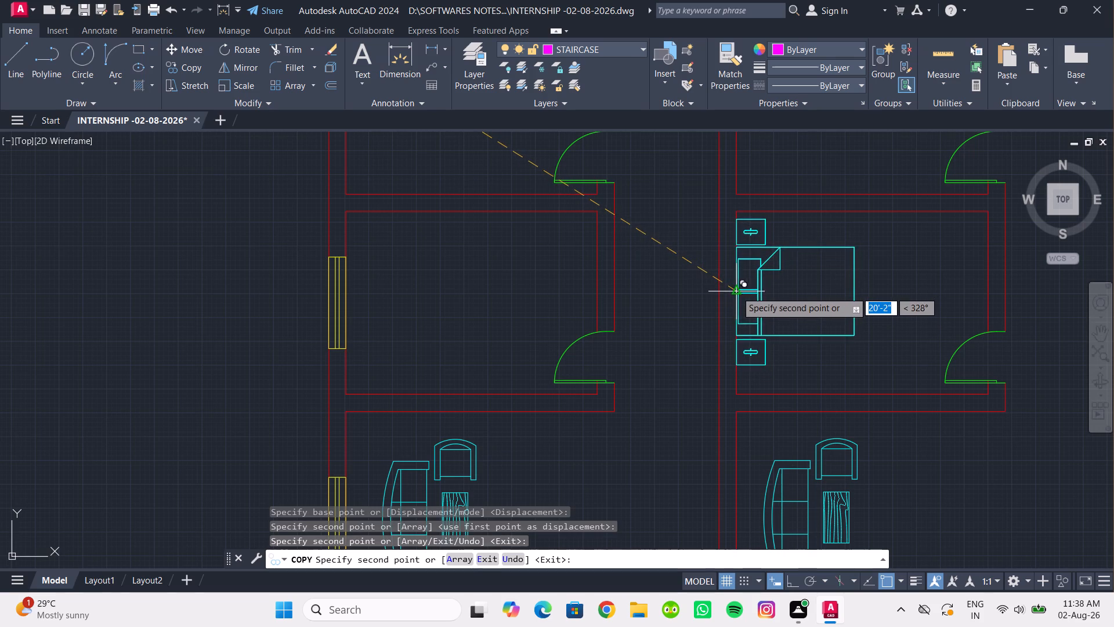
left_click(347, 297)
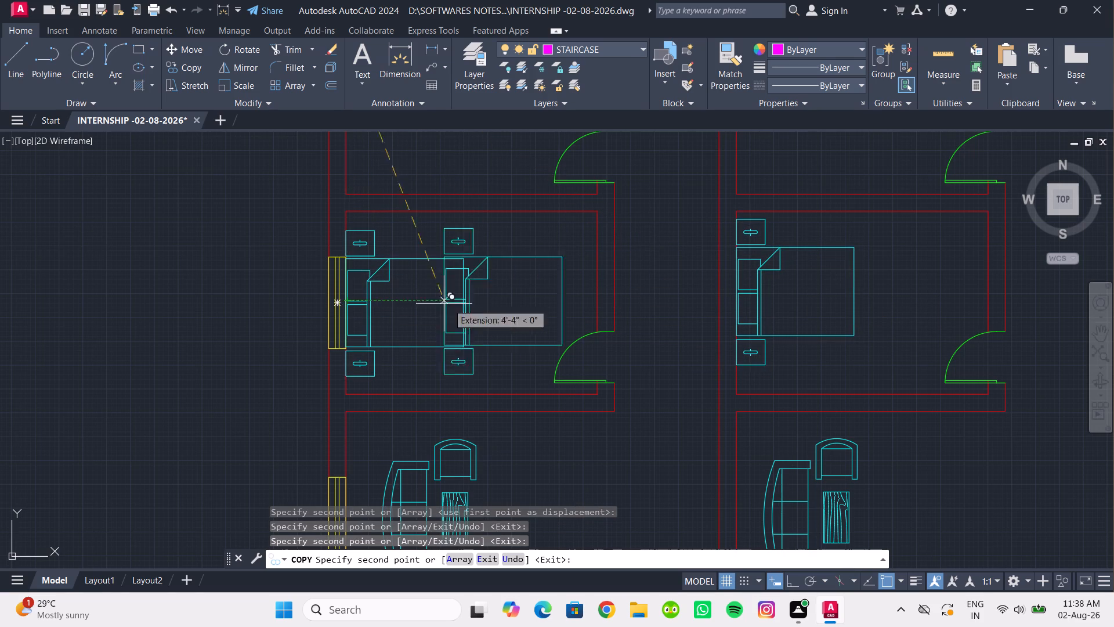
middle_click_drag(461, 302, 461, 312)
key("Escape")
Make DIMENSIONS the current layer.
scroll(540, 276, "down", 2)
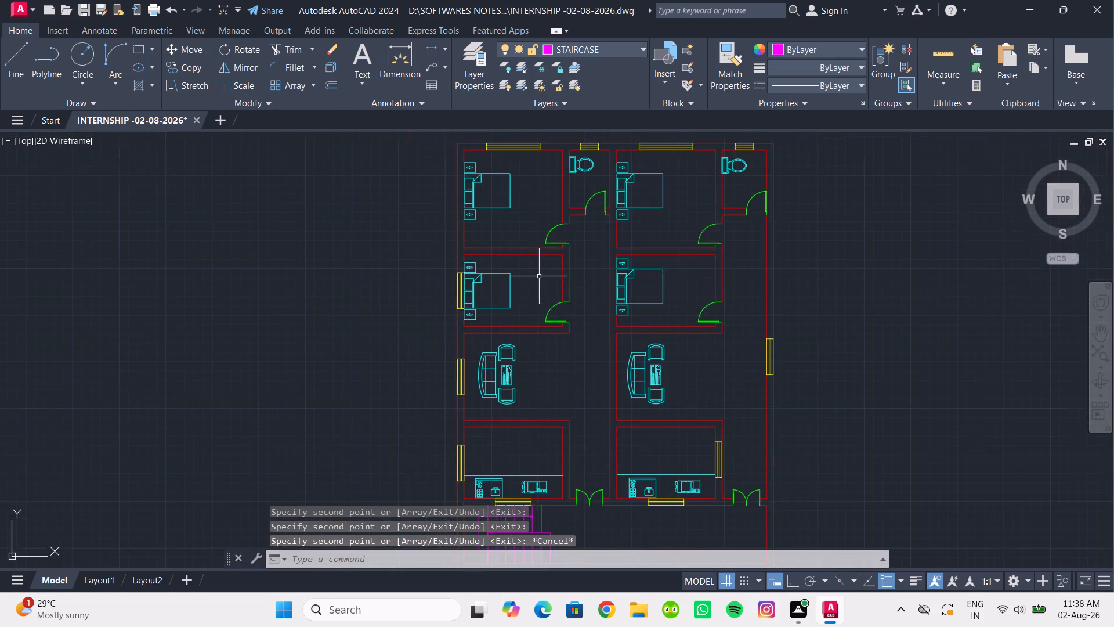
middle_click_drag(537, 276, 523, 355)
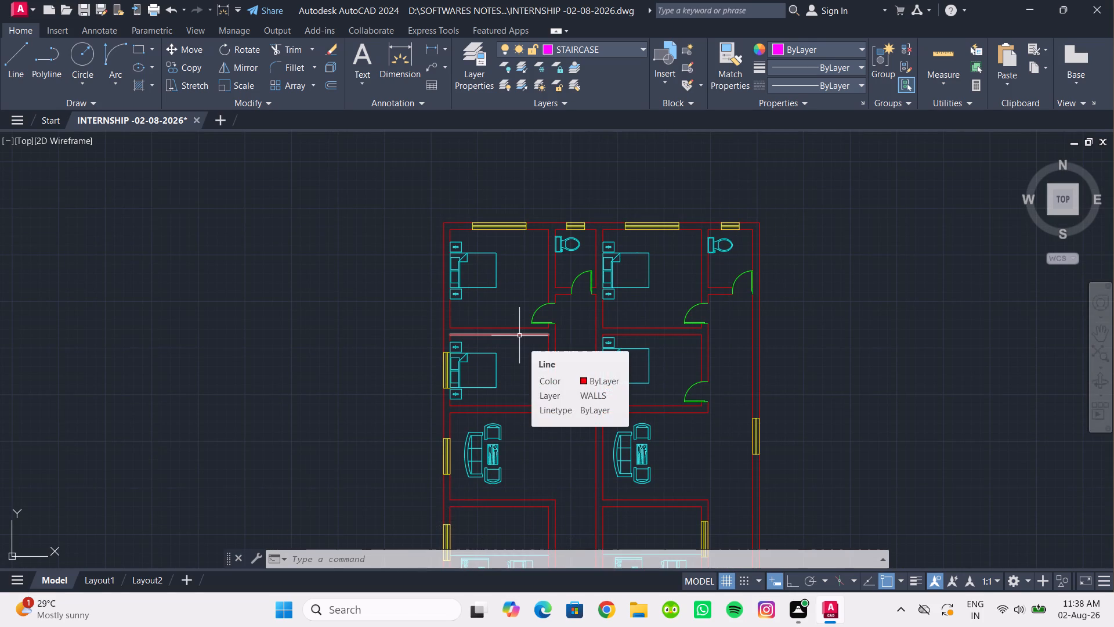
left_click(610, 50)
left_click(569, 104)
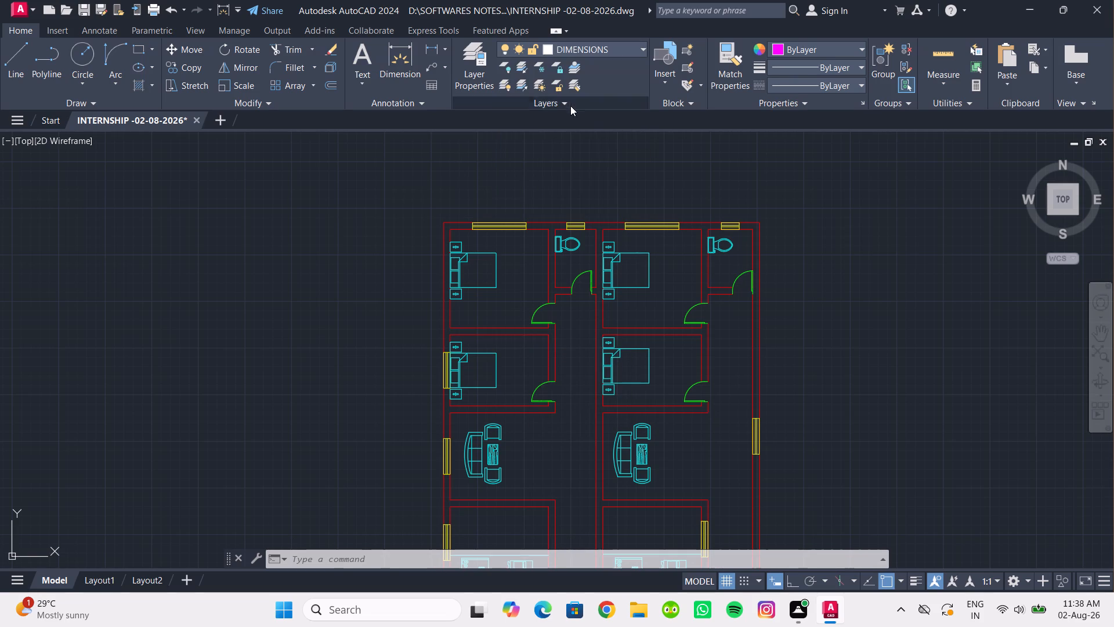
Add a horizontal linear dimension above the plan spanning the full width between its two upper outer wall corners.
middle_click_drag(566, 171, 399, 190)
scroll(399, 192, "up", 2)
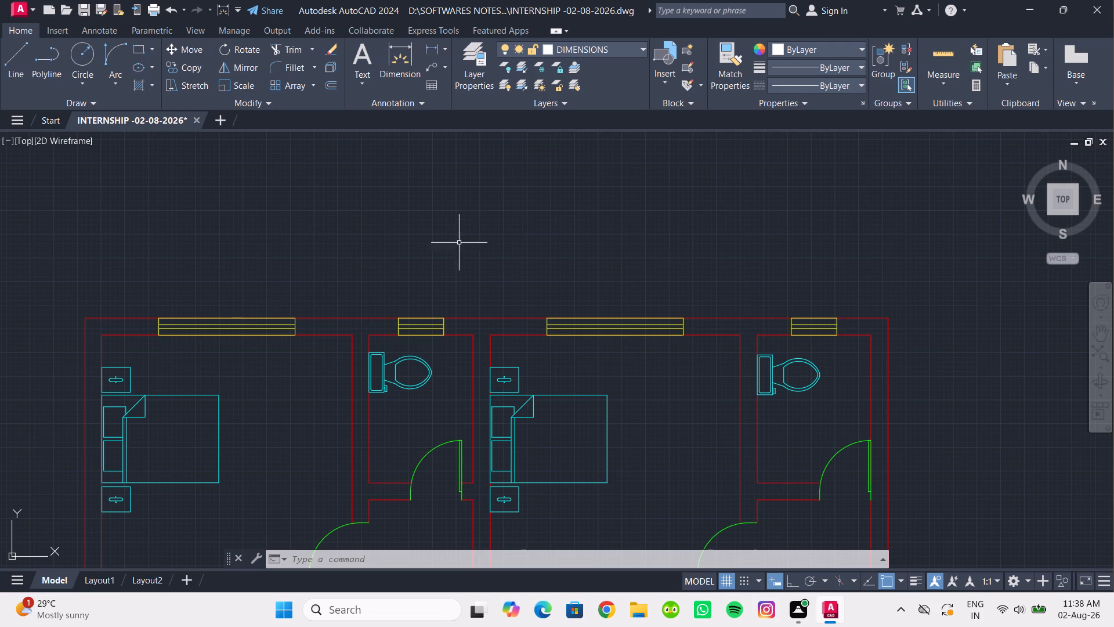
key("d")
key("BackSpace")
key("BackSpace")
type("dimli")
key("Return")
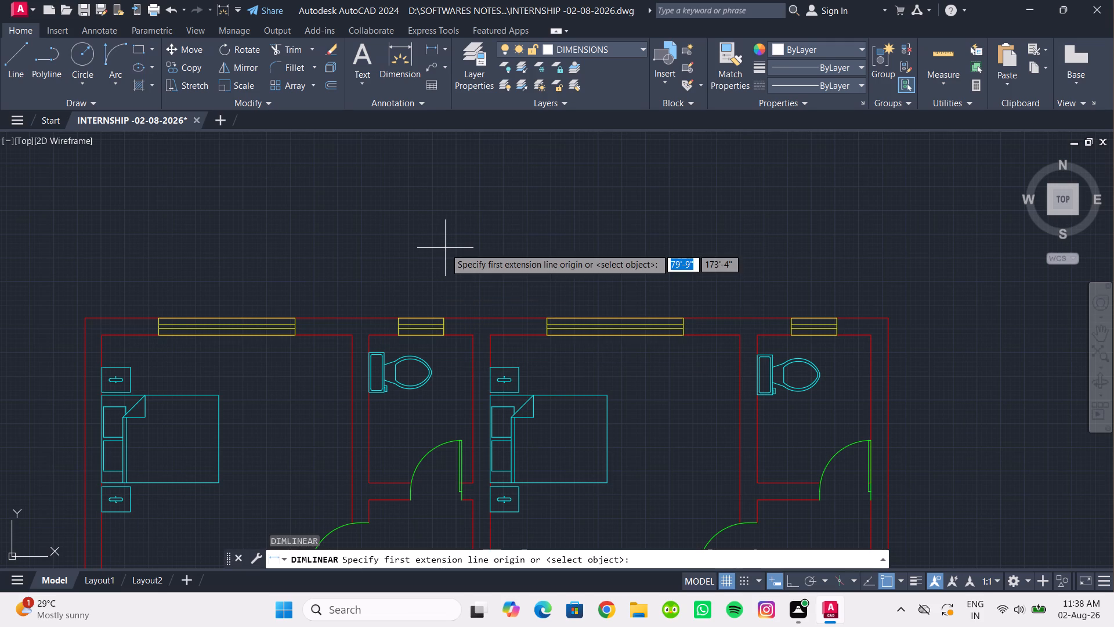
left_click(86, 318)
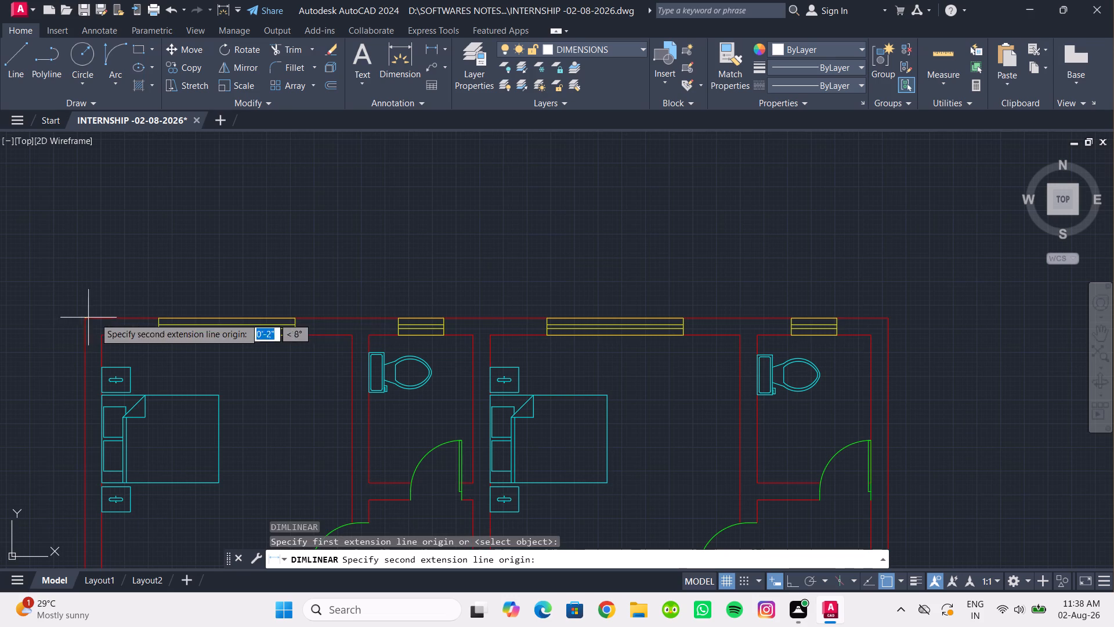
left_click(889, 320)
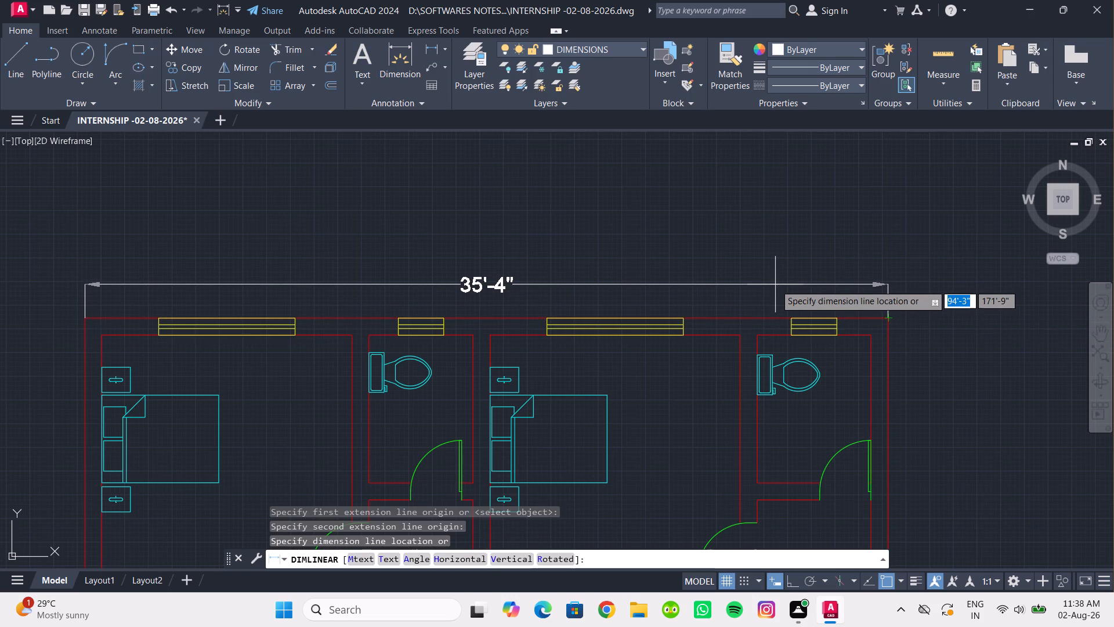
left_click(775, 284)
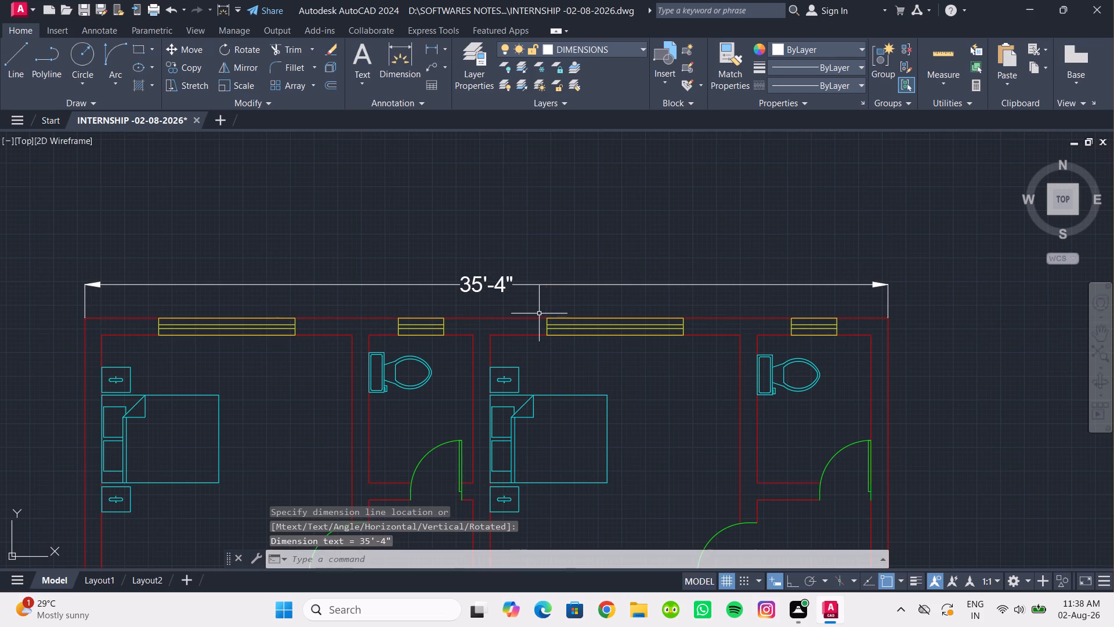
key("Escape")
Override the text of the overall width dimension with 35'.
double_click(507, 282)
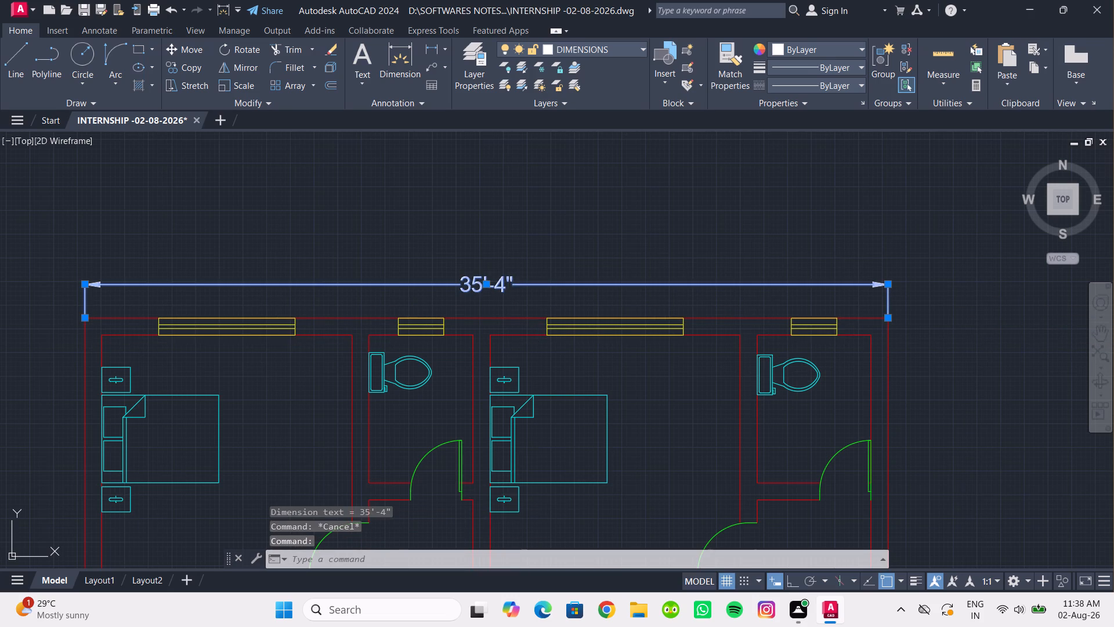
left_click(507, 286)
type("35'")
left_click(561, 250)
Add a vertical linear dimension outside the right outer wall, spanning the plan's full depth from upper to lower outer corner.
scroll(547, 276, "down", 2)
middle_click_drag(541, 276, 514, 265)
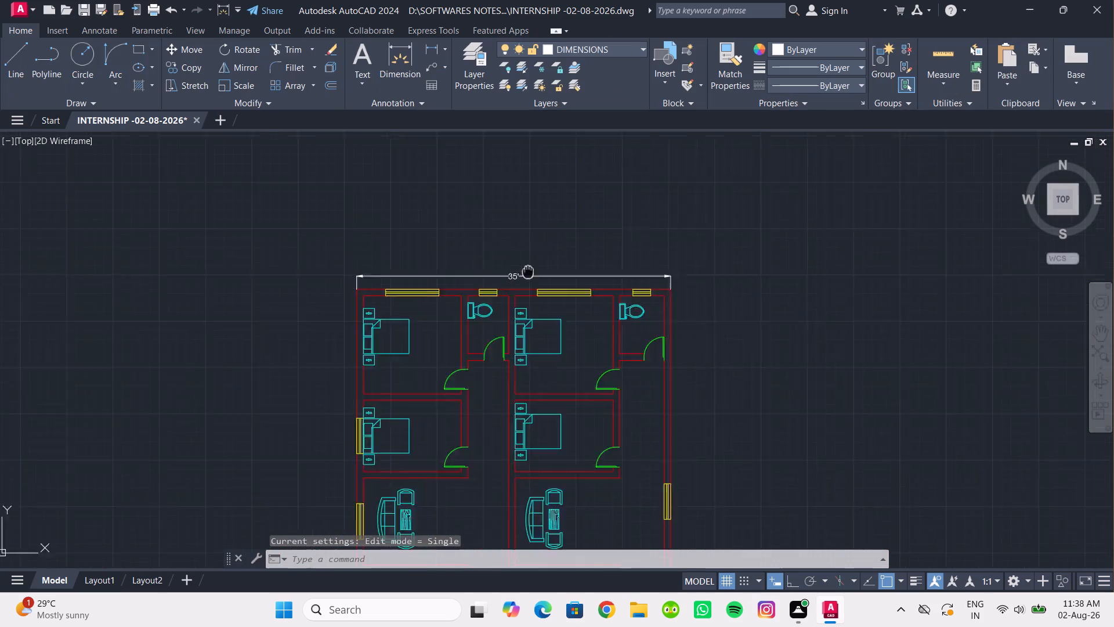
middle_click_drag(514, 265, 316, 161)
middle_click_drag(392, 237, 364, 214)
scroll(403, 354, "down", 1)
middle_click_drag(403, 354, 380, 325)
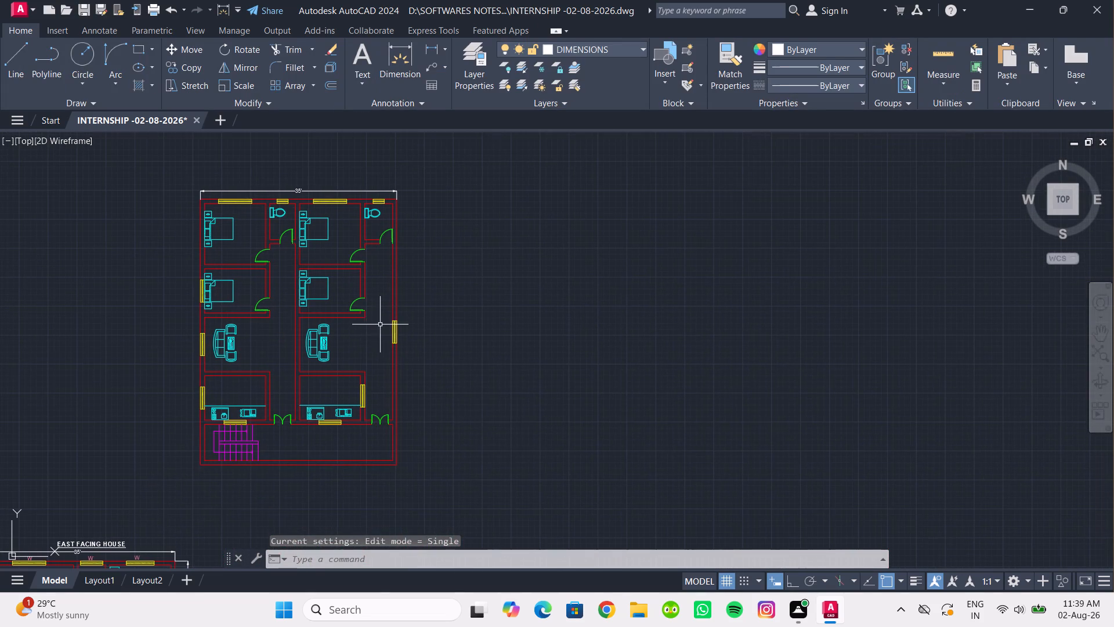
type("dimli")
key("Return")
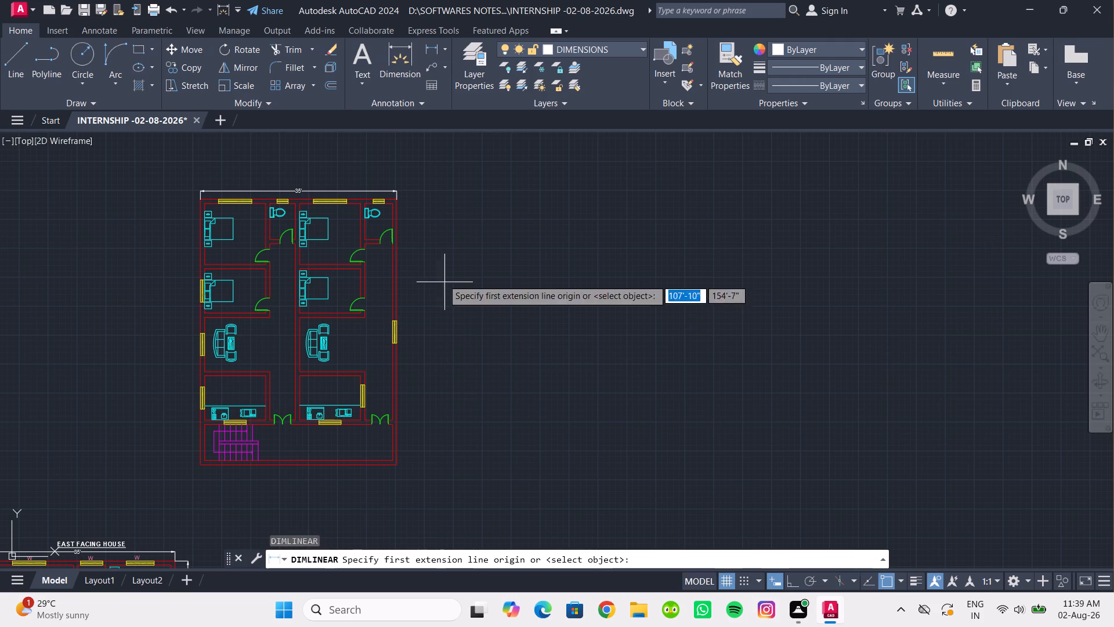
scroll(395, 217, "up", 3)
middle_click_drag(381, 179, 386, 210)
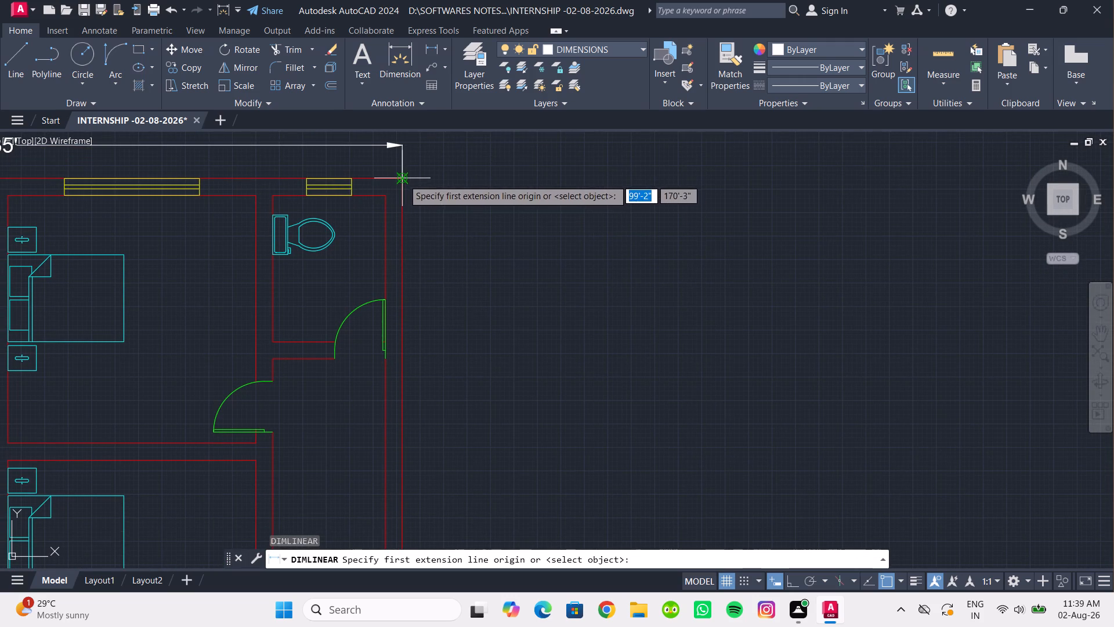
left_click(402, 179)
middle_click_drag(399, 296, 383, 131)
scroll(395, 272, "down", 2)
middle_click_drag(385, 313, 374, 259)
middle_click_drag(364, 373, 372, 266)
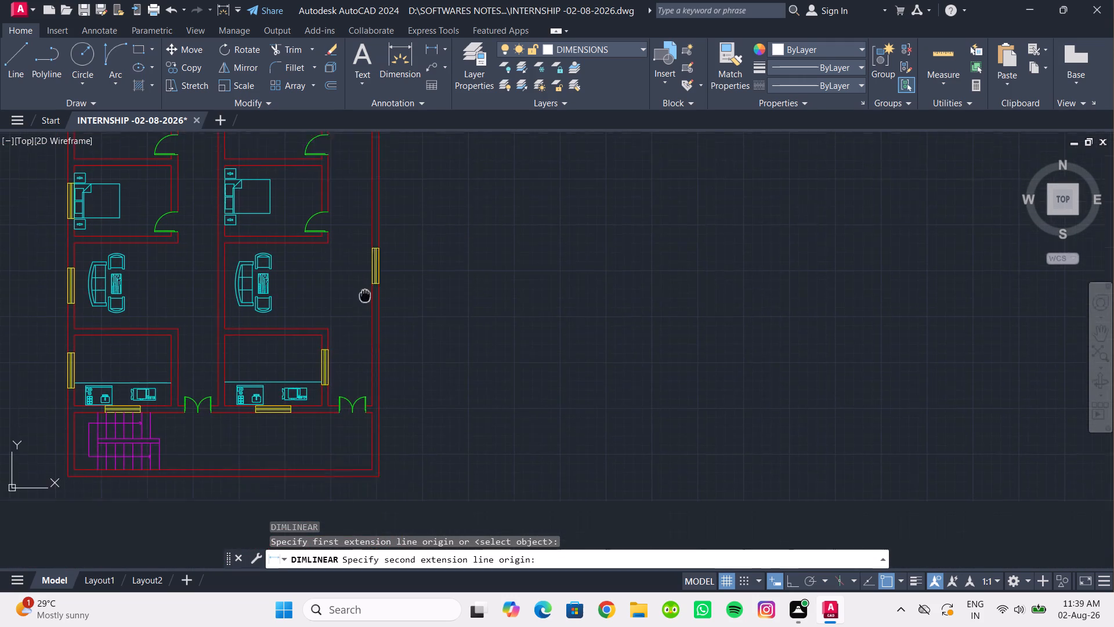
middle_click_drag(372, 266, 374, 259)
scroll(389, 431, "up", 4)
left_click(371, 417)
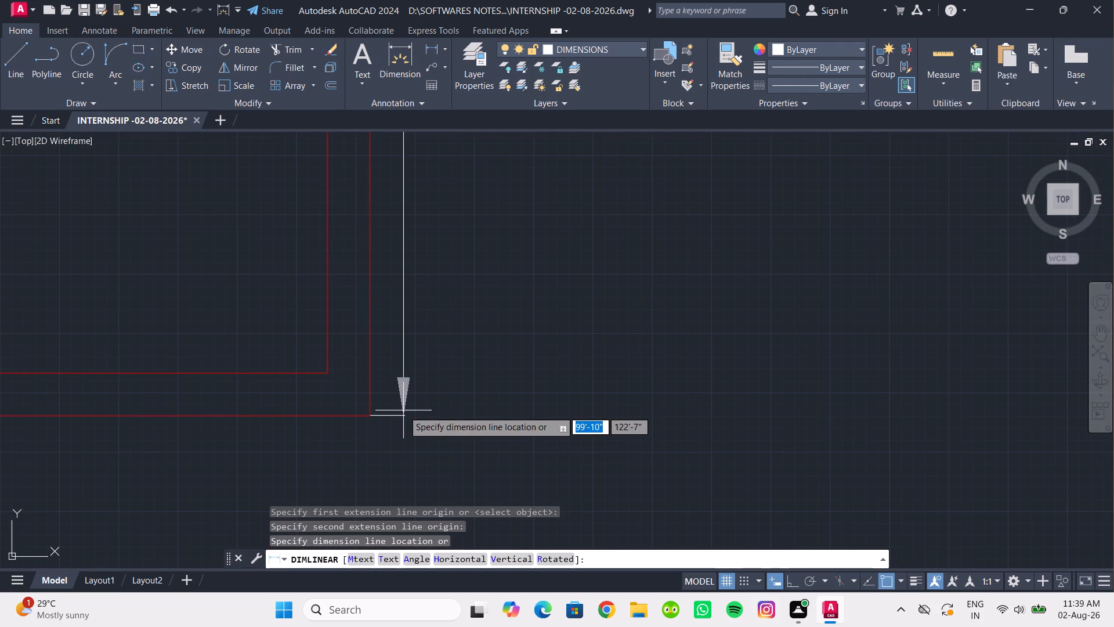
scroll(403, 410, "down", 1)
middle_click_drag(403, 410, 409, 524)
scroll(408, 315, "down", 2)
middle_click_drag(408, 315, 415, 415)
middle_click_drag(428, 268, 435, 372)
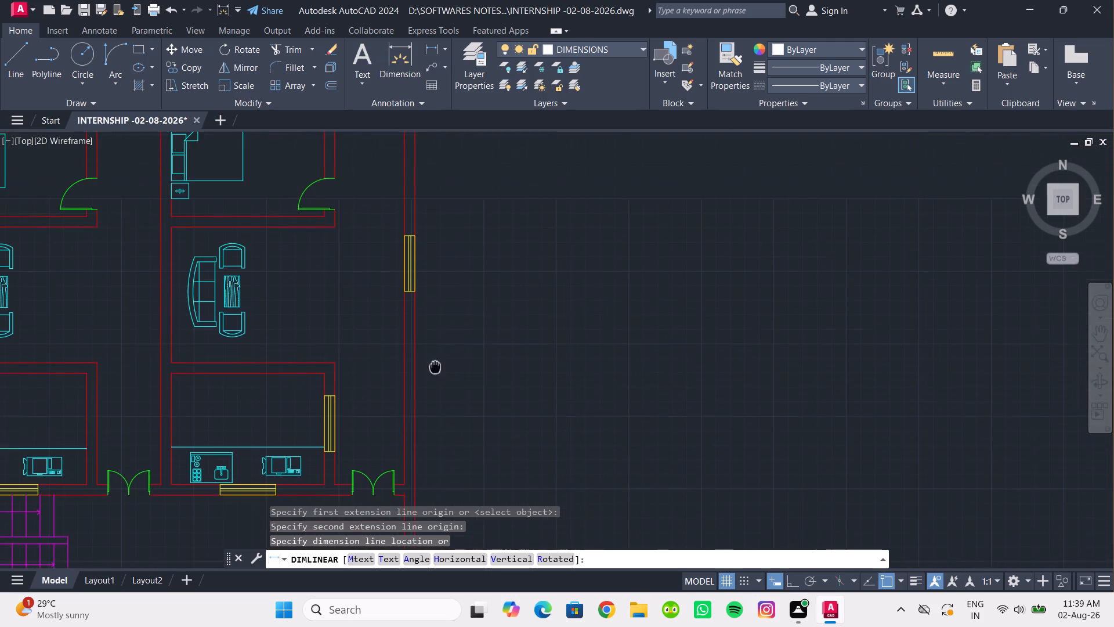
middle_click_drag(435, 372, 435, 373)
left_click(437, 266)
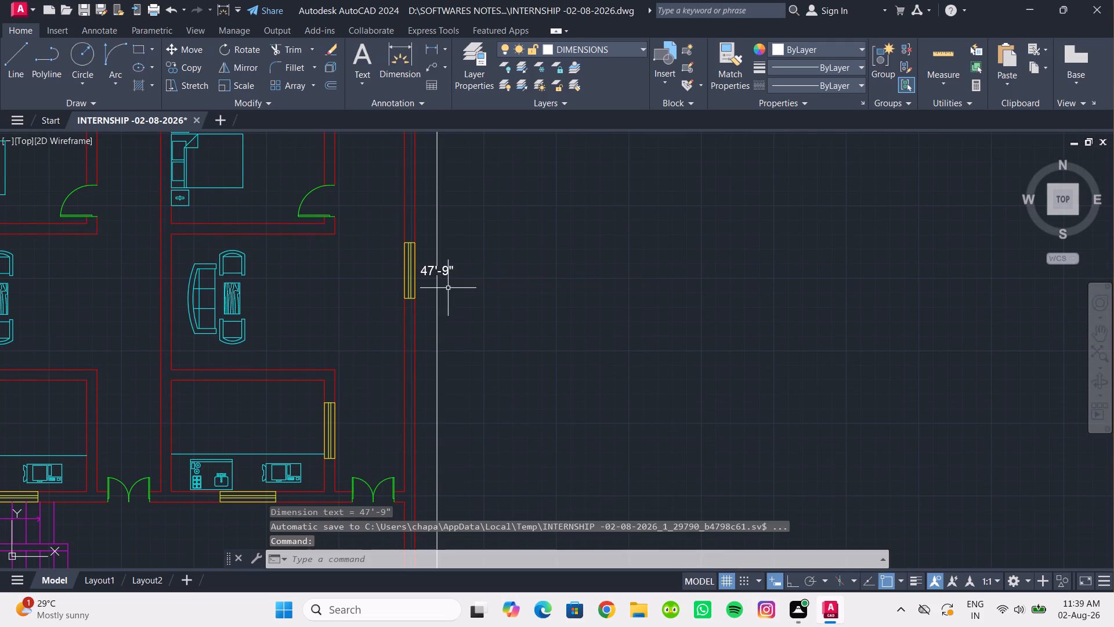
key("Escape")
Override the text of the overall depth dimension with 50'.
scroll(447, 289, "up", 2)
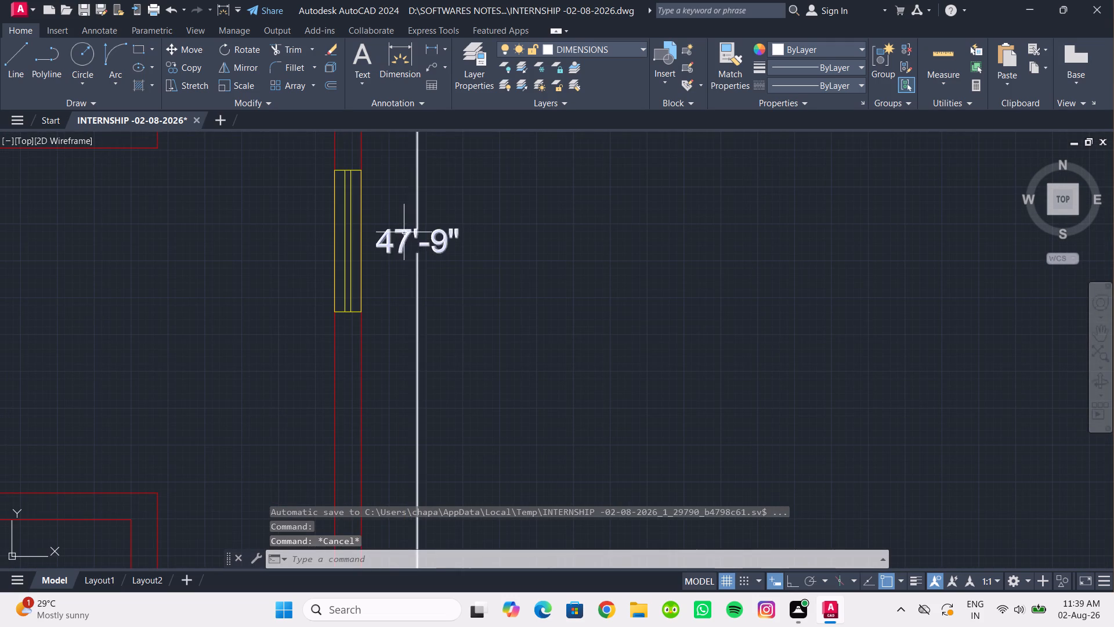
double_click(404, 232)
left_click(409, 242)
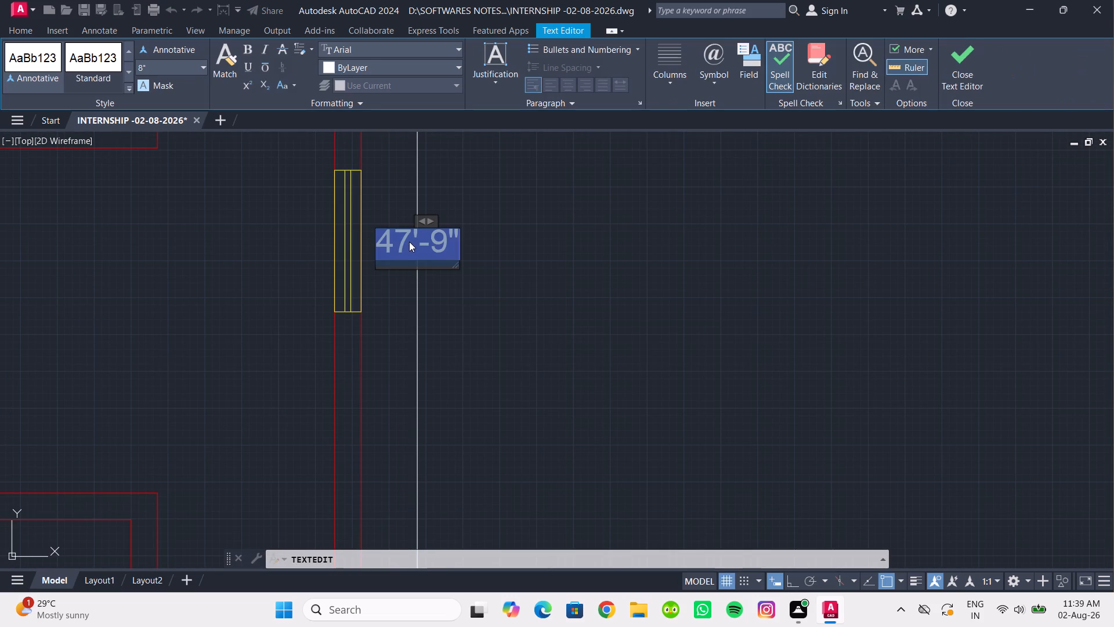
type("50'")
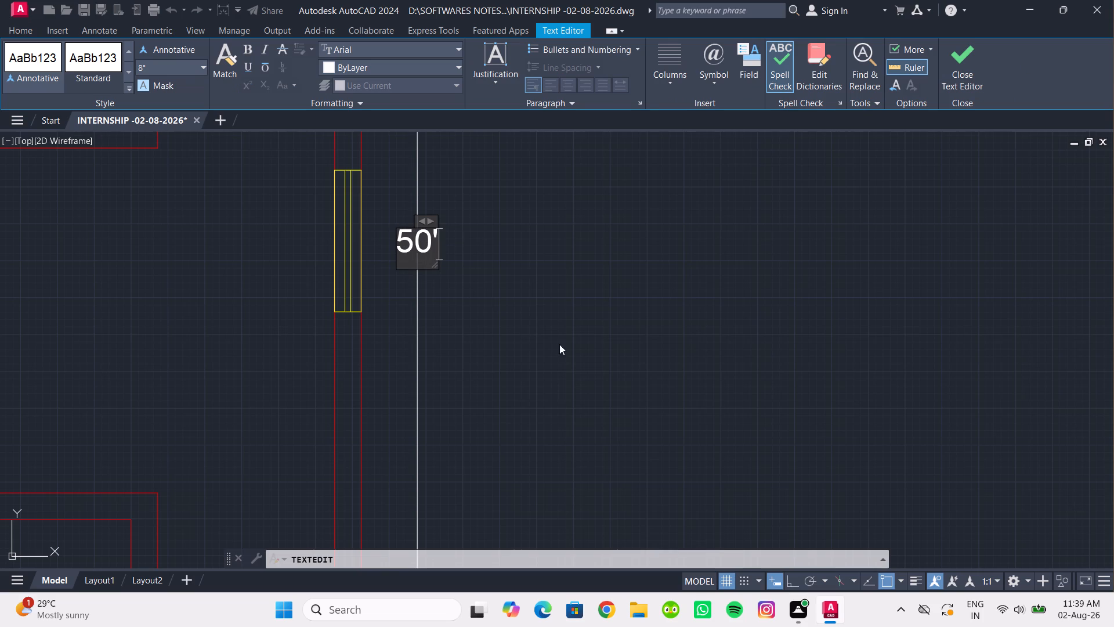
left_click(563, 285)
Make TEXT the current layer.
scroll(561, 284, "down", 6)
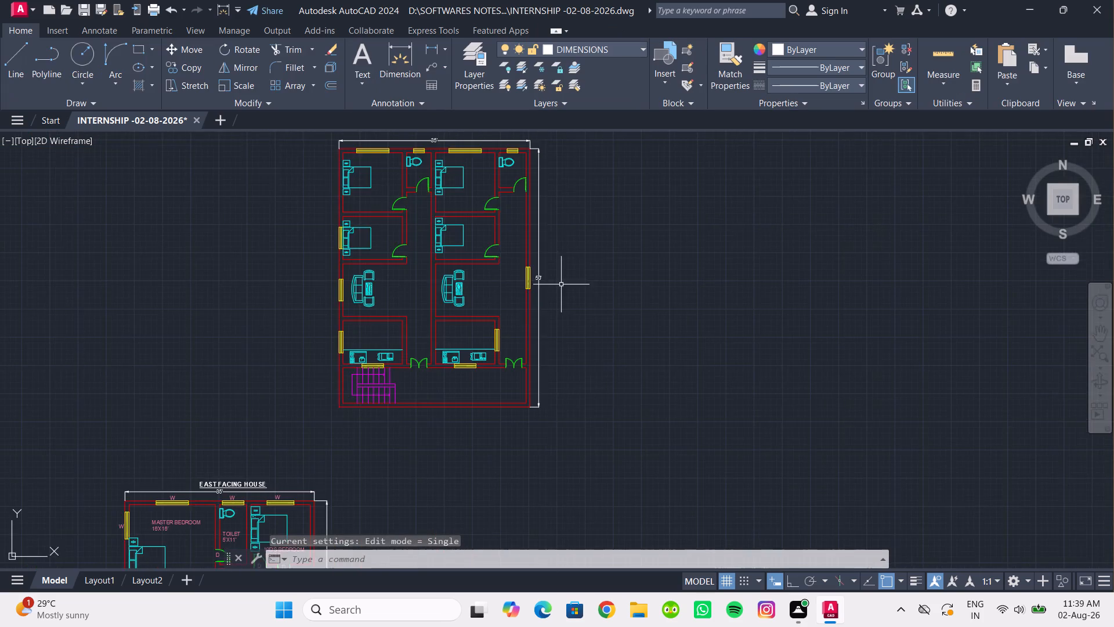
middle_click_drag(561, 284, 590, 310)
scroll(591, 311, "up", 1)
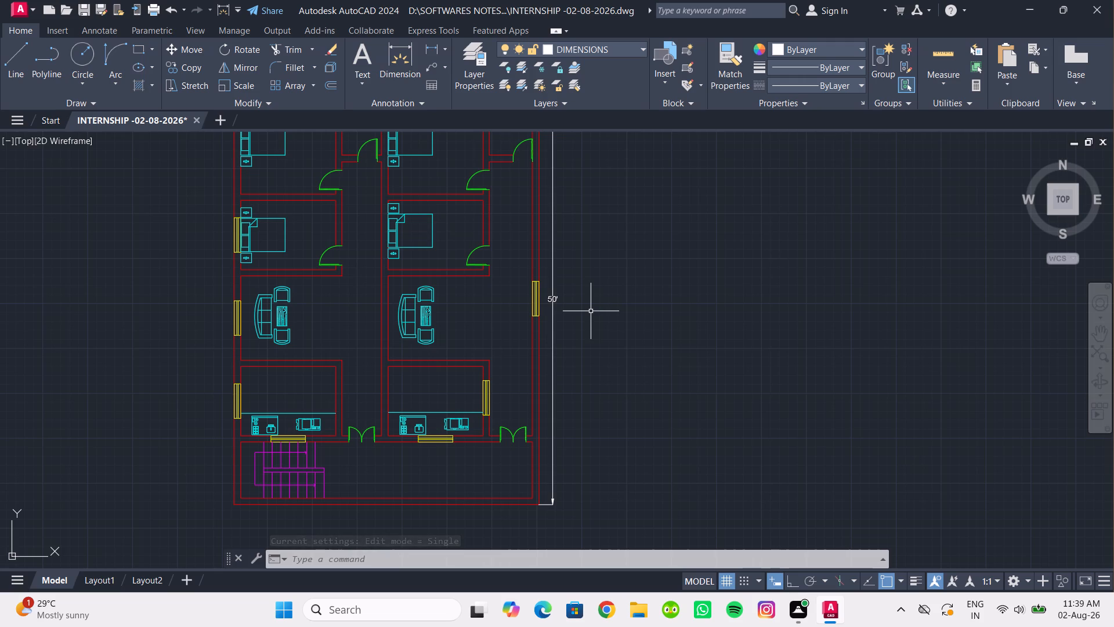
scroll(502, 290, "down", 1)
middle_click_drag(502, 291, 534, 383)
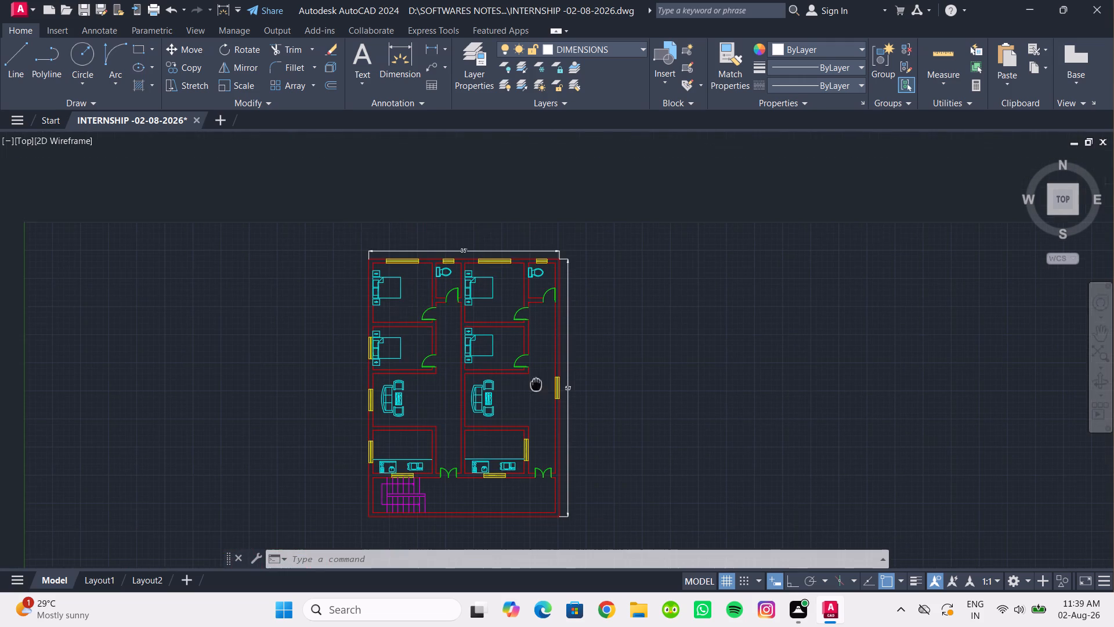
scroll(431, 305, "up", 1)
middle_click_drag(412, 300, 395, 232)
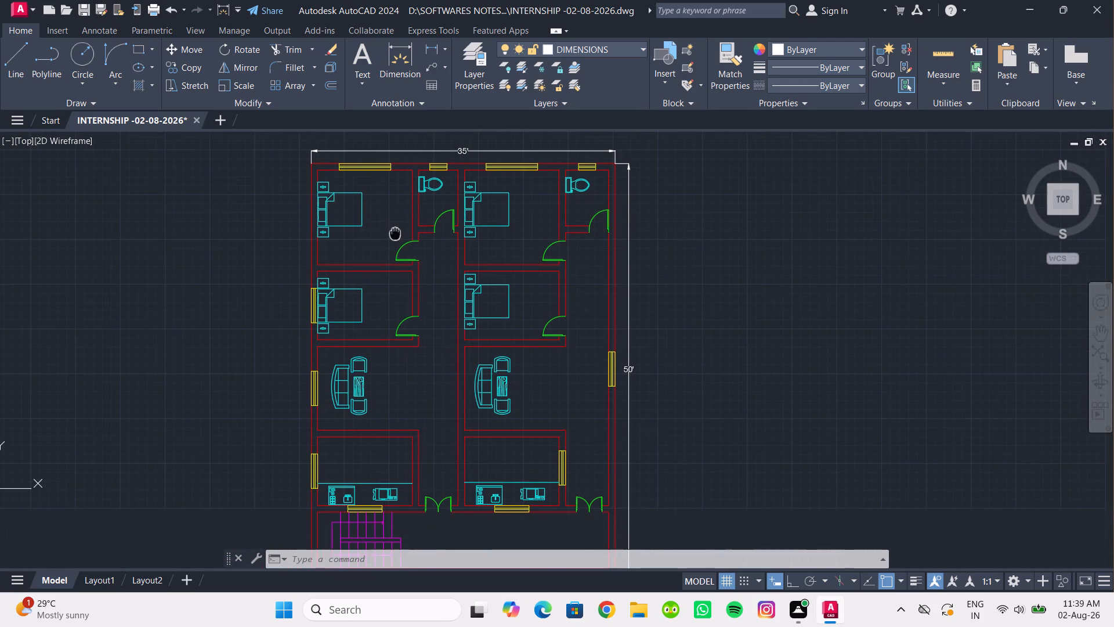
middle_click_drag(406, 312, 401, 283)
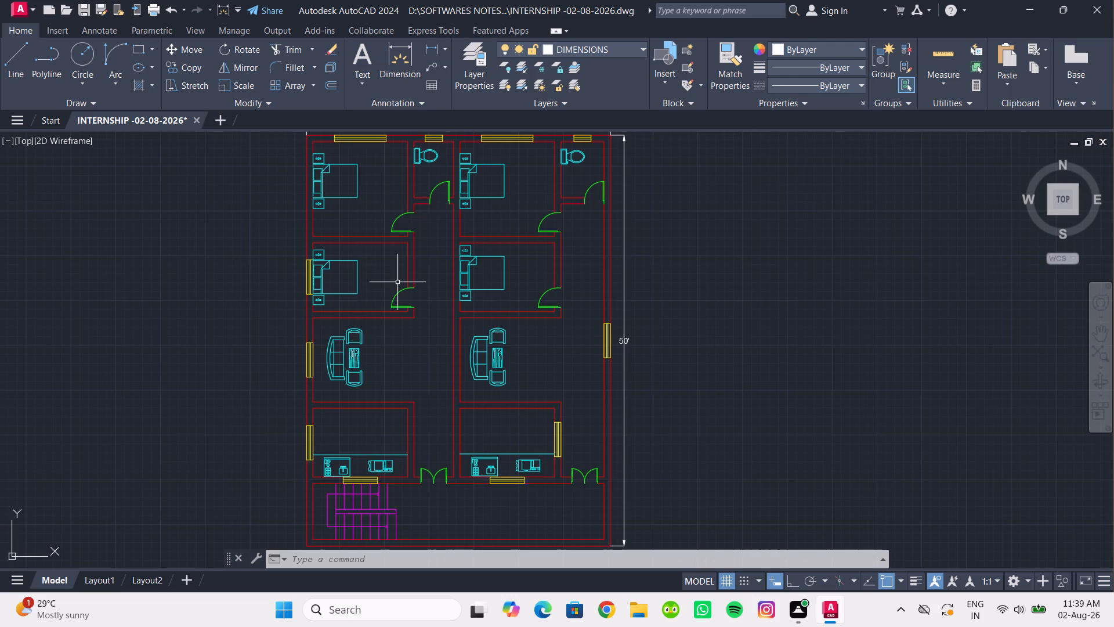
middle_click_drag(382, 264, 408, 387)
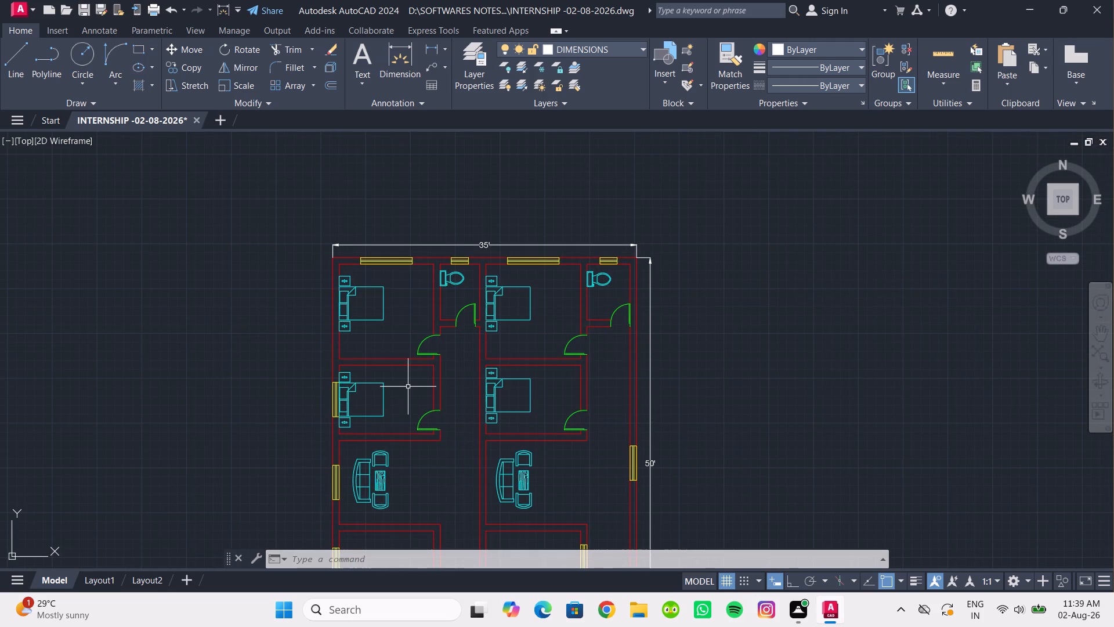
left_click(576, 51)
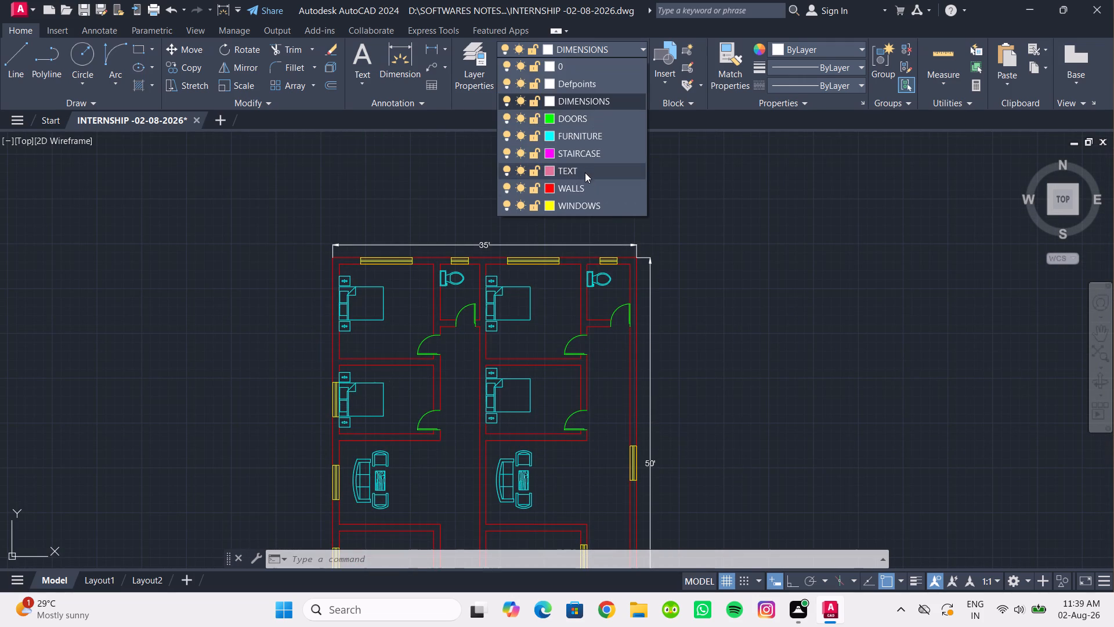
left_click(574, 167)
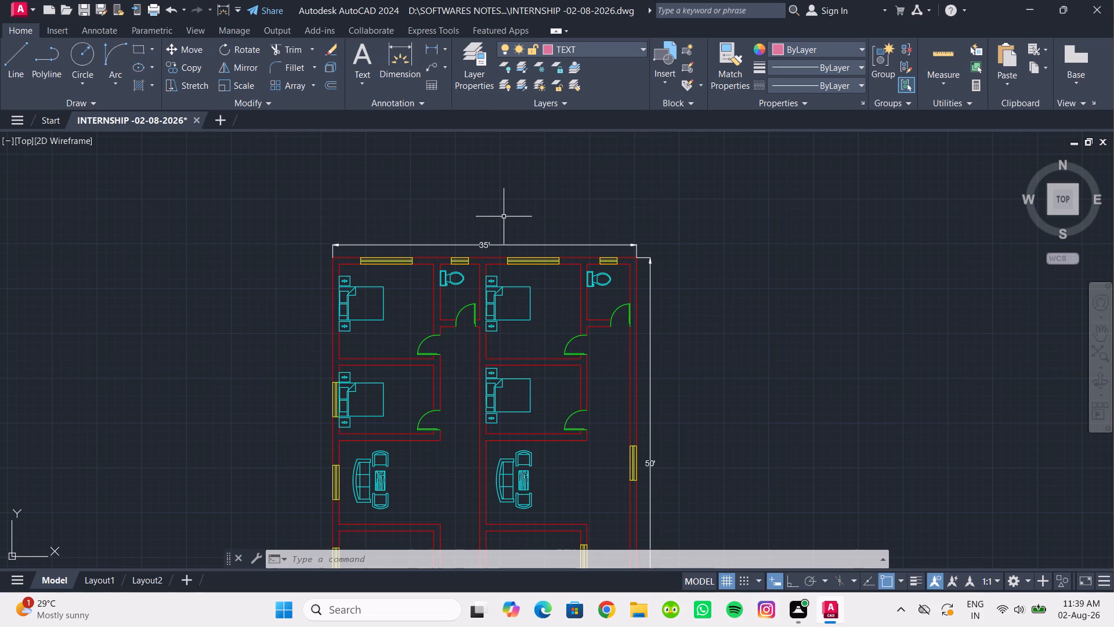
Add the multiline text EAST FACING HOUSE above the overall width dimension, with a text height of 8".
type("mtext")
key("Return")
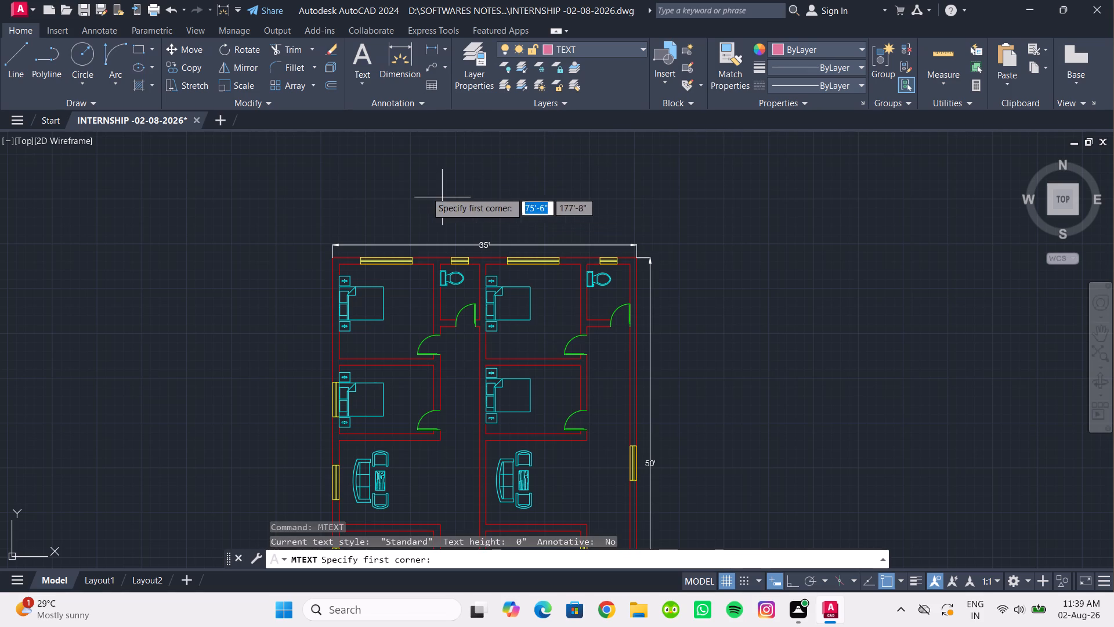
left_click(396, 181)
left_click(607, 226)
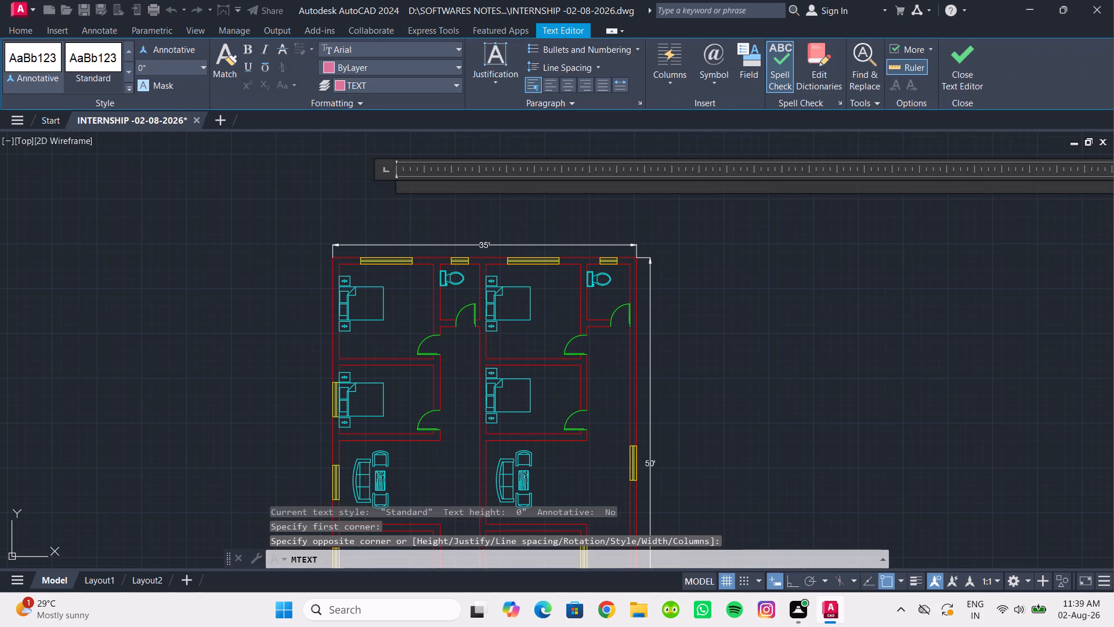
left_click(154, 69)
type("8\"")
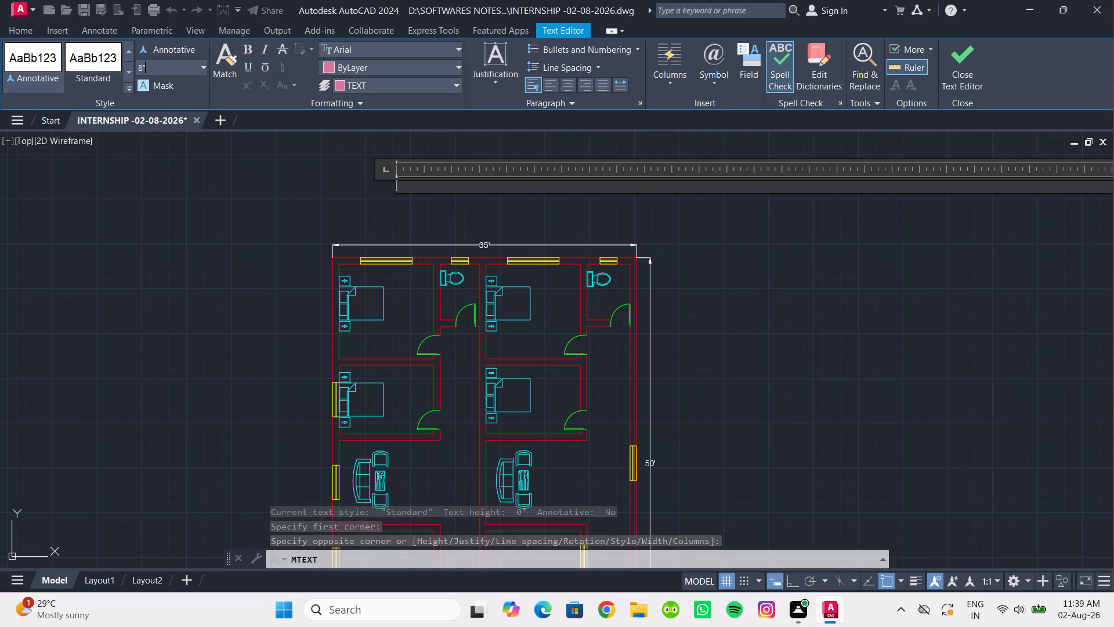
key("Return")
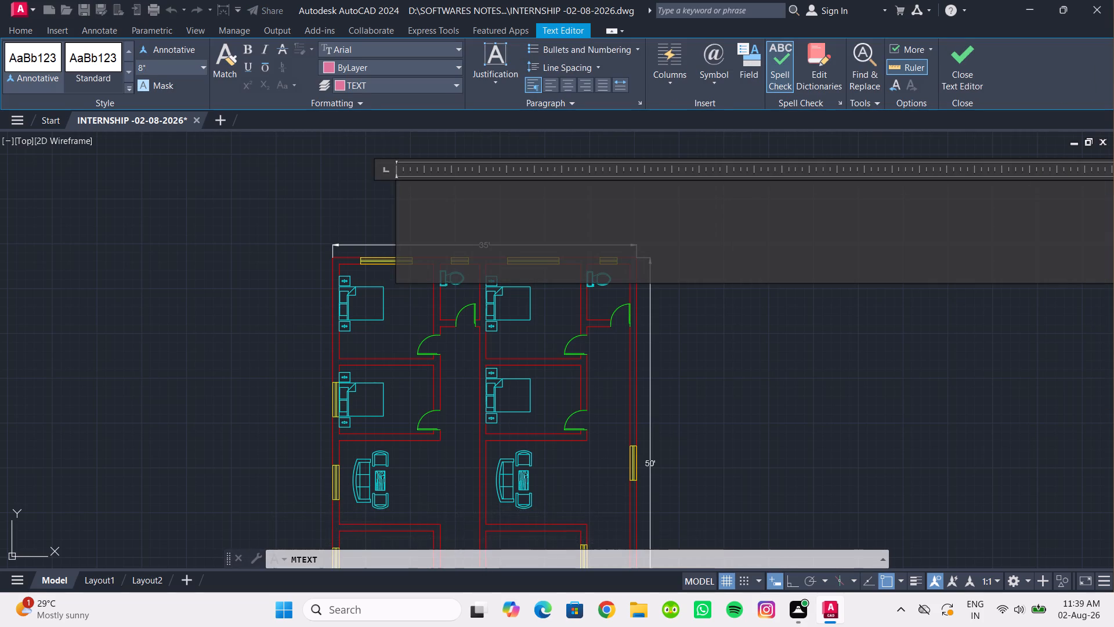
type("east")
key("BackSpace")
key("BackSpace")
key("BackSpace")
key("BackSpace")
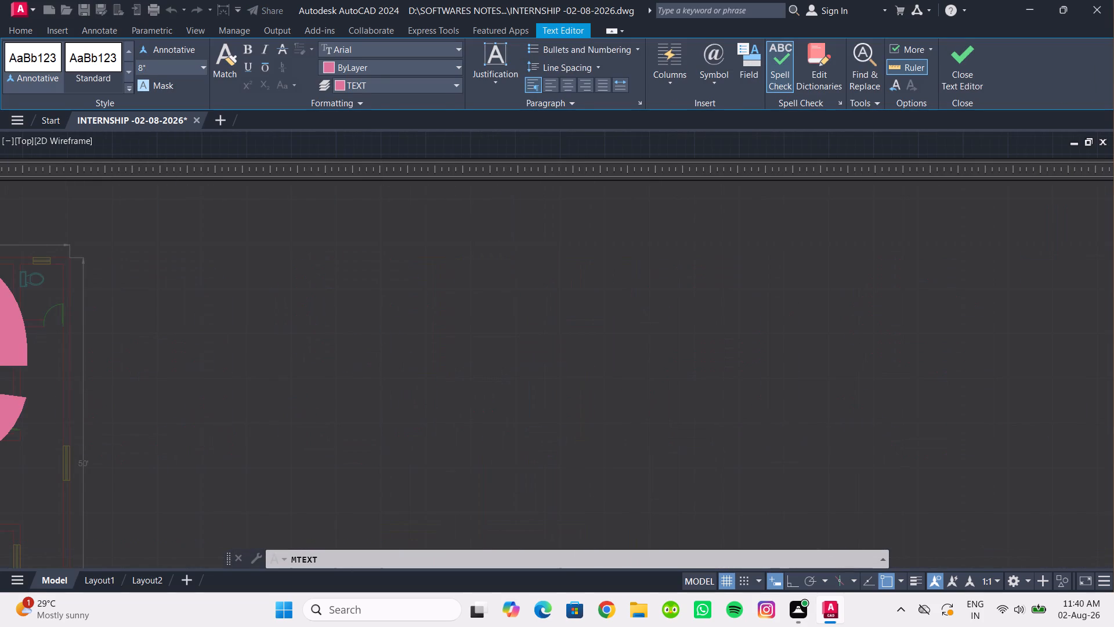
type("EA")
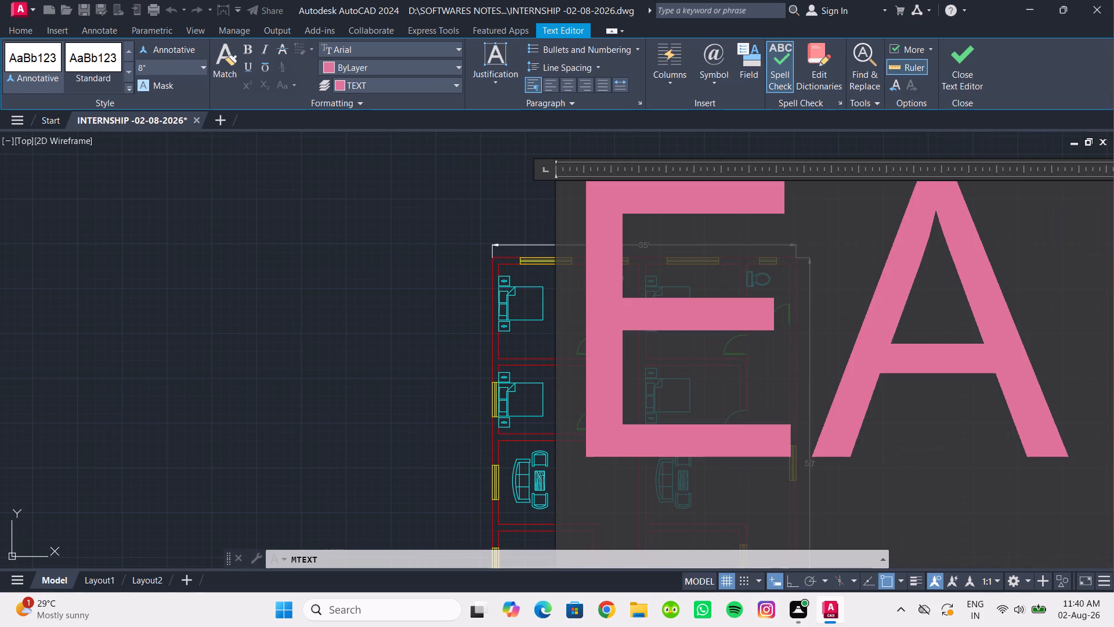
type("ST FACING")
key("space")
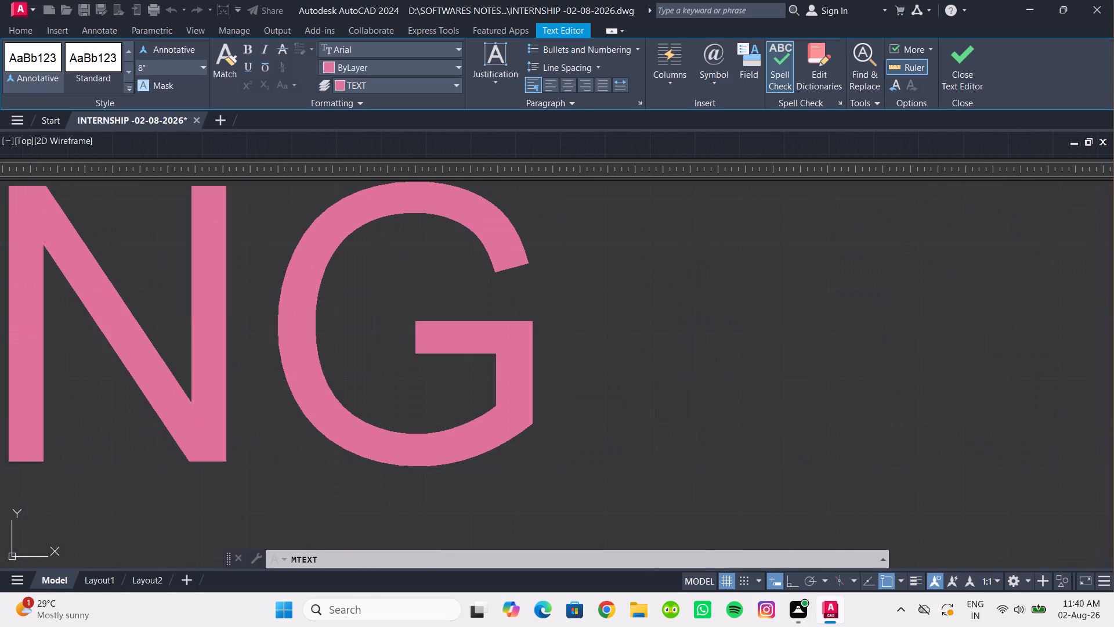
type("HOUSE")
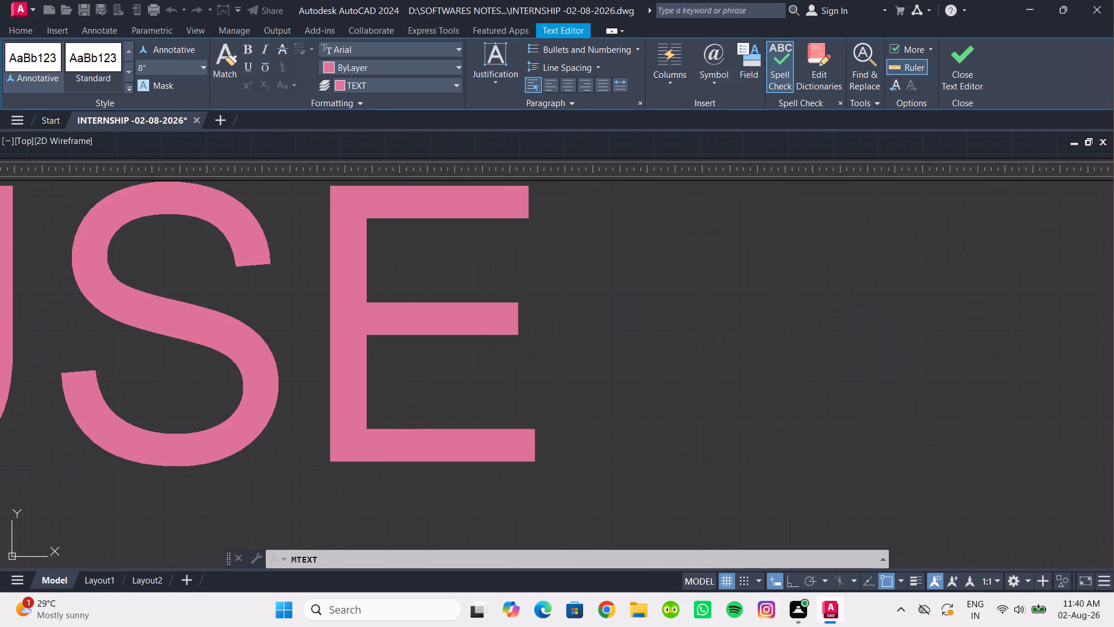
scroll(142, 120, "down", 1)
scroll(425, 258, "down", 6)
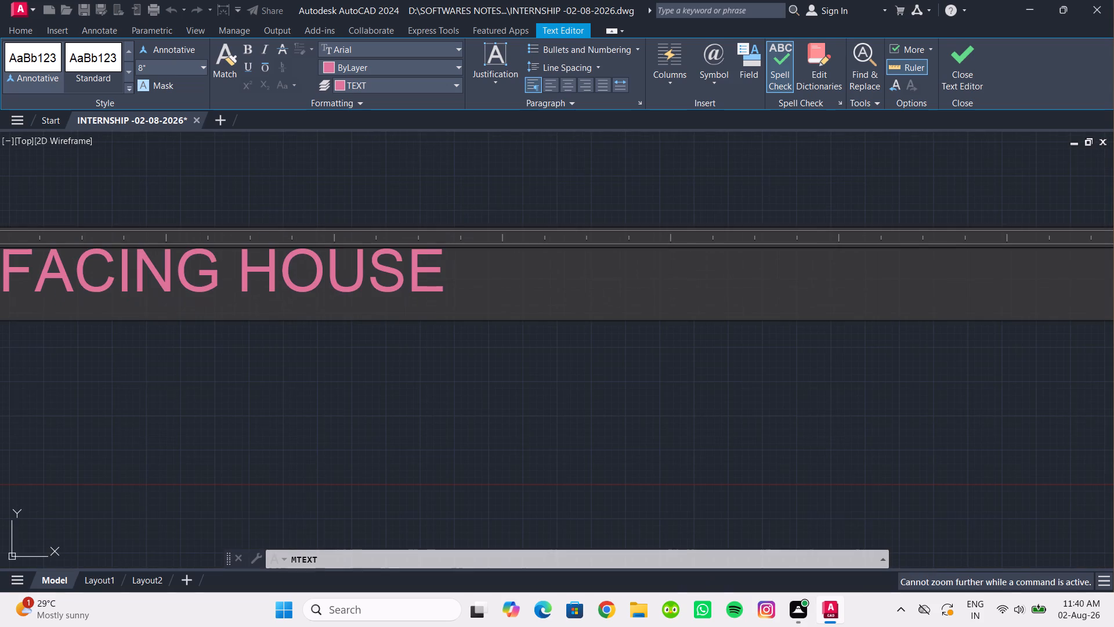
scroll(436, 323, "down", 3)
left_click(420, 368)
Move the EAST FACING HOUSE title down to just above the 35' dimension, roughly centred over the plan.
scroll(411, 367, "down", 3)
middle_click_drag(410, 367, 502, 340)
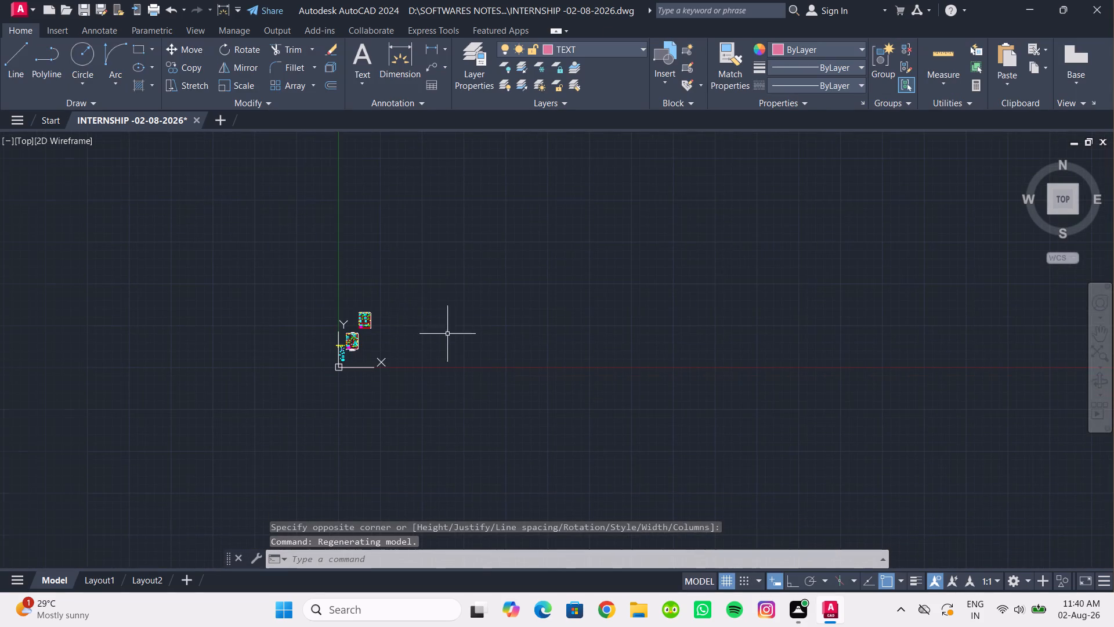
scroll(346, 312, "up", 4)
scroll(451, 291, "up", 4)
left_click(494, 333)
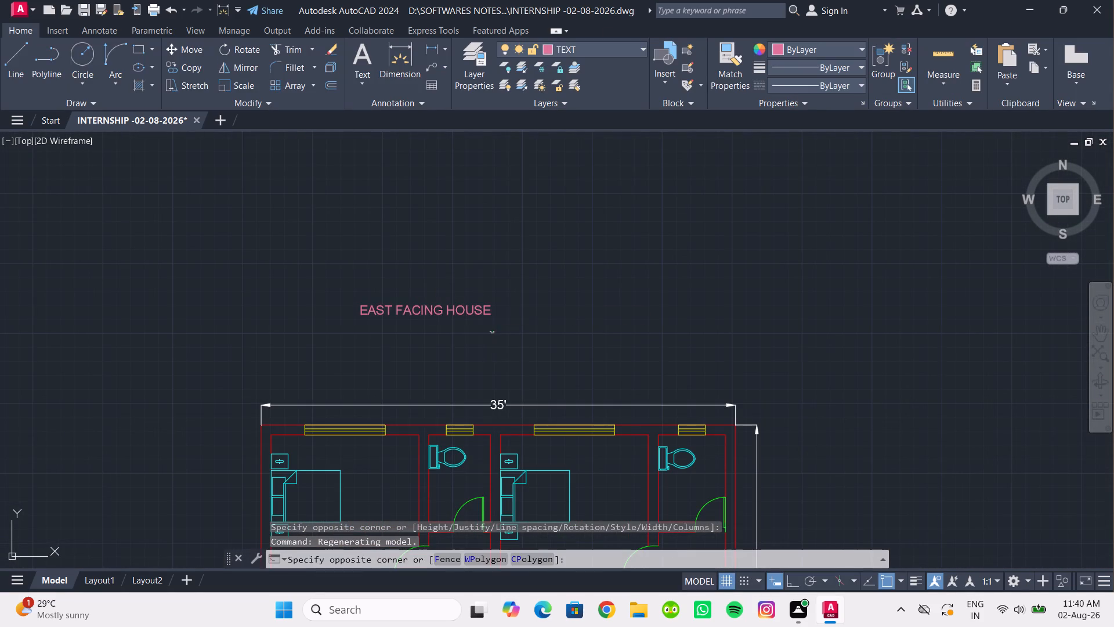
left_click(365, 269)
left_click(188, 53)
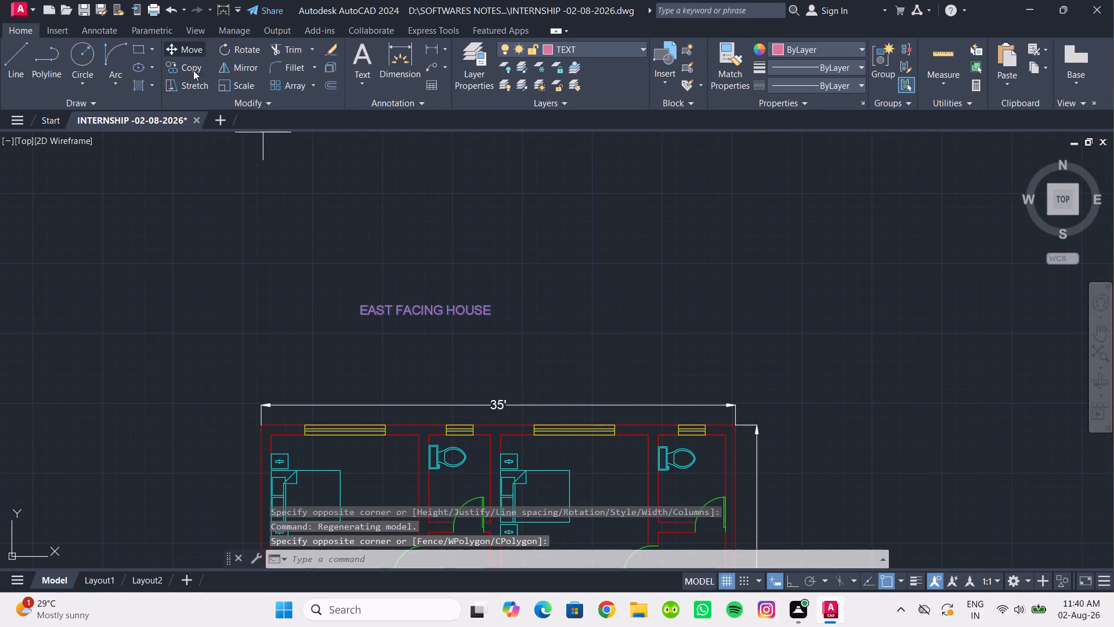
left_click(433, 294)
middle_click_drag(499, 351, 460, 266)
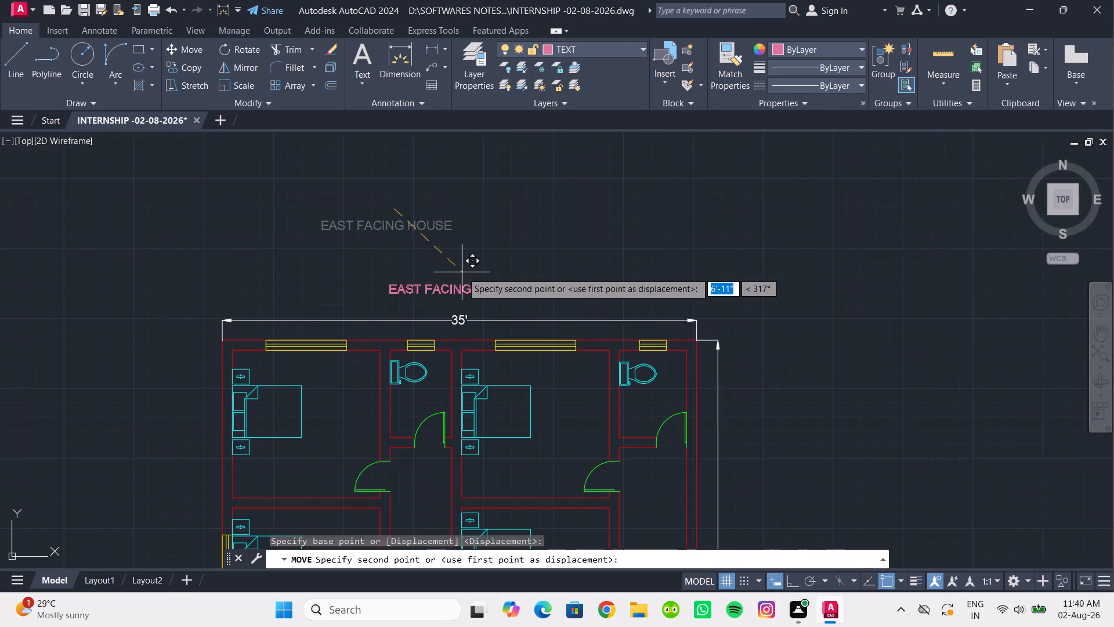
scroll(462, 272, "up", 2)
middle_click_drag(462, 272, 465, 265)
left_click(486, 293)
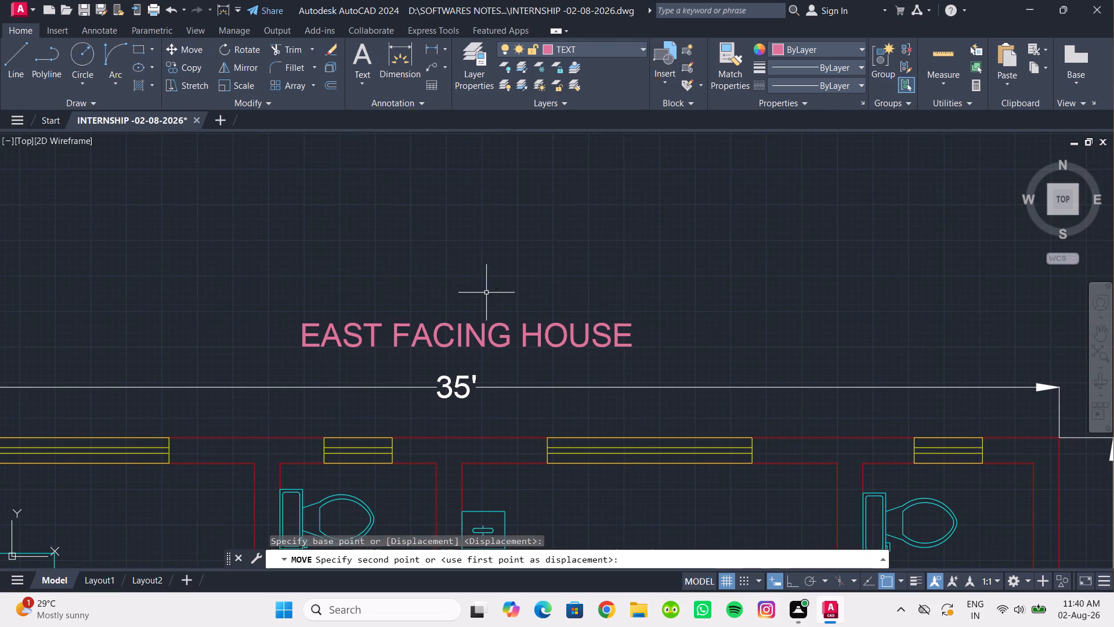
Change the EAST FACING HOUSE title of the two-unit plan to the DIMENSIONS layer.
scroll(499, 278, "down", 2)
middle_click_drag(498, 277, 658, 189)
scroll(675, 168, "down", 4)
middle_click_drag(384, 316, 407, 230)
scroll(525, 266, "up", 3)
middle_click_drag(501, 258, 457, 246)
scroll(457, 246, "down", 1)
middle_click_drag(457, 246, 411, 330)
middle_click_drag(423, 303, 263, 445)
scroll(468, 193, "up", 2)
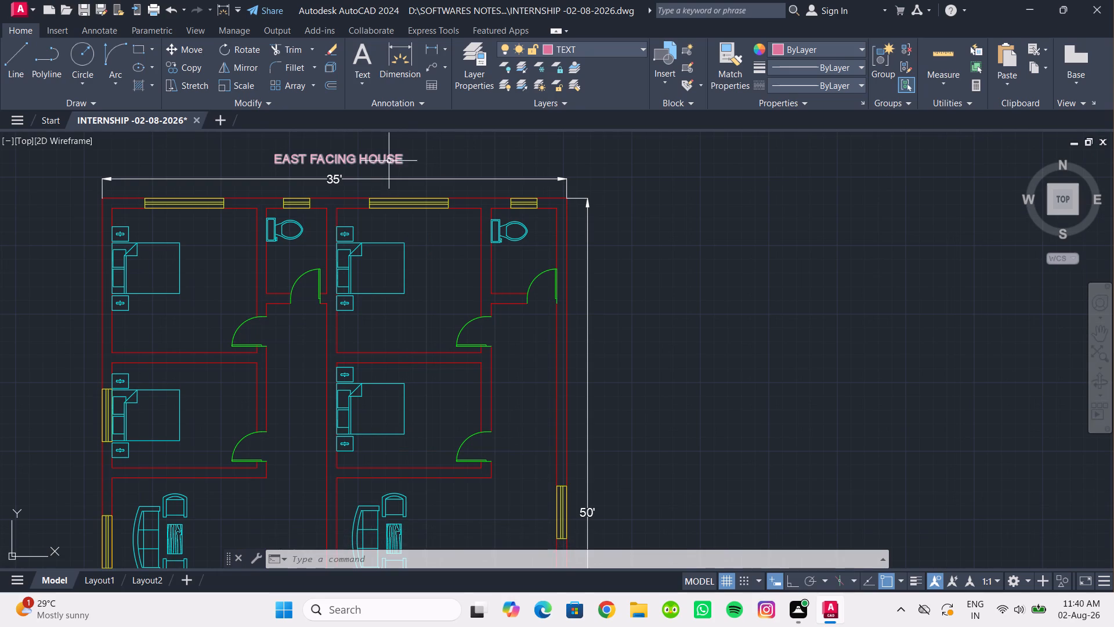
left_click(389, 161)
left_click(590, 47)
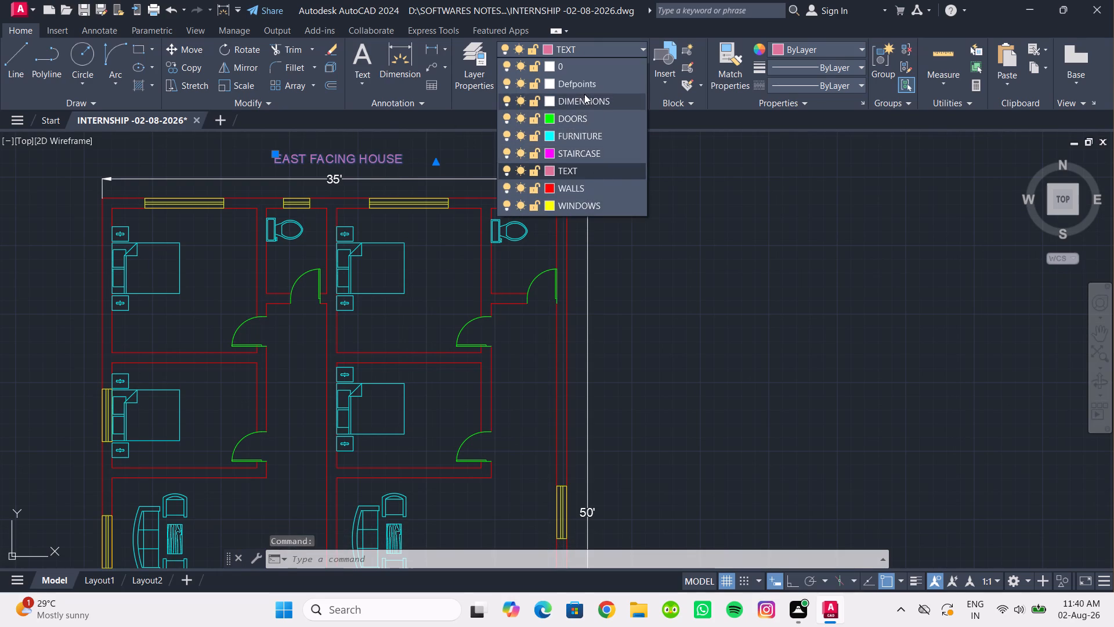
left_click(584, 94)
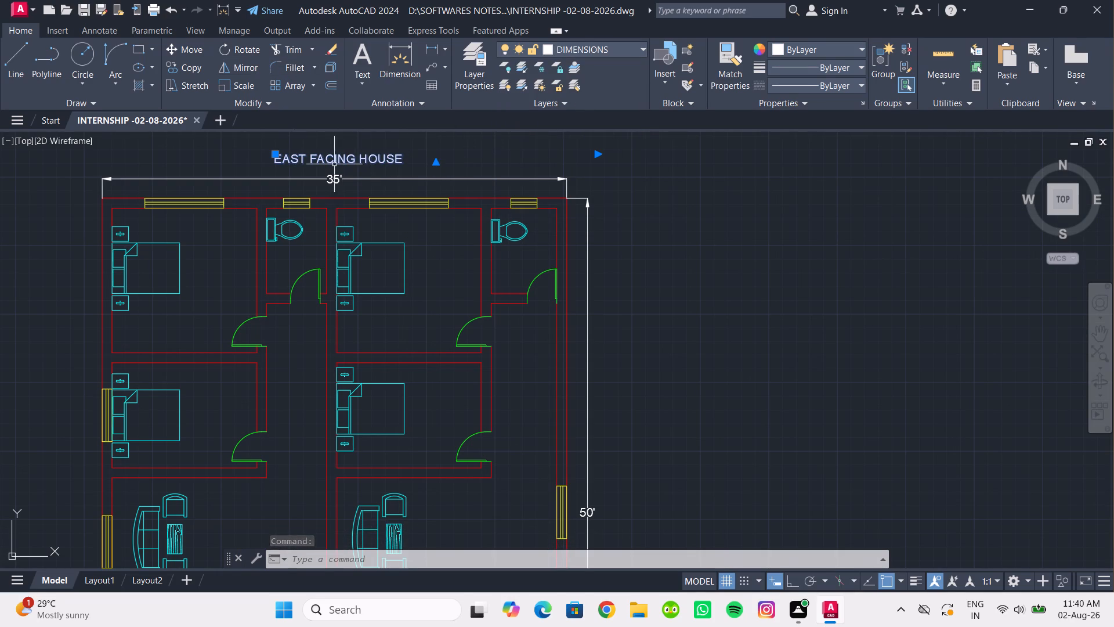
Set the title's text height to 10" and make it bold and underlined.
double_click(343, 162)
left_click(421, 154)
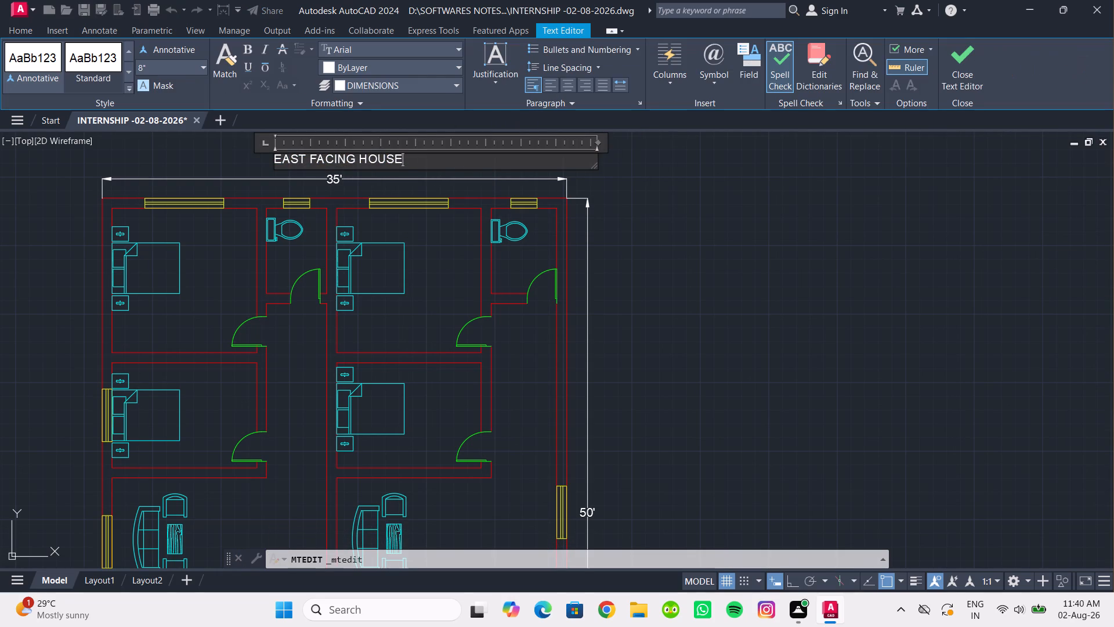
left_click_drag(418, 158, 211, 154)
left_click(161, 69)
type("10\"")
key("Return")
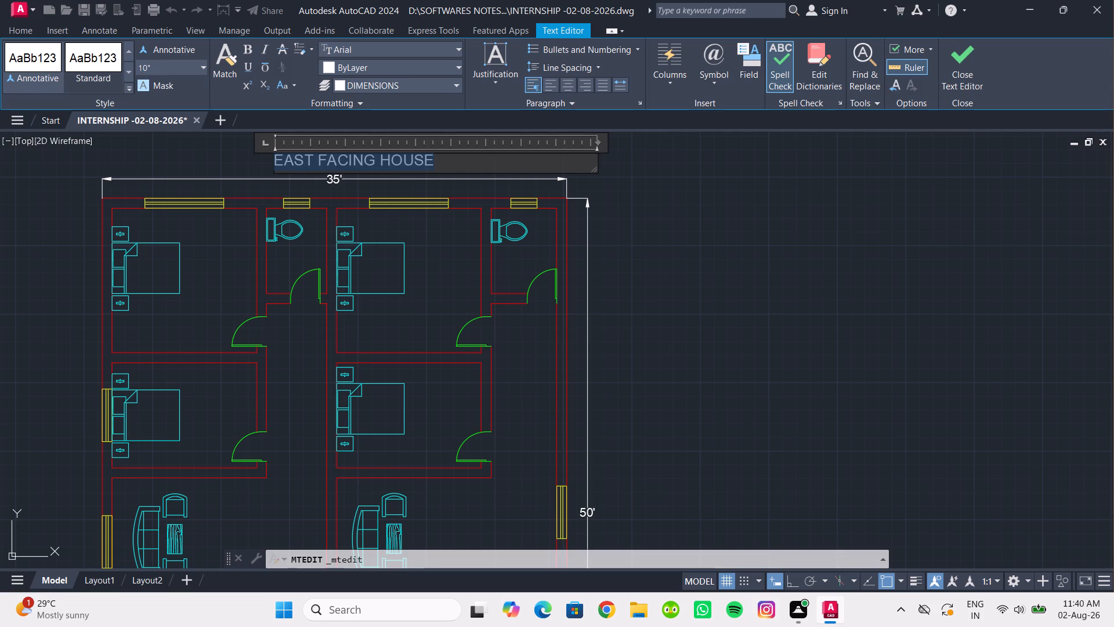
left_click(245, 48)
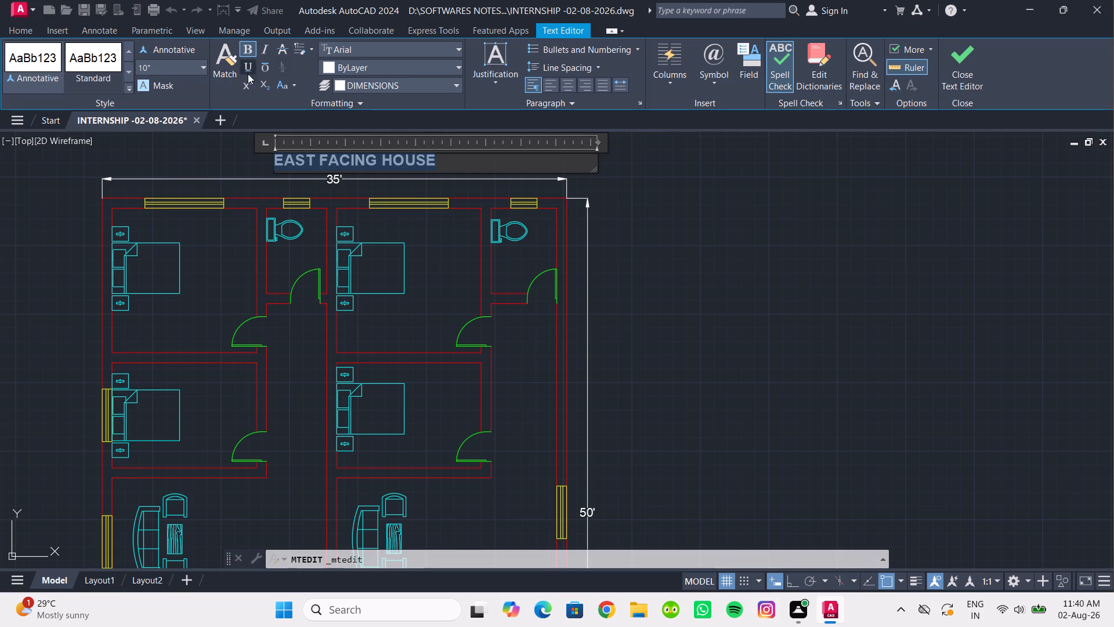
left_click(248, 73)
left_click(218, 153)
Examine the two-unit plan alongside the annotated ground floor plan below it, checking which annotations are still needed.
scroll(230, 178, "down", 2)
middle_click_drag(231, 181, 226, 161)
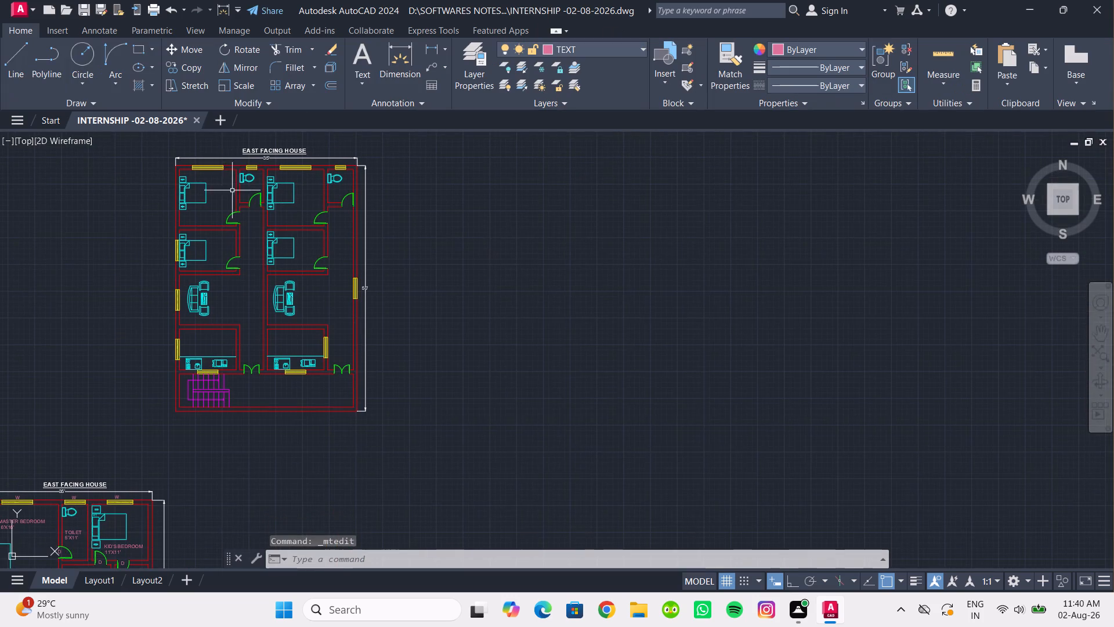
middle_click_drag(254, 263, 314, 253)
middle_click_drag(308, 276, 305, 275)
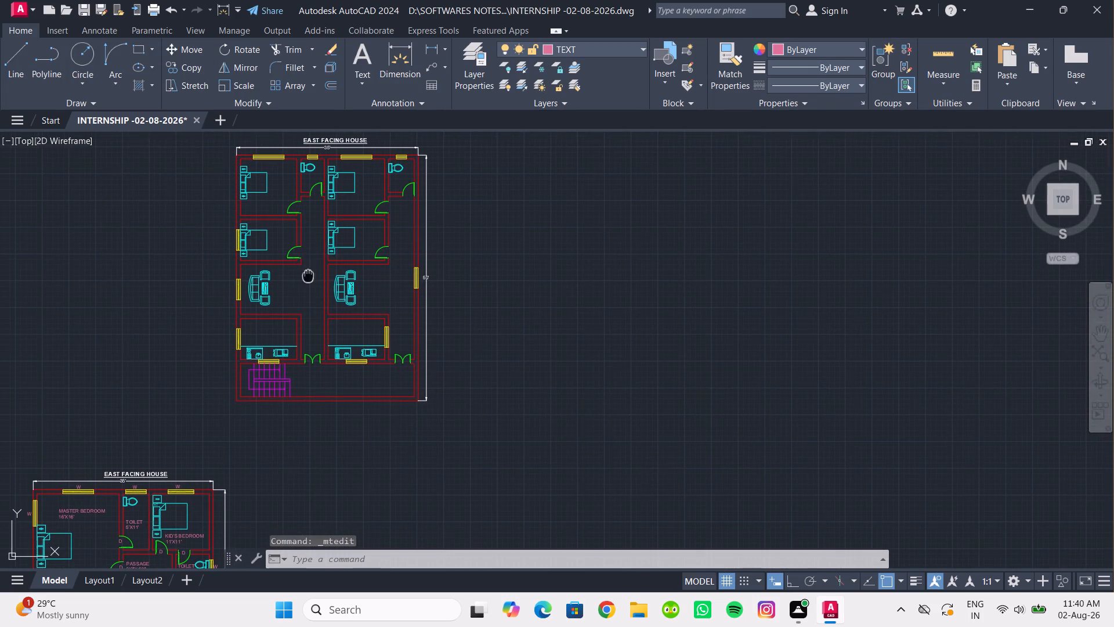
middle_click_drag(305, 275, 292, 218)
middle_click_drag(272, 331, 286, 197)
middle_click_drag(318, 250, 298, 203)
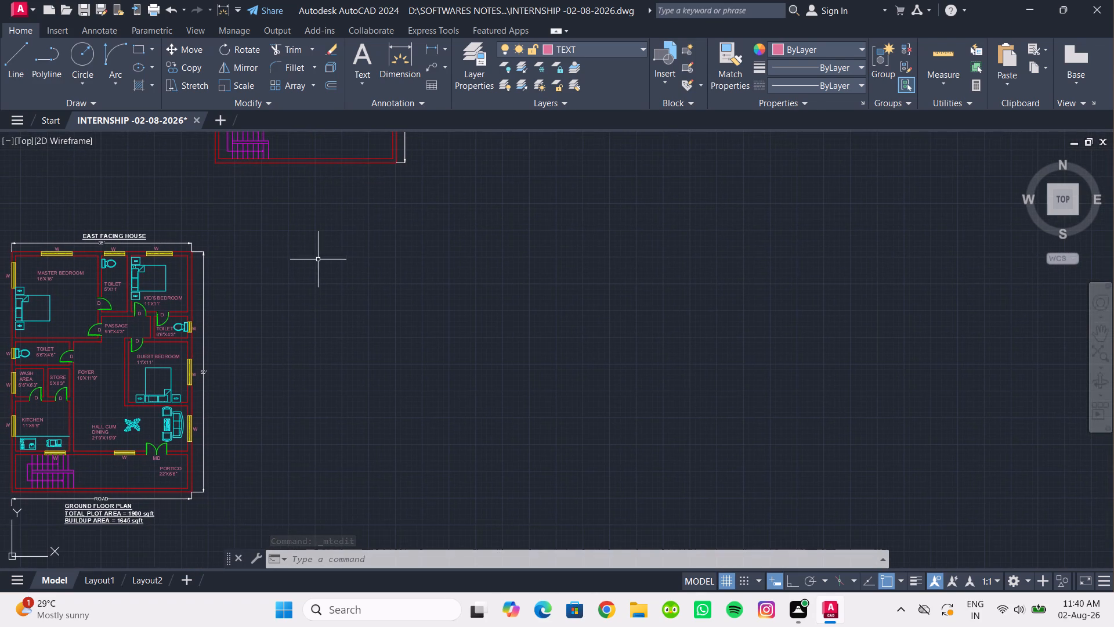
middle_click_drag(310, 278, 296, 235)
middle_click_drag(309, 239, 330, 291)
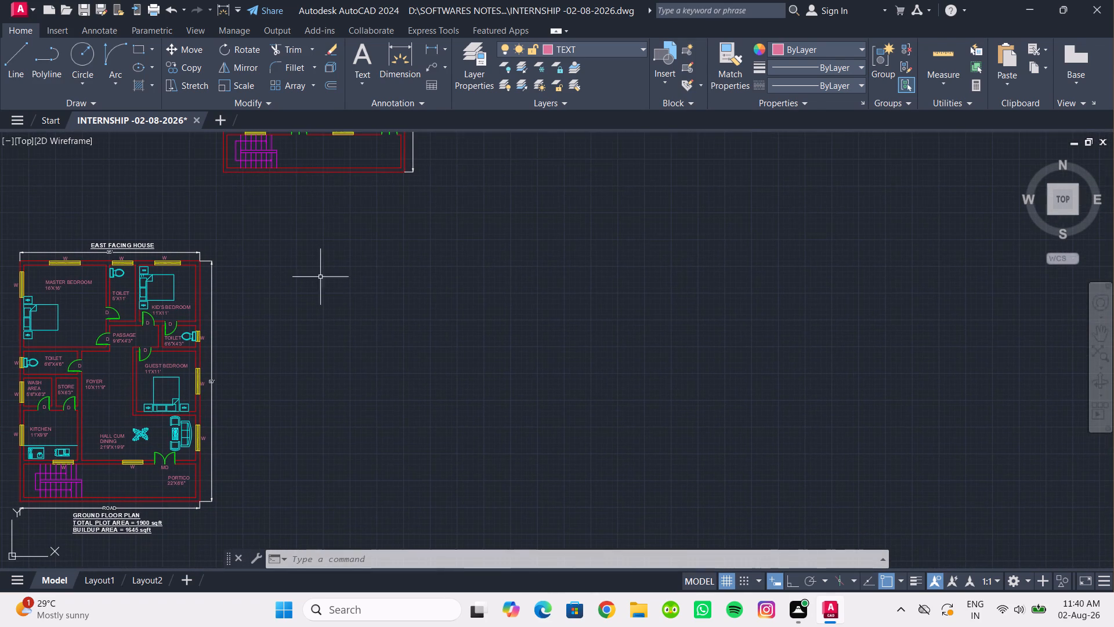
middle_click_drag(321, 266, 390, 366)
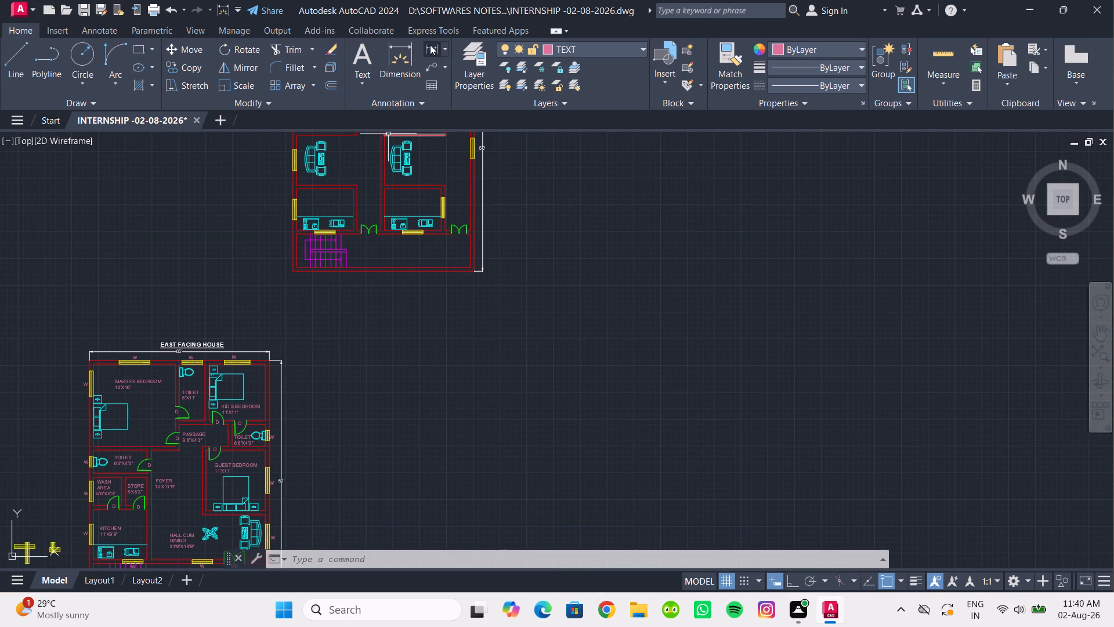
With Ortho on, add a horizontal linear dimension about 1'-7" below the two-unit plan's bottom wall, spanning its full width.
left_click(430, 45)
scroll(305, 275, "up", 1)
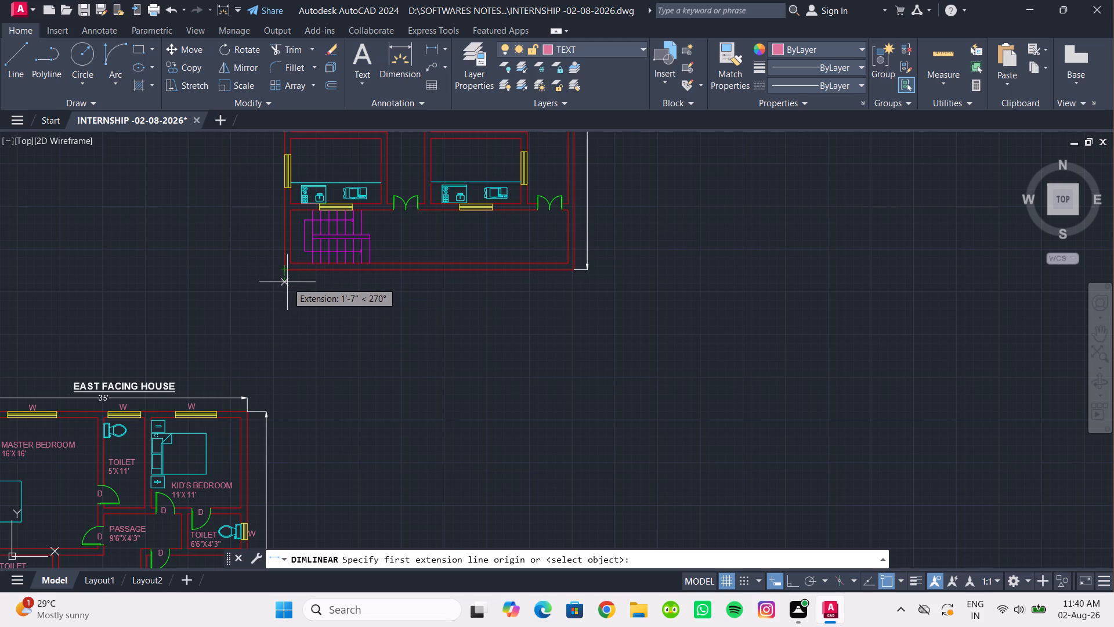
left_click(287, 282)
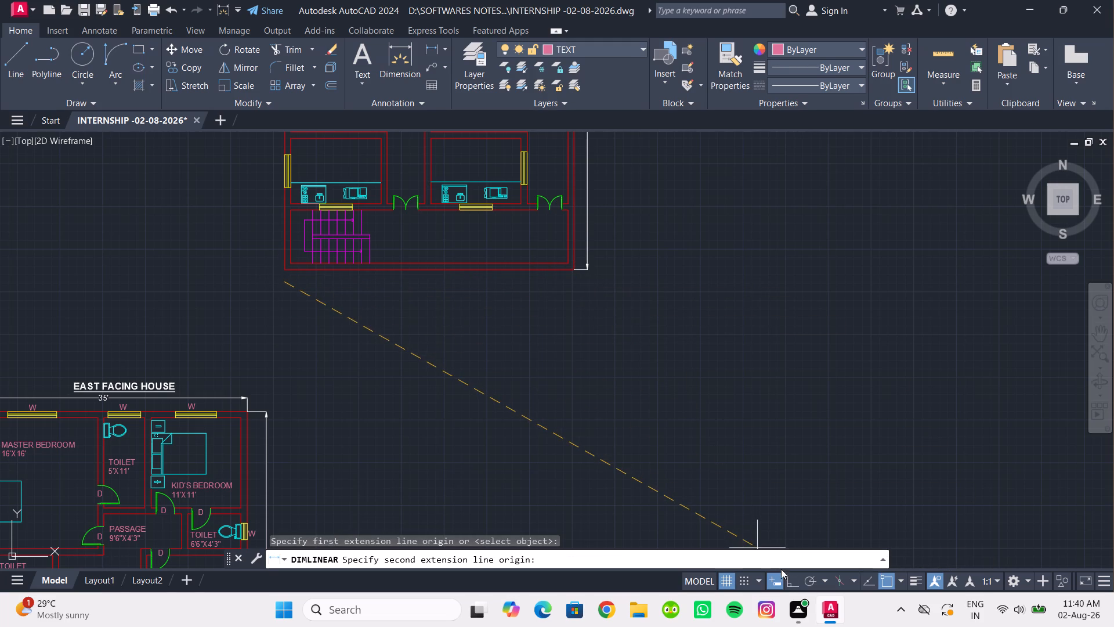
left_click(790, 581)
scroll(607, 298, "up", 2)
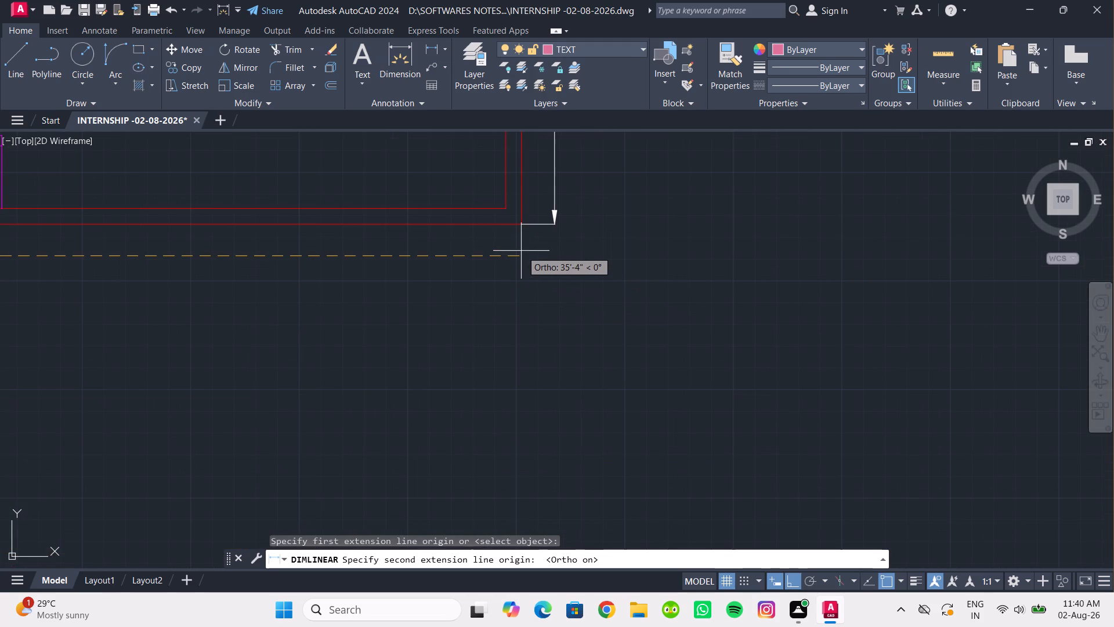
left_click(523, 259)
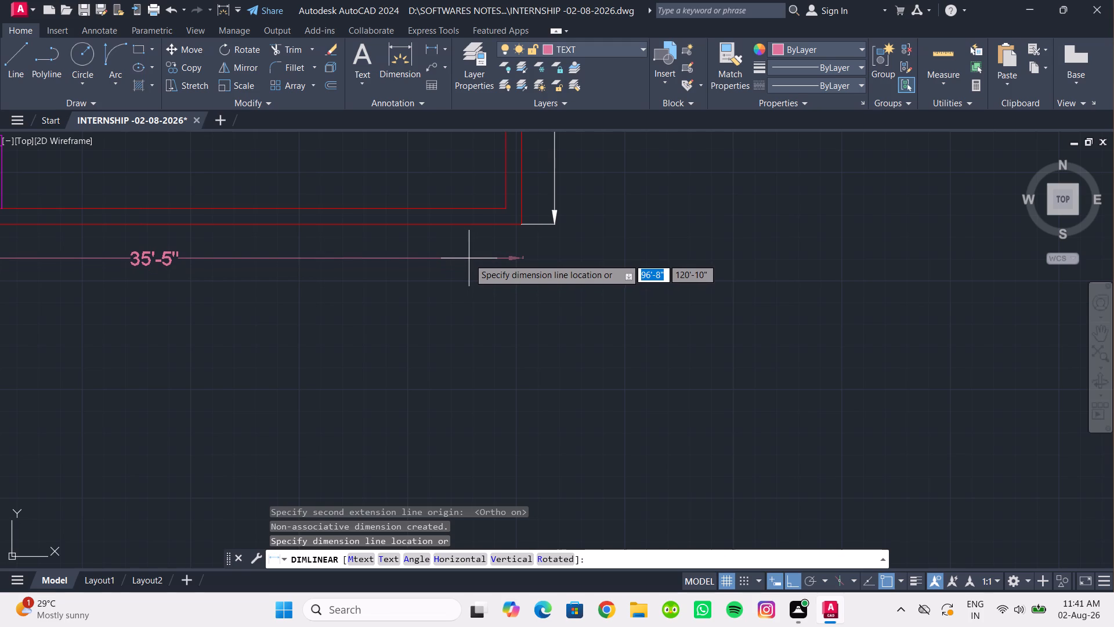
left_click(468, 256)
Override the text of the dimension below the bottom wall with ROAD.
middle_click_drag(311, 279, 541, 323)
double_click(377, 307)
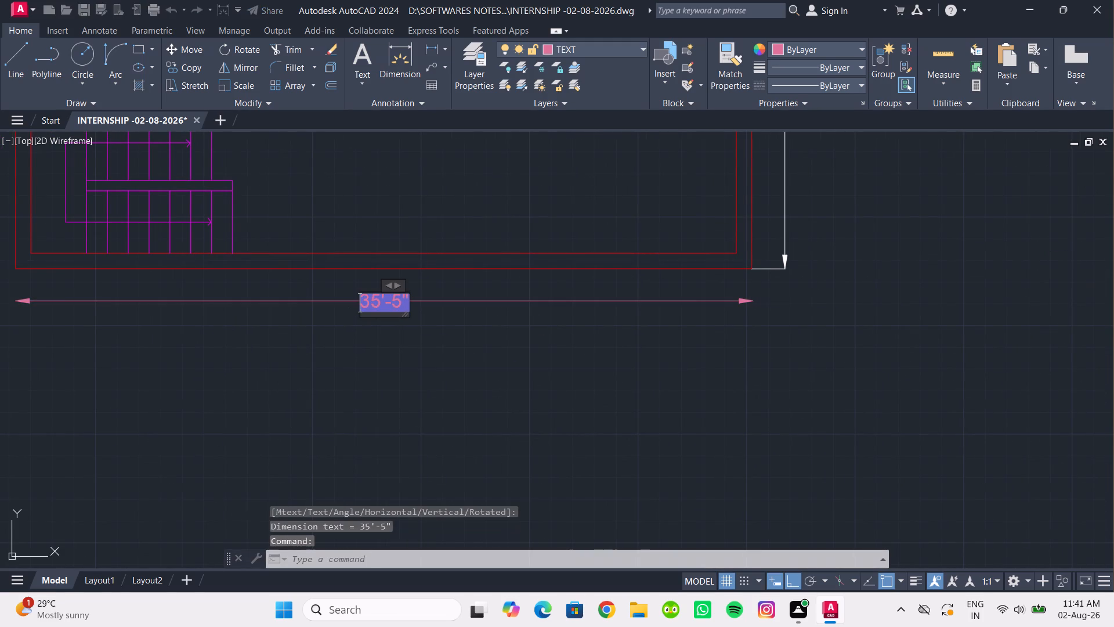
left_click(388, 307)
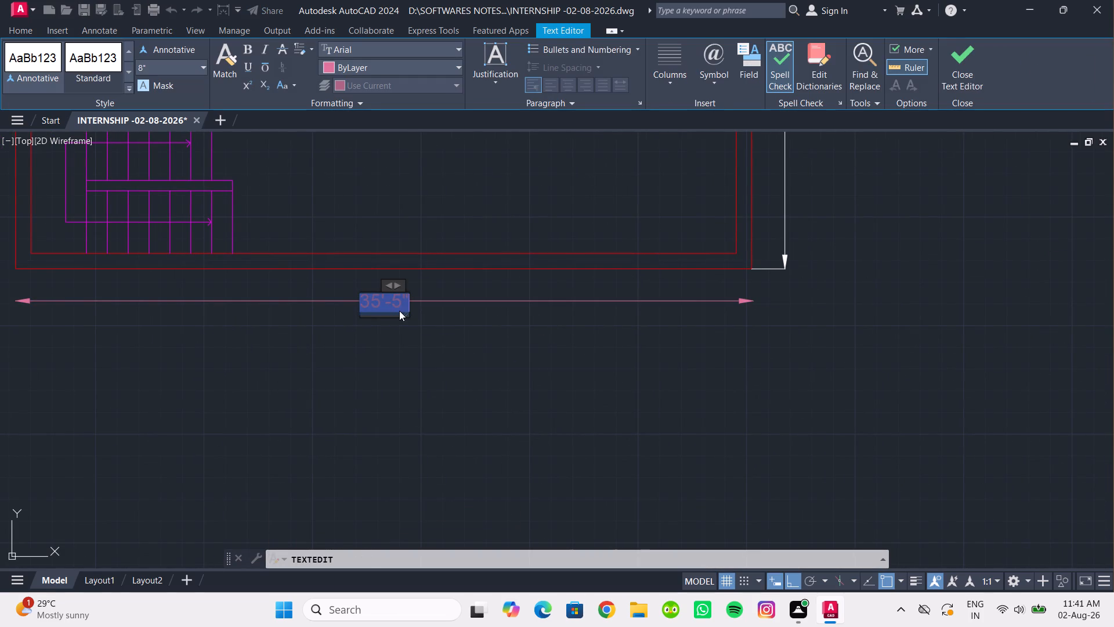
type("ROAD")
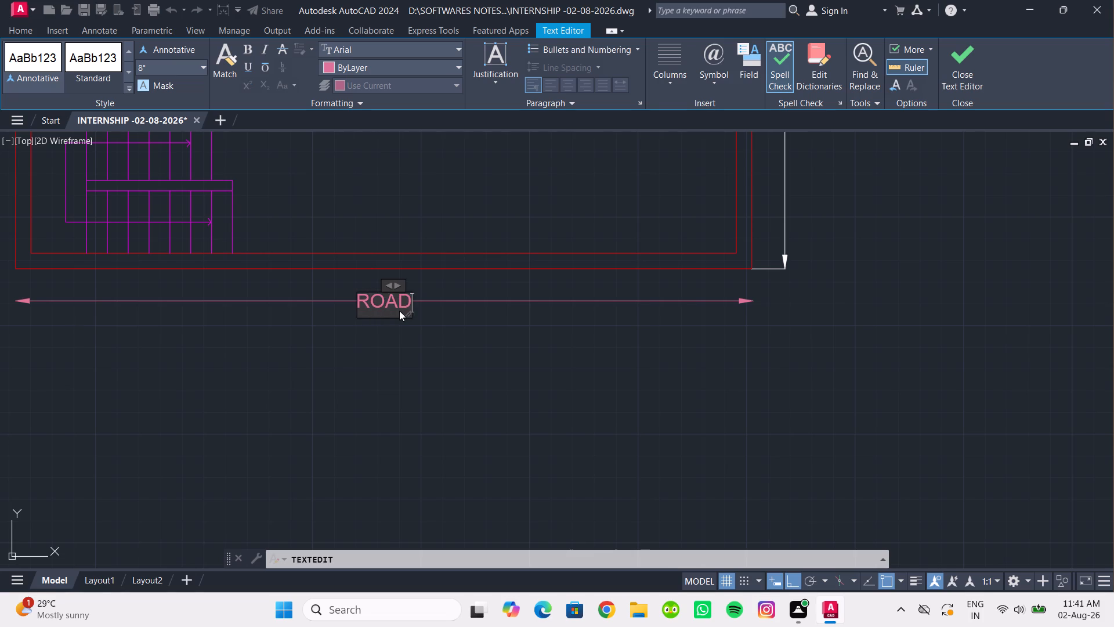
key("space")
key("BackSpace")
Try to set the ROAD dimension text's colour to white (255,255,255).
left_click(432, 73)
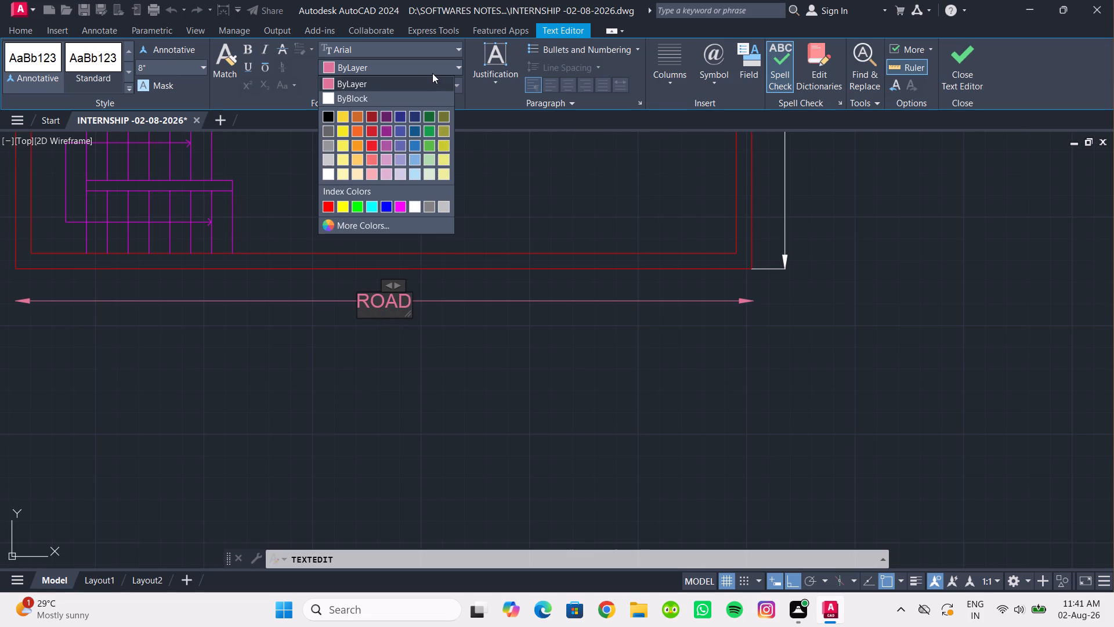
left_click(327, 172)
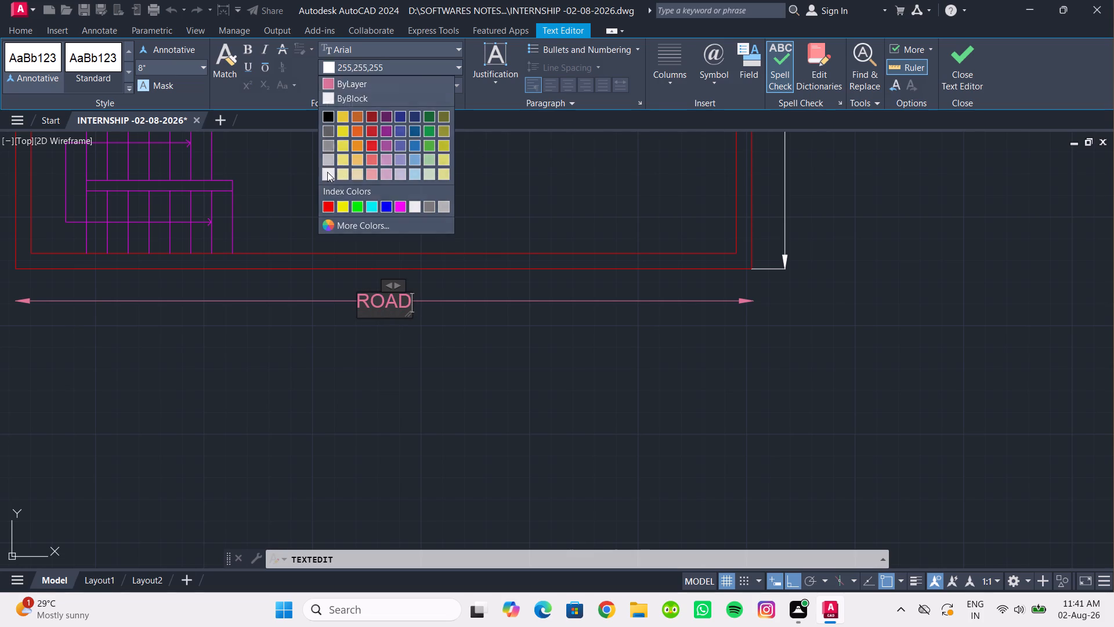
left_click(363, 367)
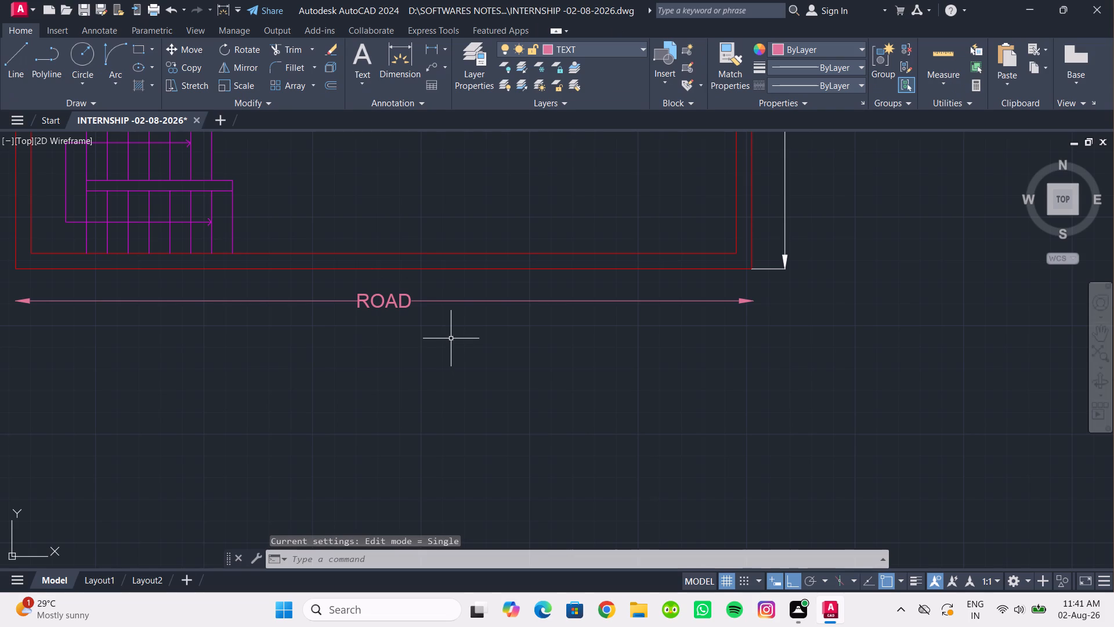
Move the ROAD dimension below the two-unit plan to the DIMENSIONS layer.
left_click_drag(549, 352, 489, 330)
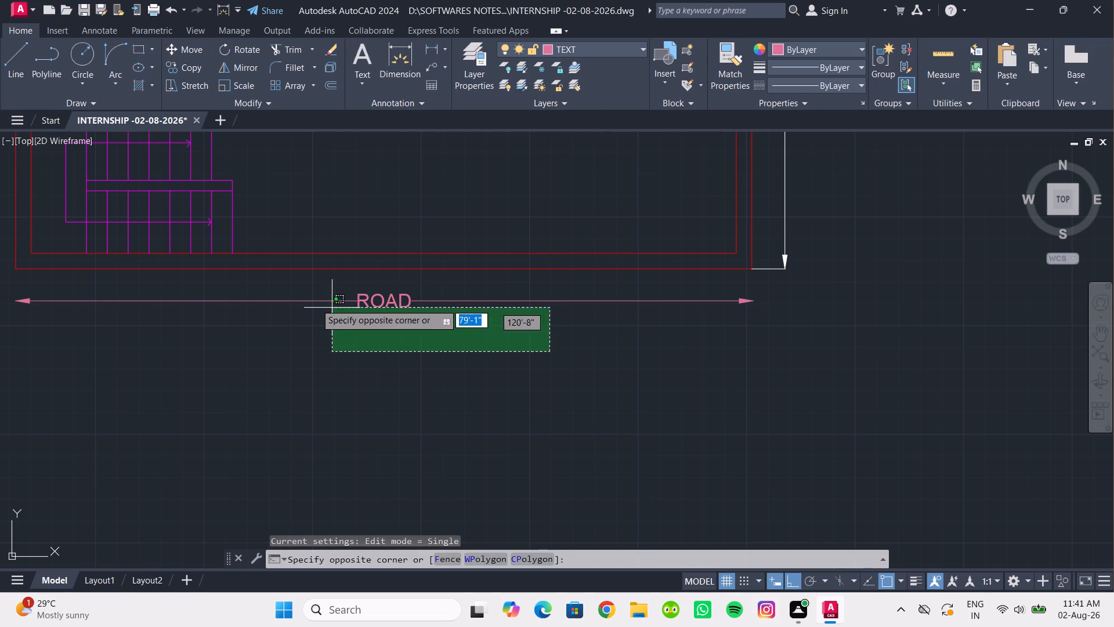
left_click(270, 287)
left_click(600, 46)
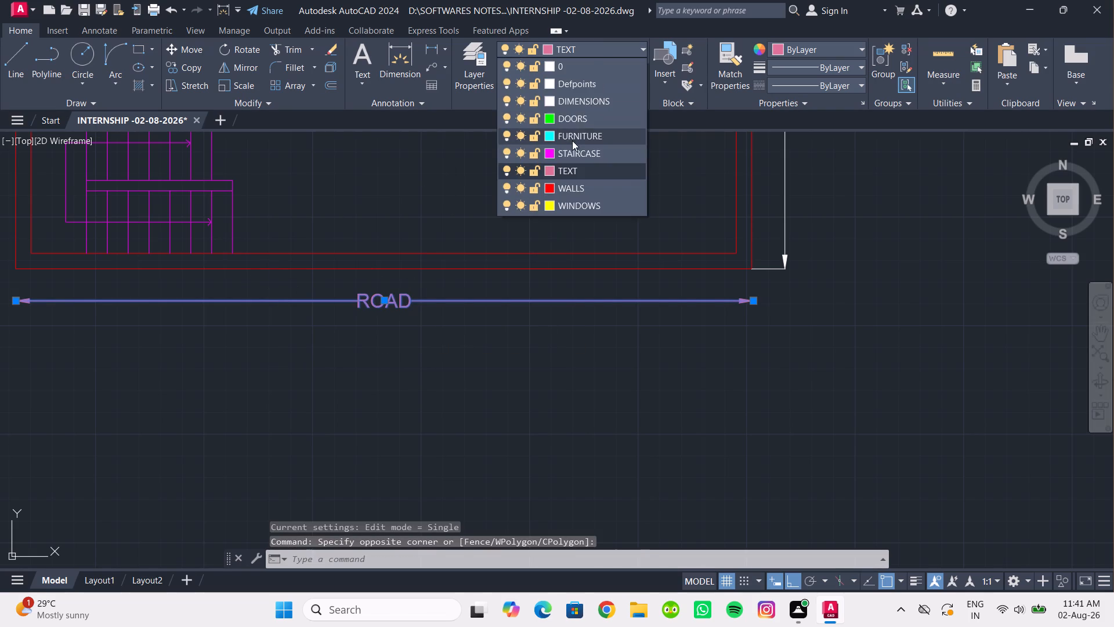
left_click(573, 105)
left_click(500, 356)
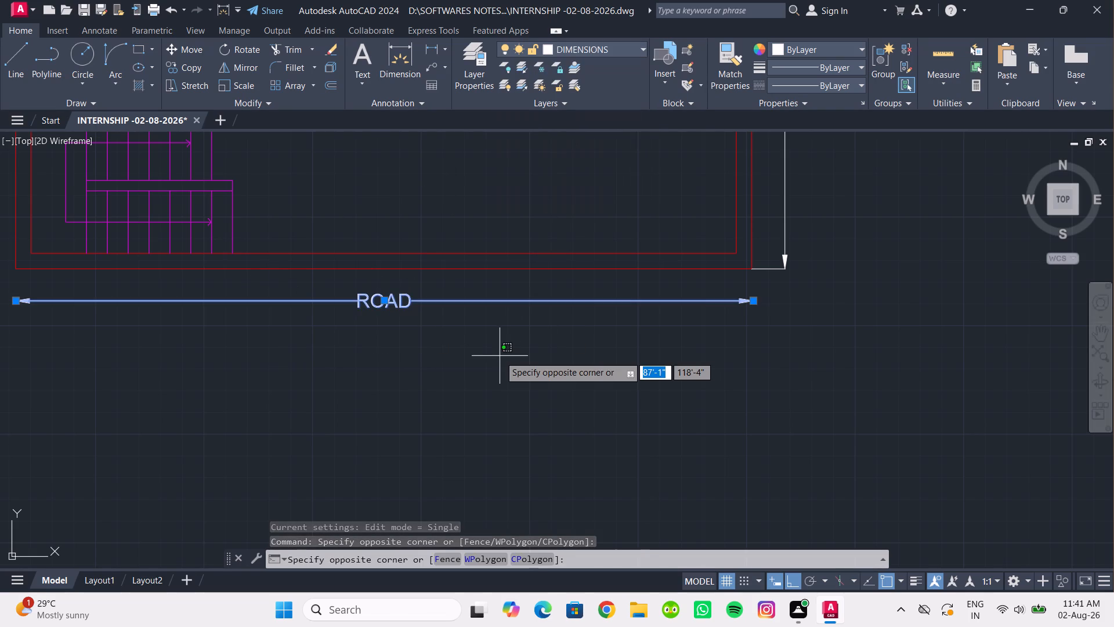
key("Escape")
key("Escape")
key("Escape")
With DIMENSIONS as the current layer, start a multiline text just below the ROAD dimension with a text height of 10".
scroll(500, 356, "down", 3)
middle_click_drag(500, 356, 512, 363)
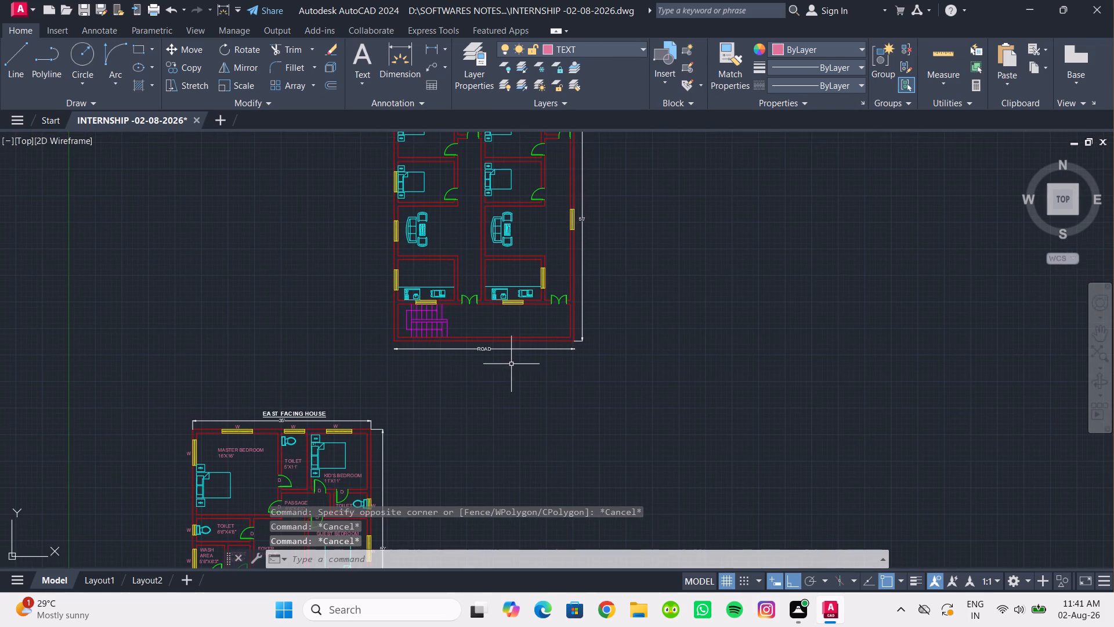
scroll(505, 368, "up", 1)
middle_click_drag(500, 367, 490, 366)
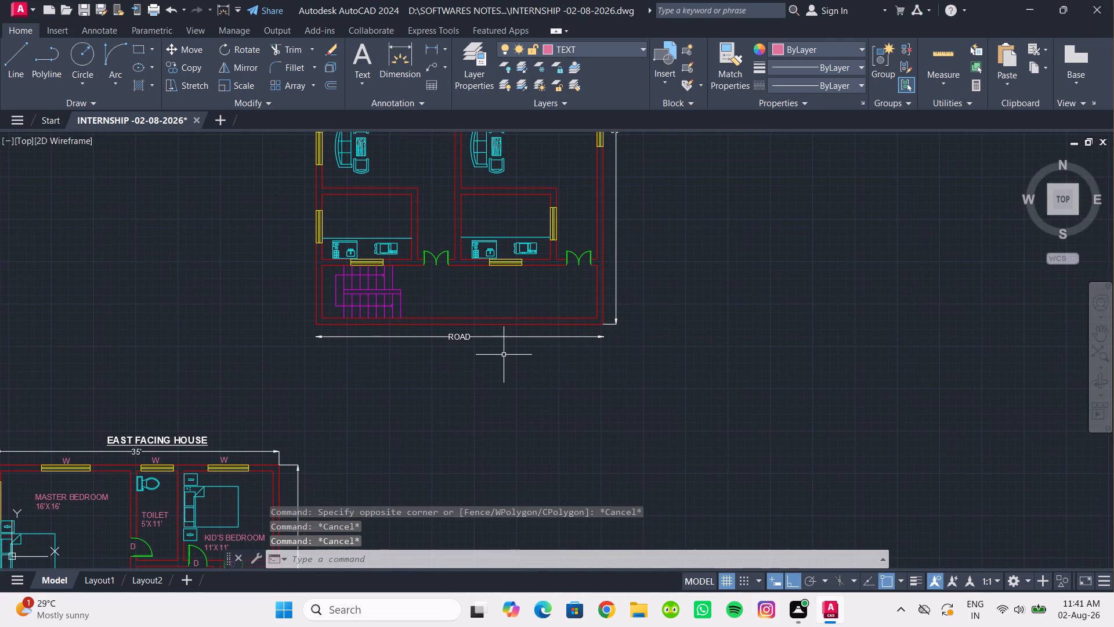
scroll(498, 357, "up", 1)
middle_click_drag(498, 357, 526, 382)
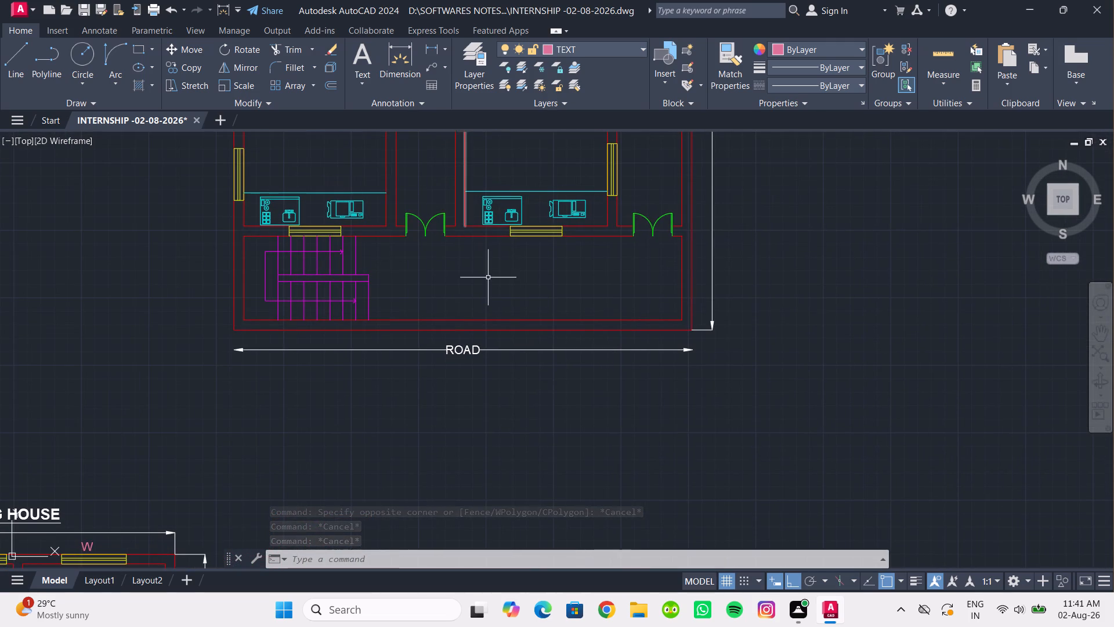
left_click(565, 49)
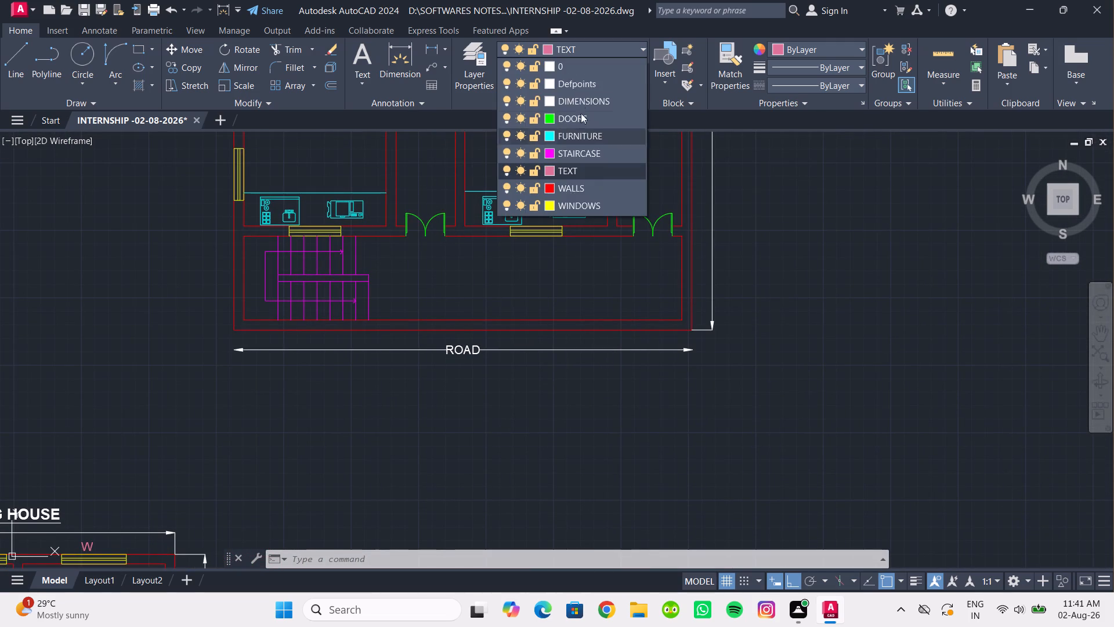
left_click(576, 102)
type("MTEXT")
key("Return")
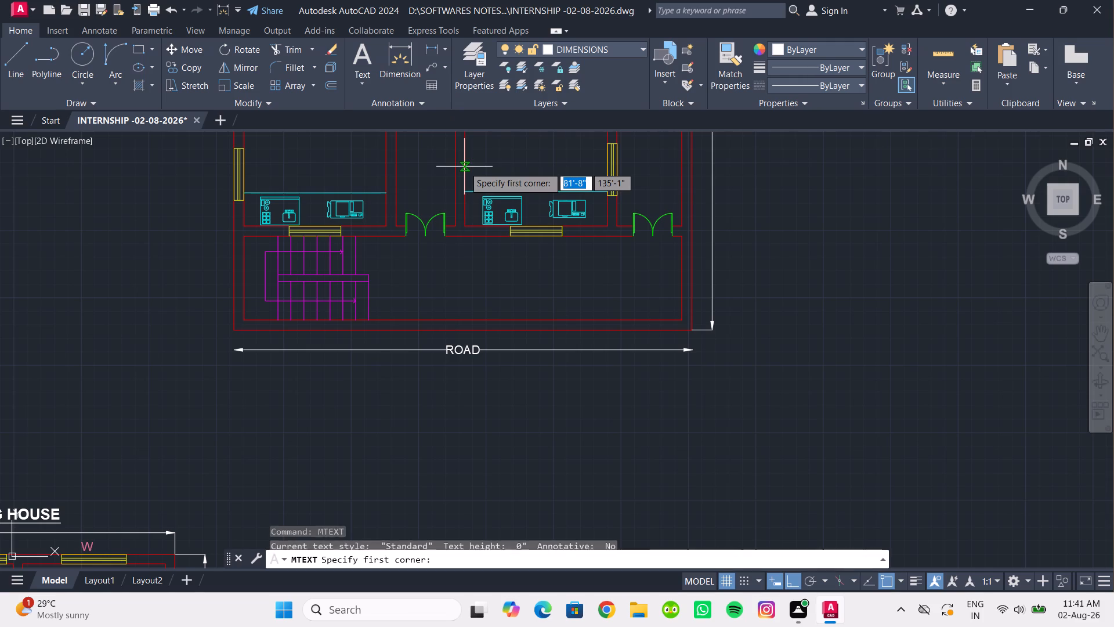
left_click(325, 365)
left_click(607, 471)
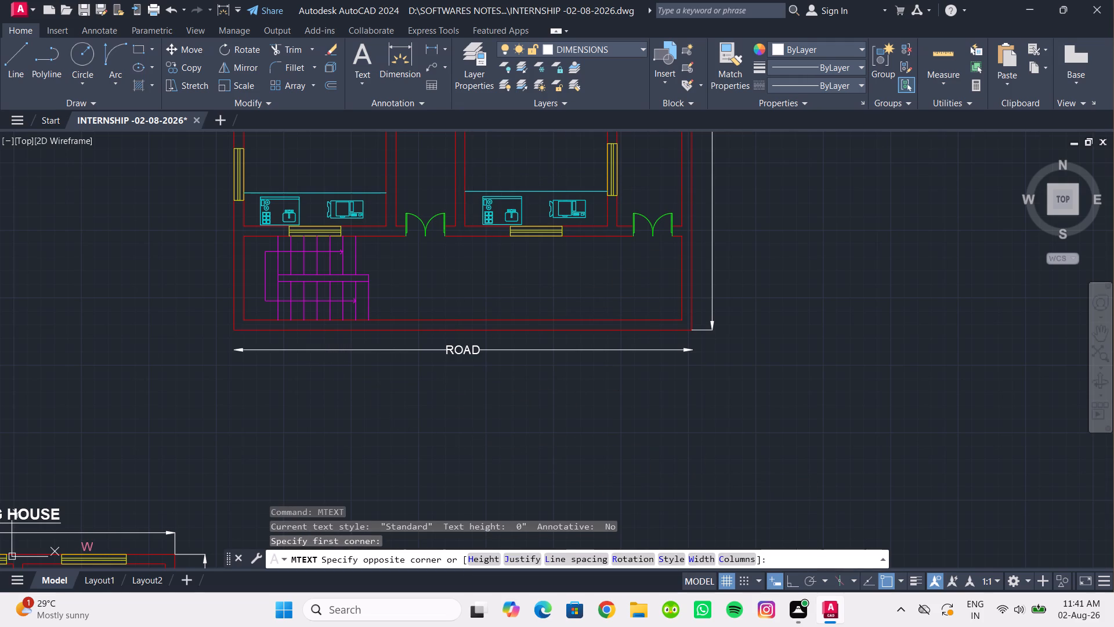
left_click(161, 67)
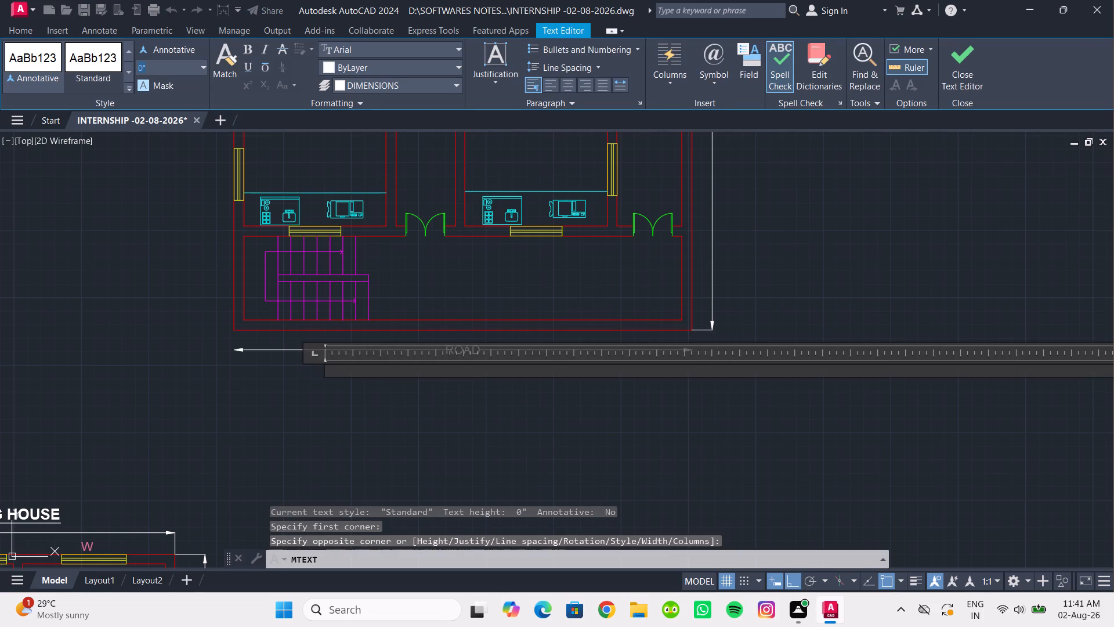
type("10'")
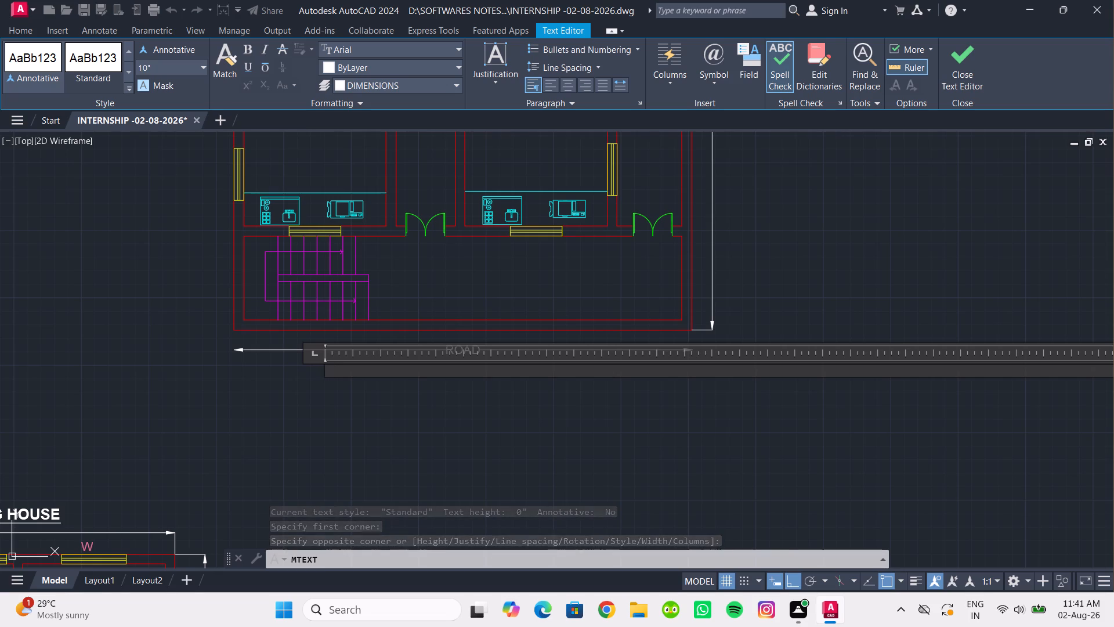
key("space")
key("Return")
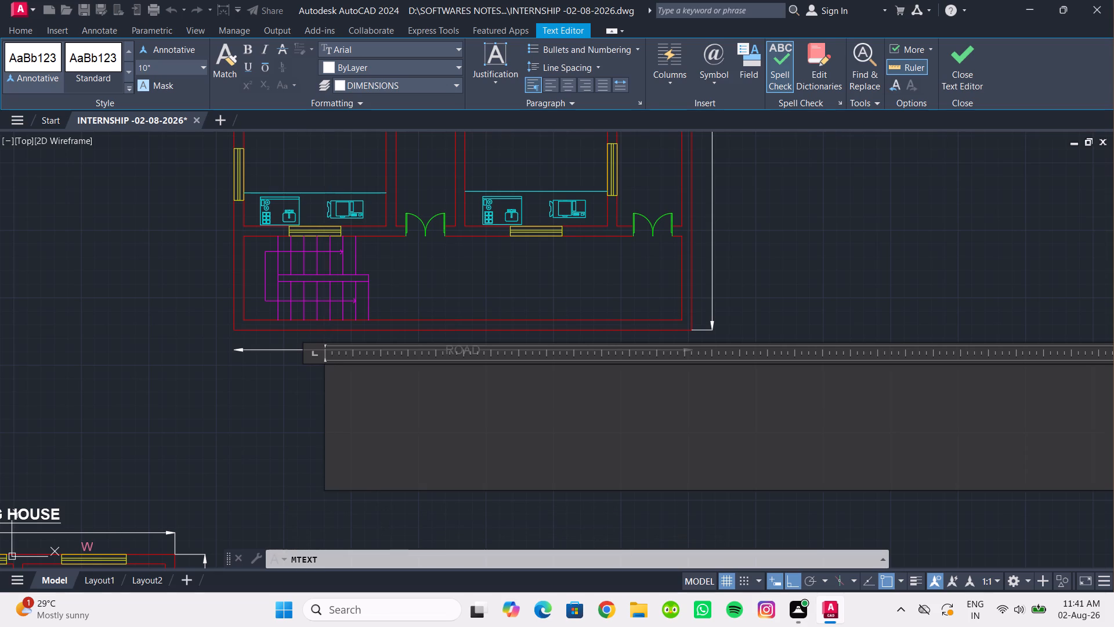
Enter FIRST FLOOR PLAN as the first line of the multiline text.
scroll(399, 248, "down", 3)
key("f")
type("IRST FLOOR -")
key("BackSpace")
type("PLAN")
key("Return")
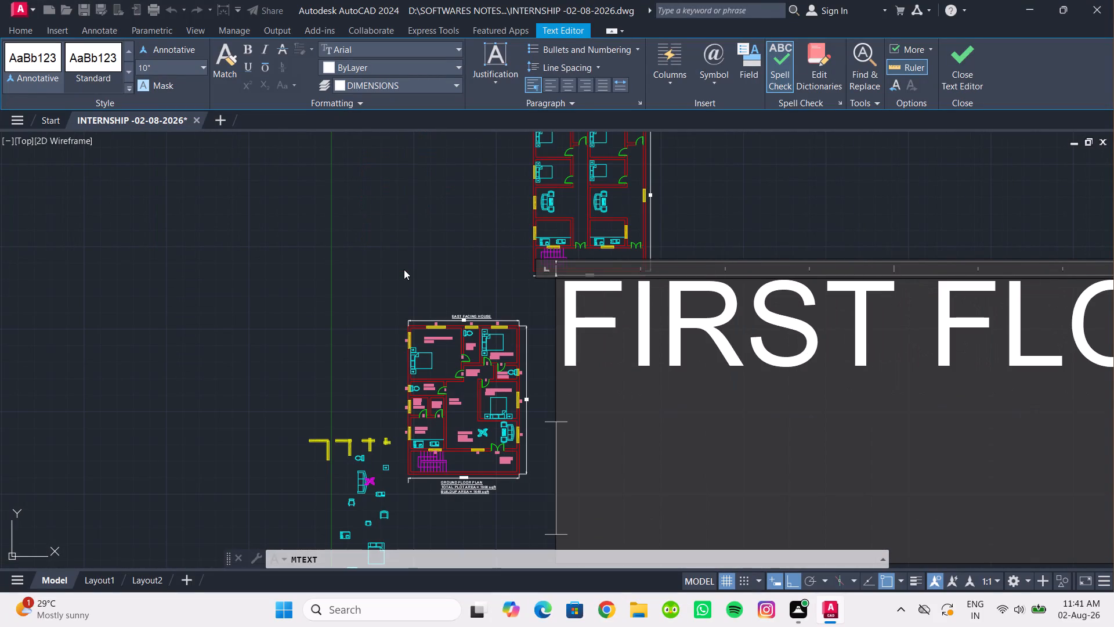
Enter TOTAL PLOT AREA = 1900 sqft as the second line of the text.
type("TOATL")
key("BackSpace")
key("BackSpace")
key("BackSpace")
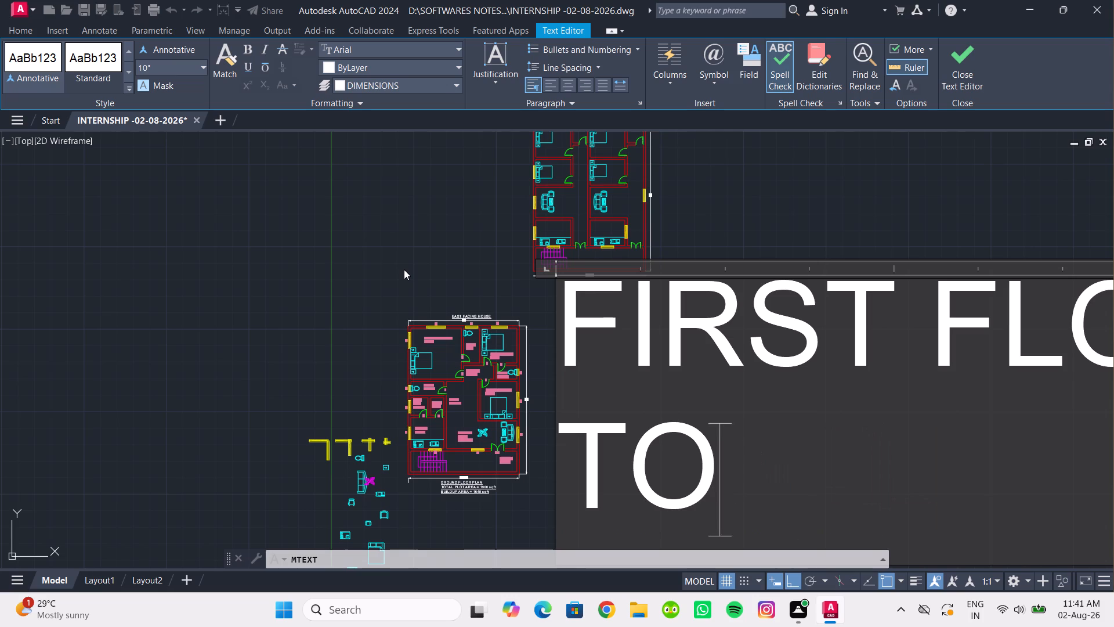
type("TAL")
key("space")
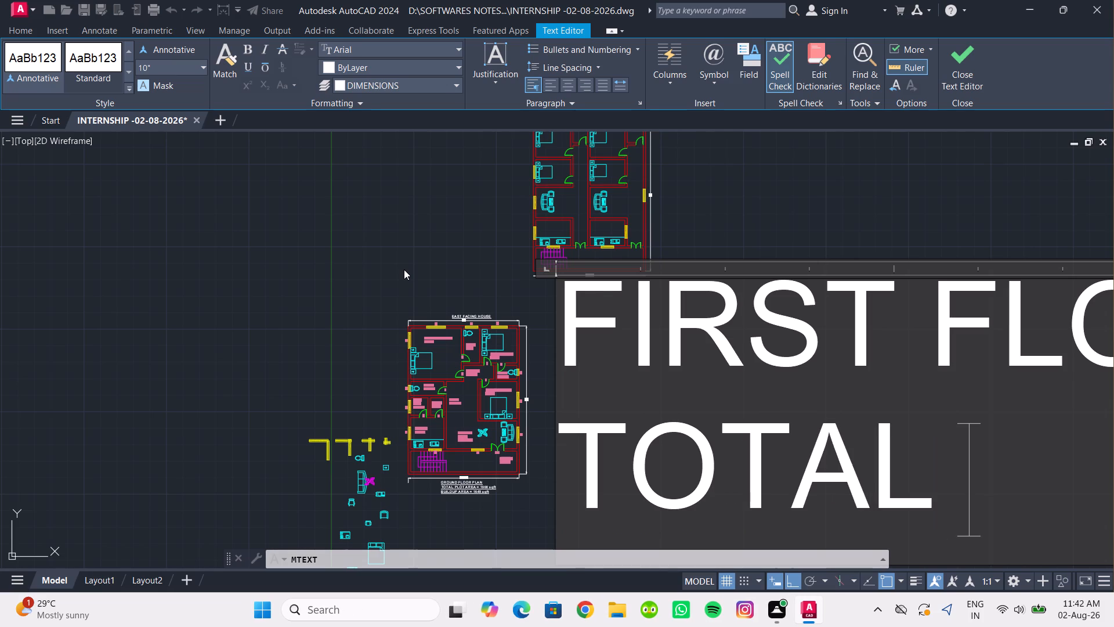
type("PLOT AREA")
key("space")
type("=")
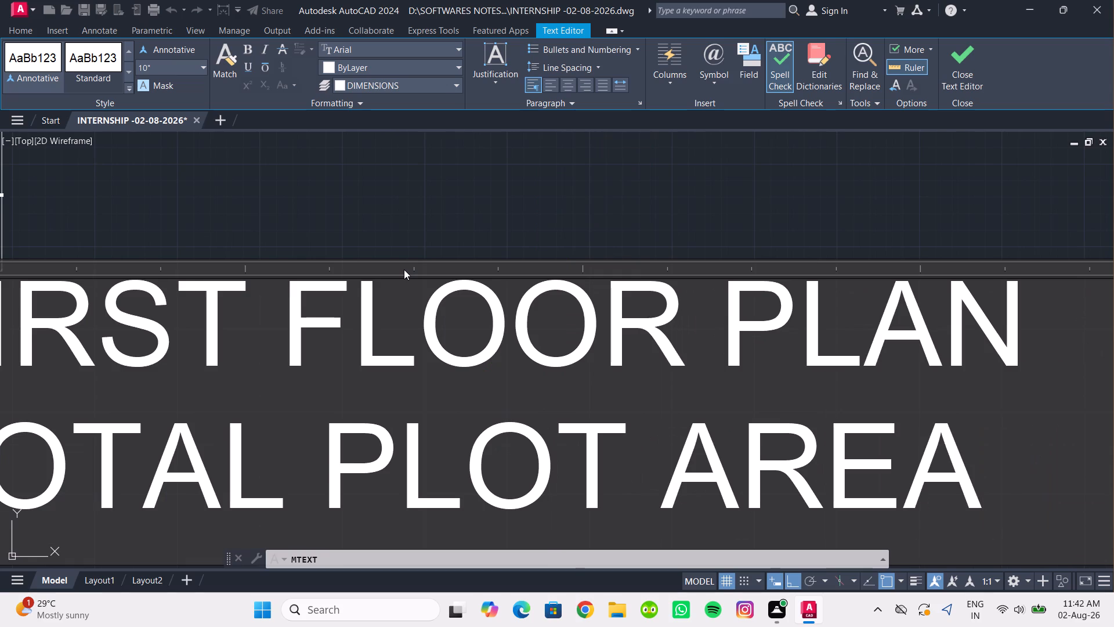
key("space")
type("1900")
key("space")
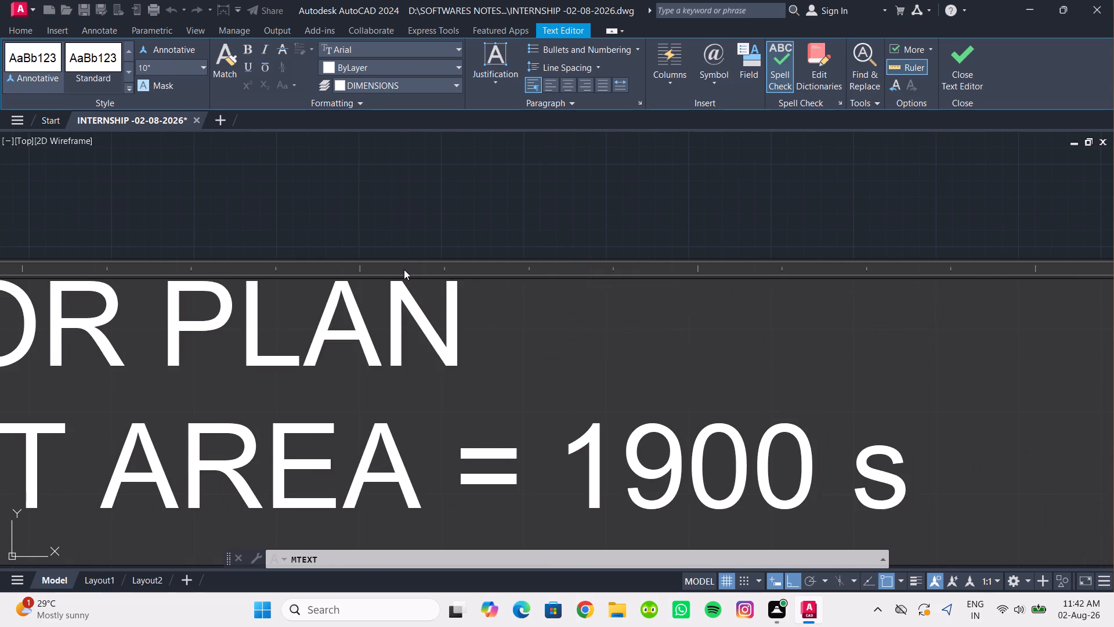
key("Return")
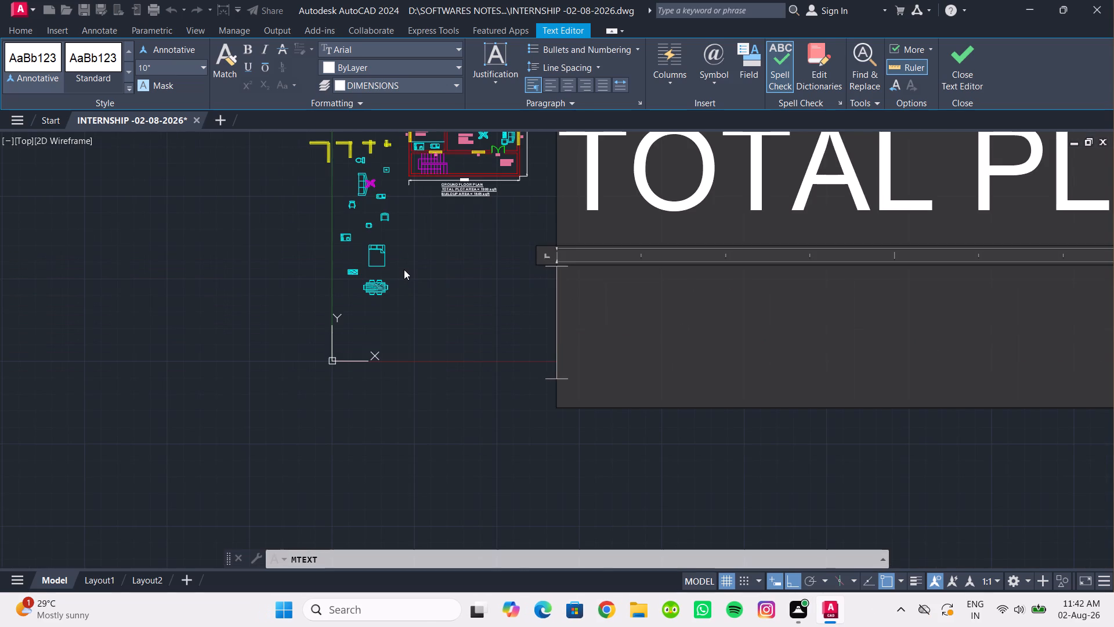
Enter BUILDUP AREA = 1645 sqft as the third line and finish the multiline text.
type("bu")
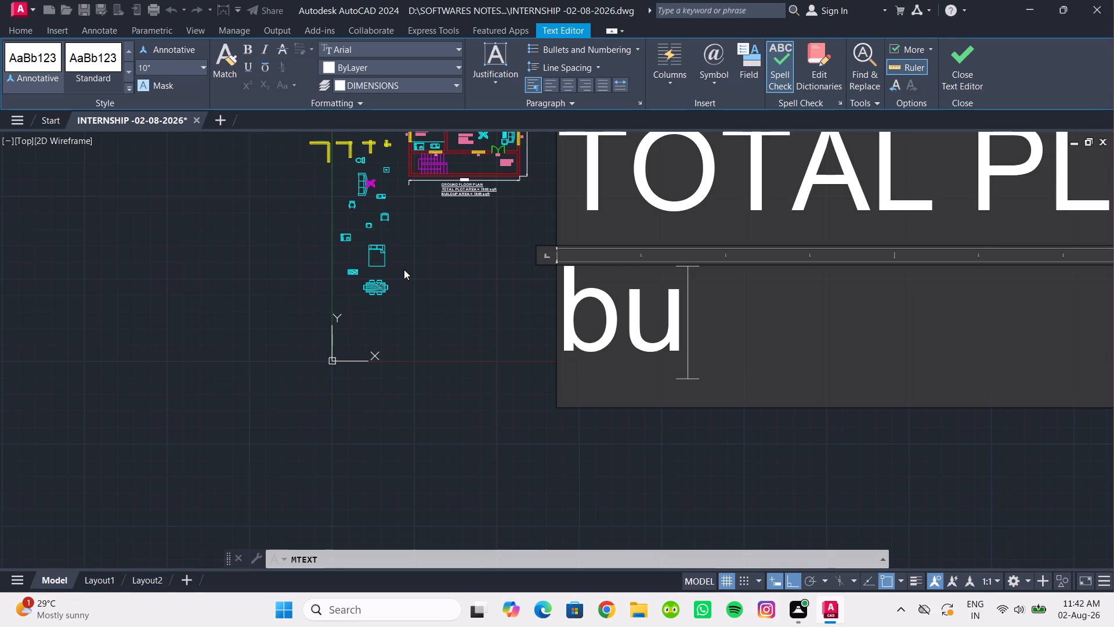
key("BackSpace")
key("BackSpace")
type("BI")
key("BackSpace")
type("UI")
type("LD")
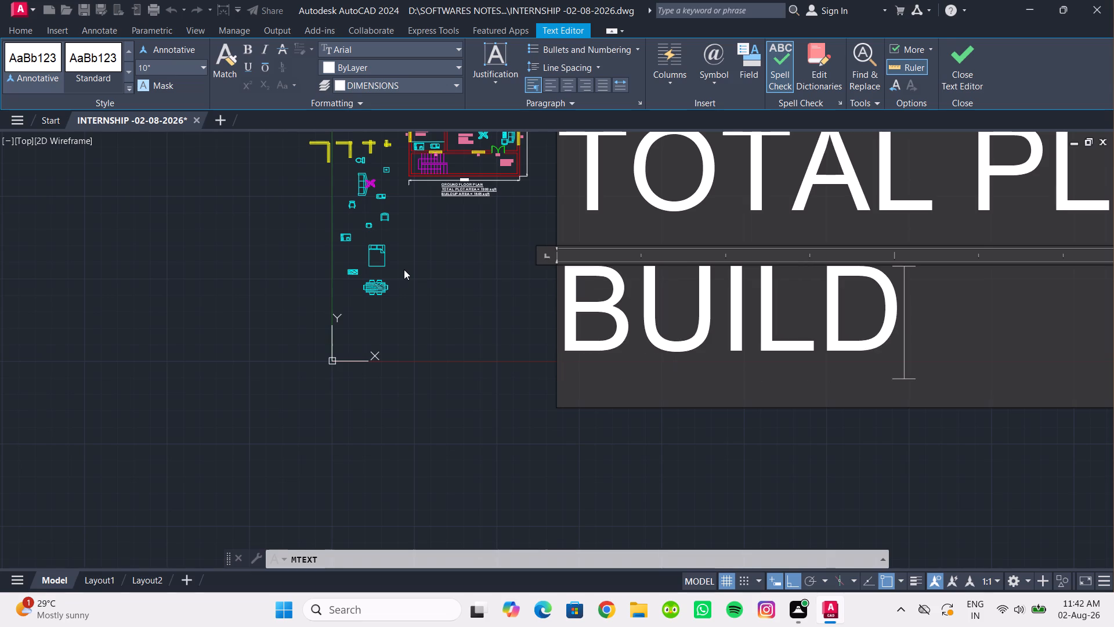
type("UP AREA")
key("space")
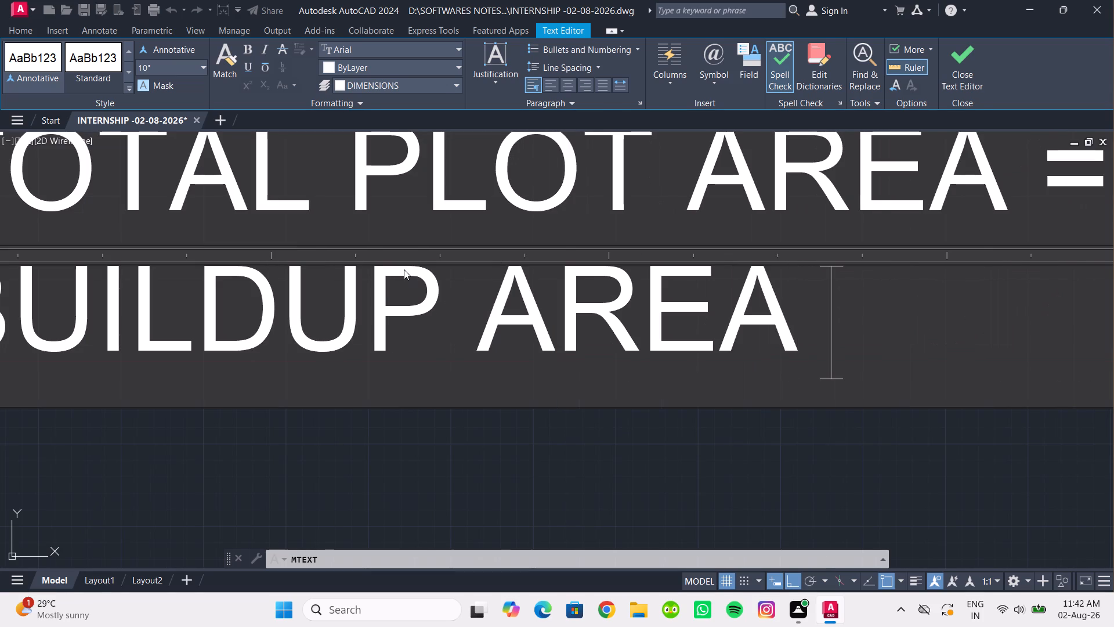
type("=")
key("space")
type("1645")
key("space")
type("SQFT")
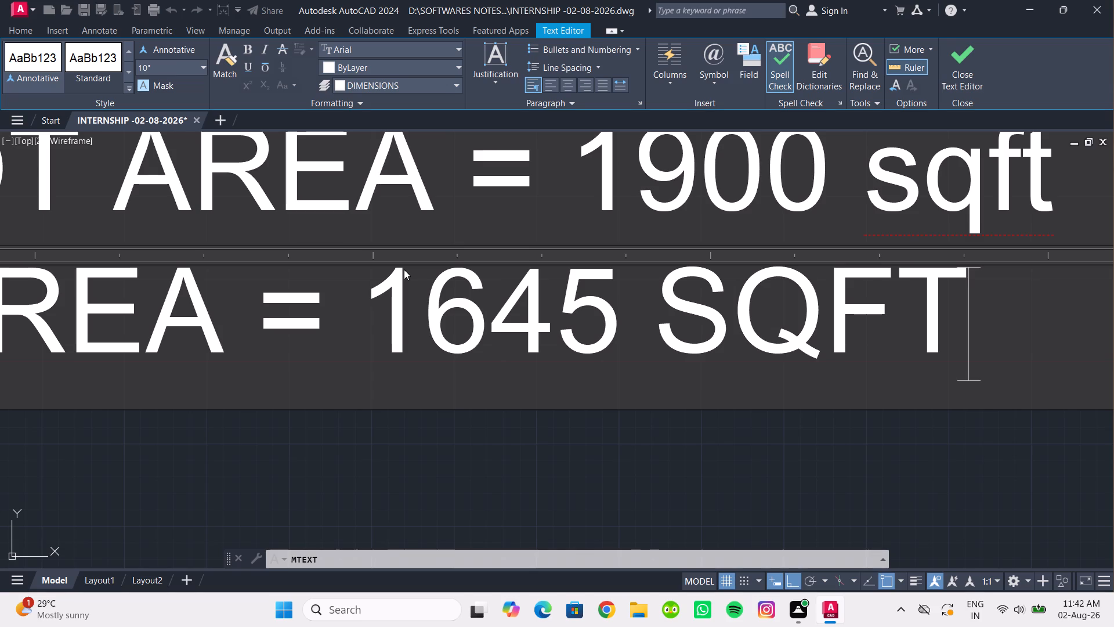
key("BackSpace")
key("BackSpace")
key("BackSpace")
key("BackSpace")
key("a")
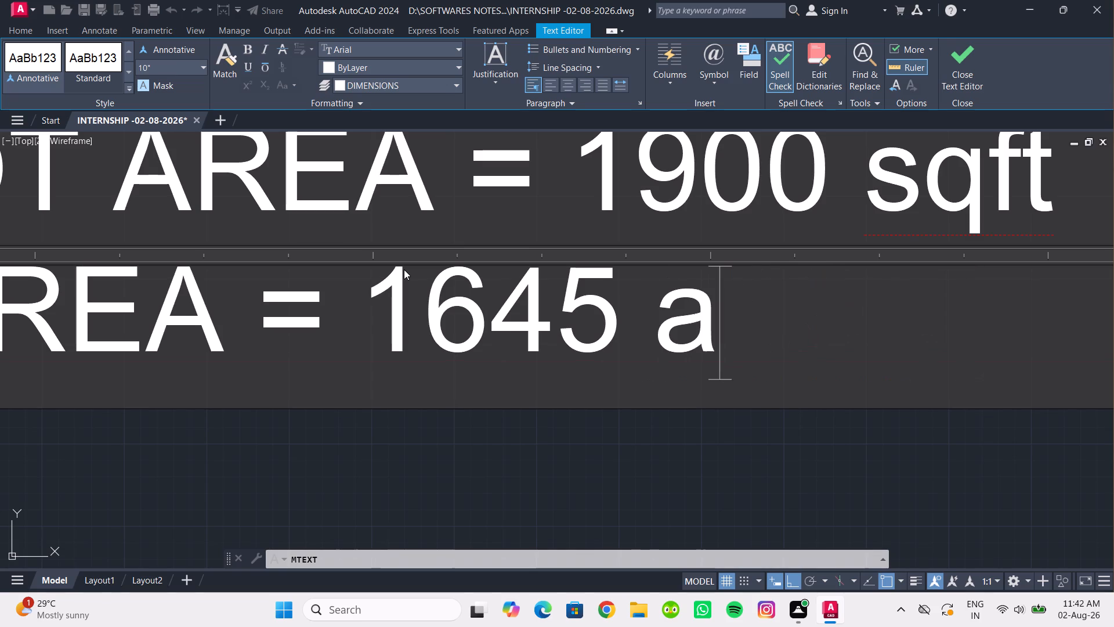
key("BackSpace")
key("BackSpace")
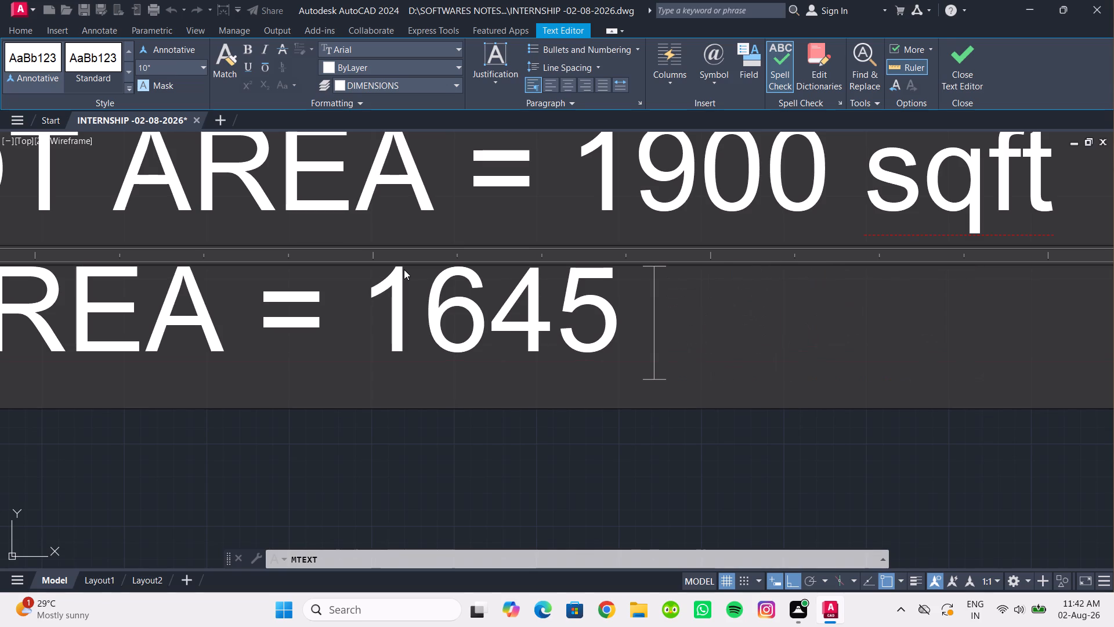
type("sqft")
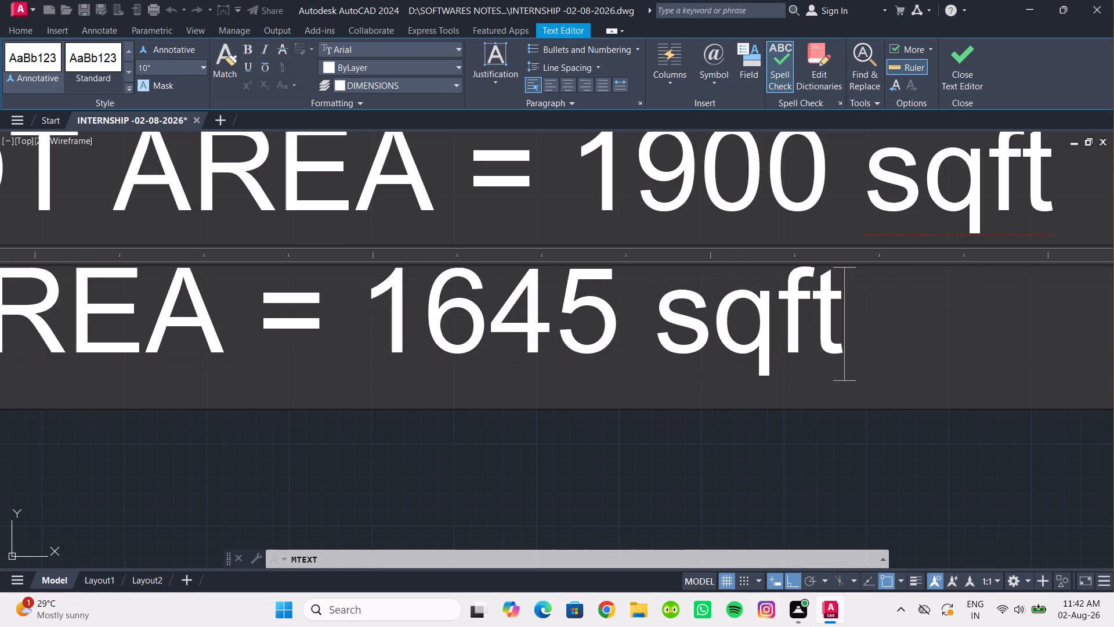
left_click(443, 487)
Make all three lines of the FIRST FLOOR PLAN text bold and underlined.
scroll(495, 425, "down", 3)
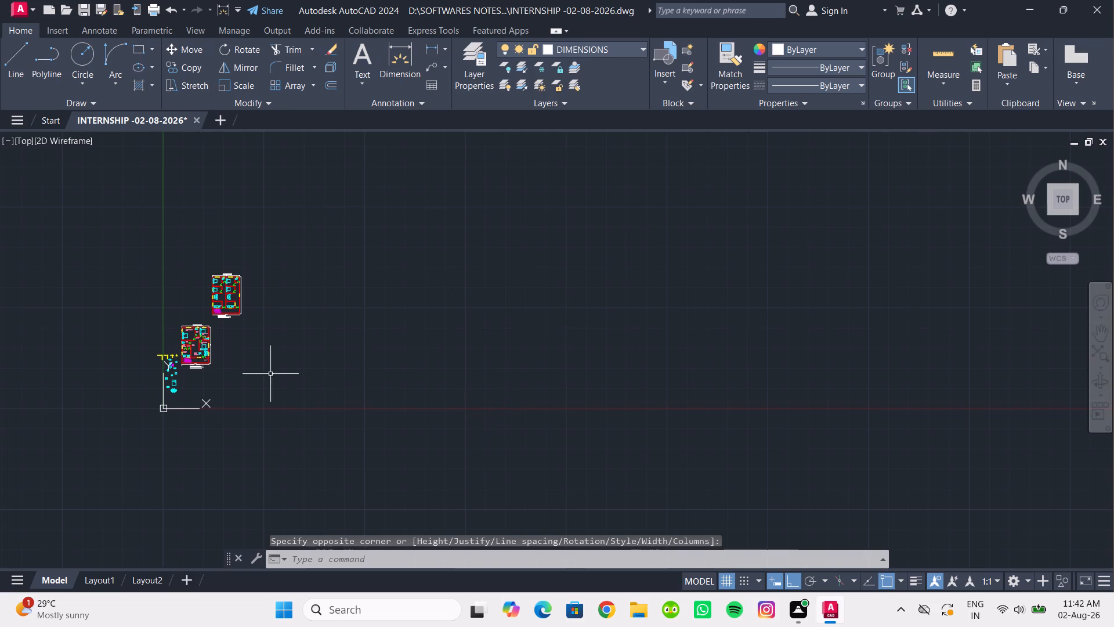
scroll(218, 324, "up", 7)
middle_click_drag(208, 296, 241, 375)
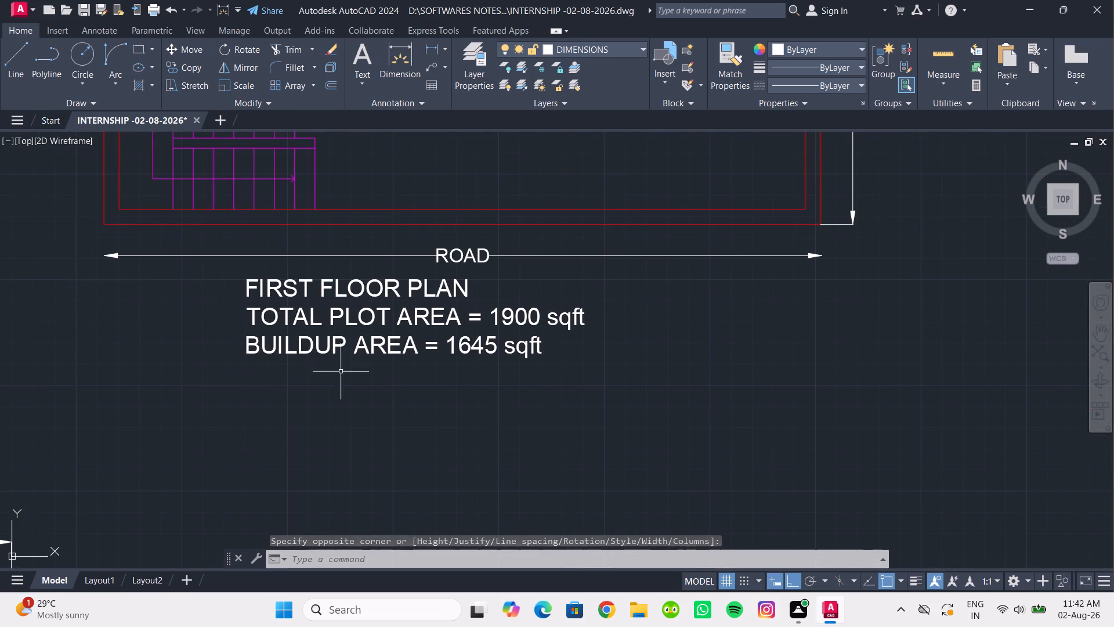
double_click(380, 344)
left_click(563, 351)
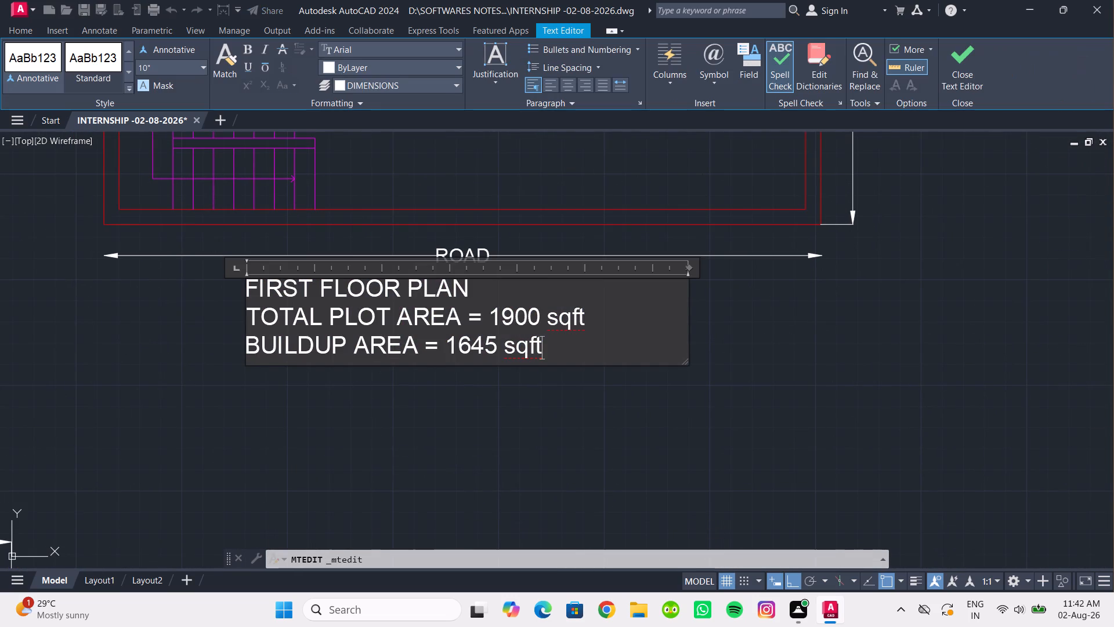
left_click_drag(563, 350, 251, 275)
left_click(248, 47)
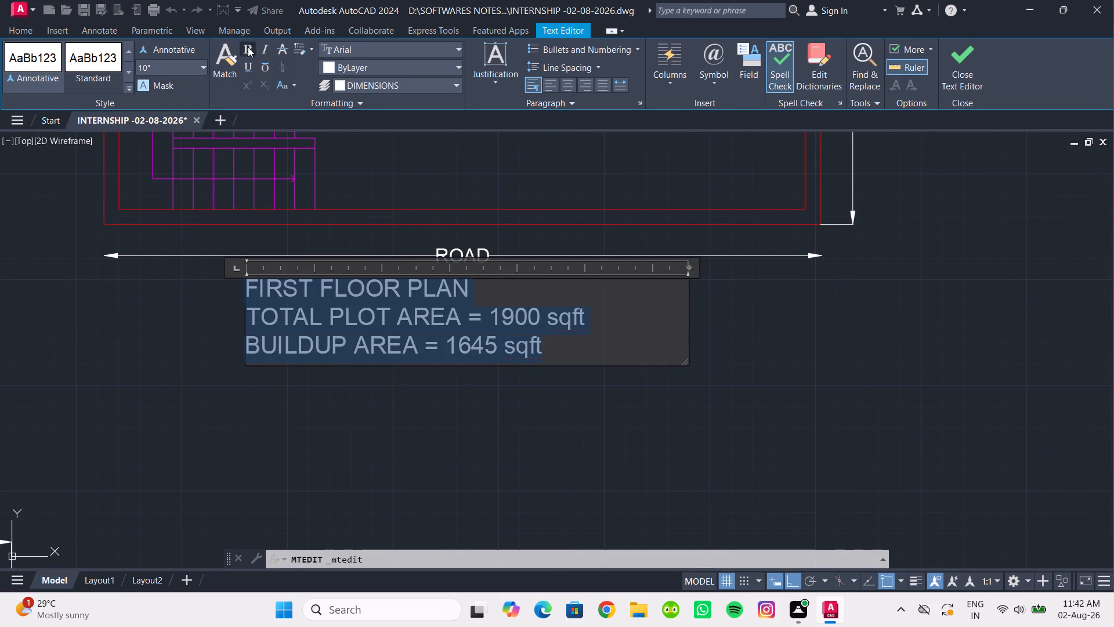
left_click(244, 70)
left_click(201, 326)
Examine the two-unit plan and its plan and area text alongside the annotated ground floor plan.
scroll(224, 343, "down", 3)
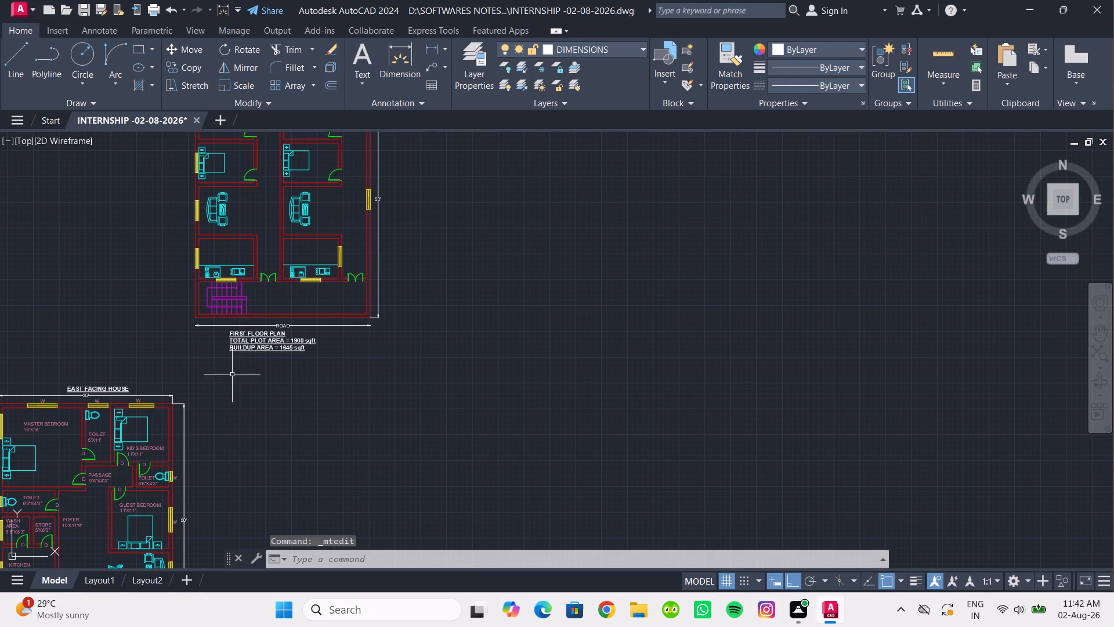
middle_click_drag(230, 381, 292, 422)
scroll(287, 421, "down", 1)
middle_click_drag(292, 426, 303, 442)
scroll(308, 436, "up", 1)
middle_click_drag(299, 431, 294, 429)
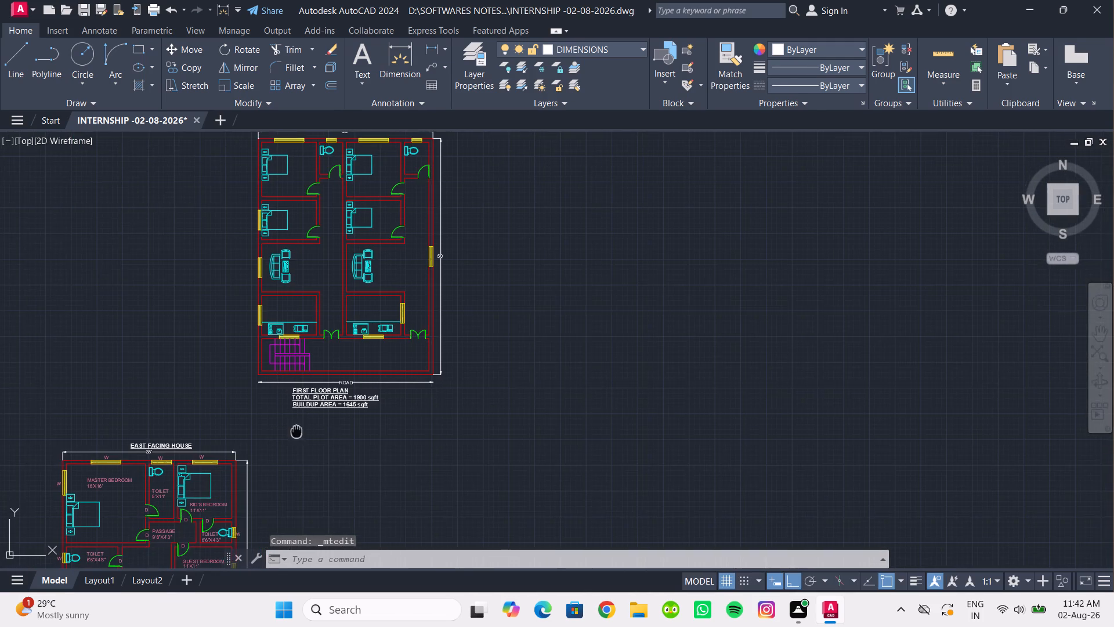
middle_click_drag(294, 429, 290, 426)
scroll(290, 426, "up", 1)
middle_click_drag(290, 426, 303, 474)
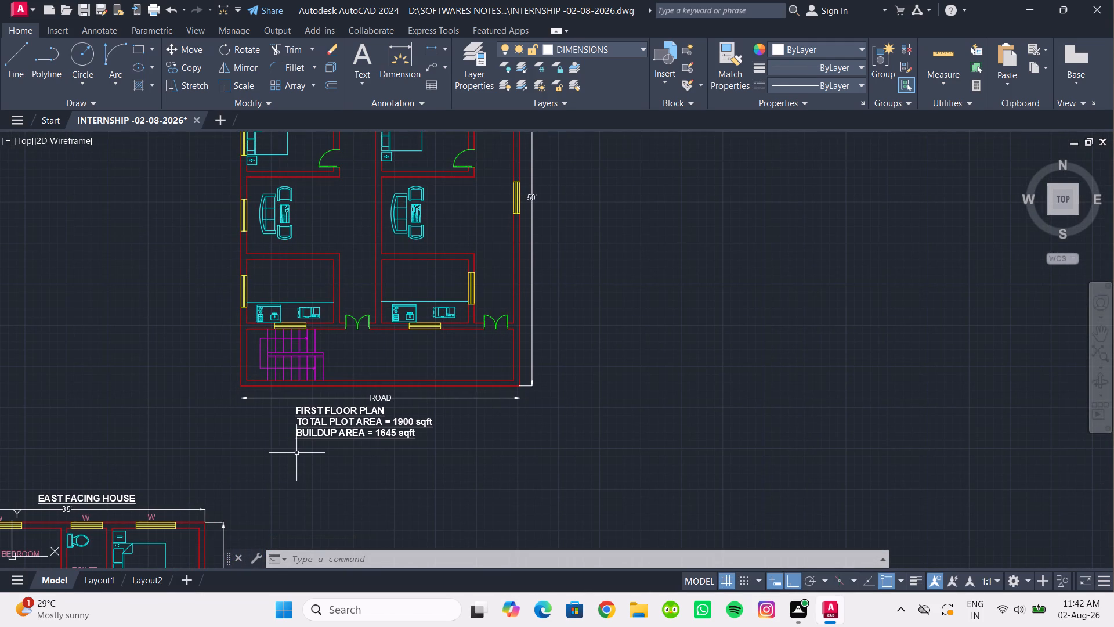
Copy the MASTER BEDROOM 16'X16' label from the ground floor plan, with Ortho off, once into the left unit's top bedroom and twice into the right's.
scroll(294, 451, "down", 1)
middle_click_drag(292, 449, 334, 531)
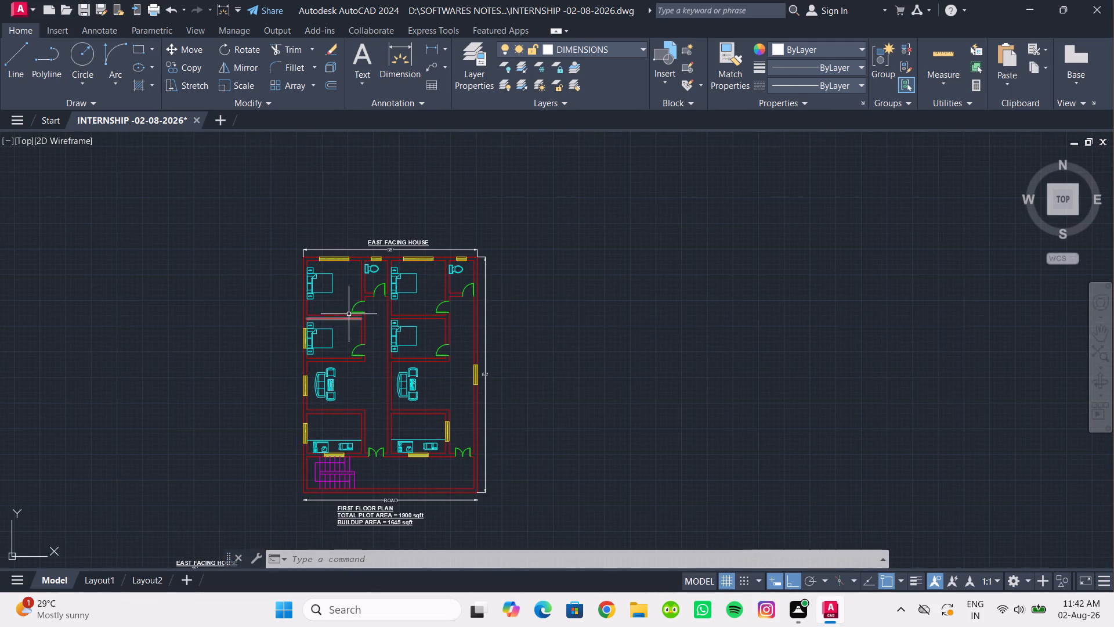
middle_click_drag(317, 308, 359, 158)
scroll(205, 437, "up", 2)
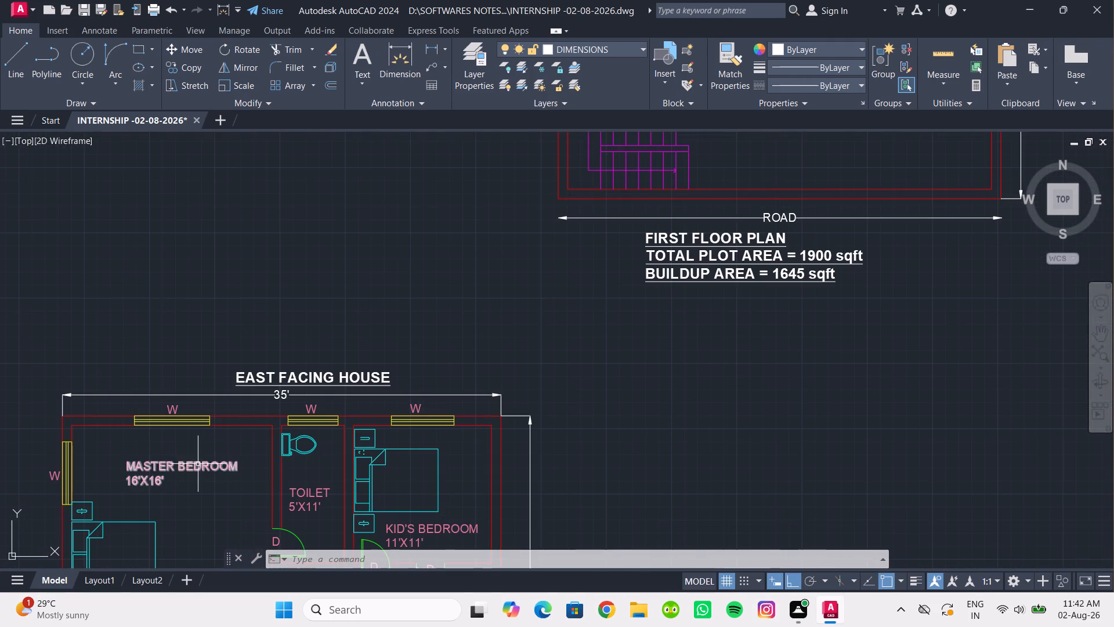
left_click(198, 464)
left_click(186, 64)
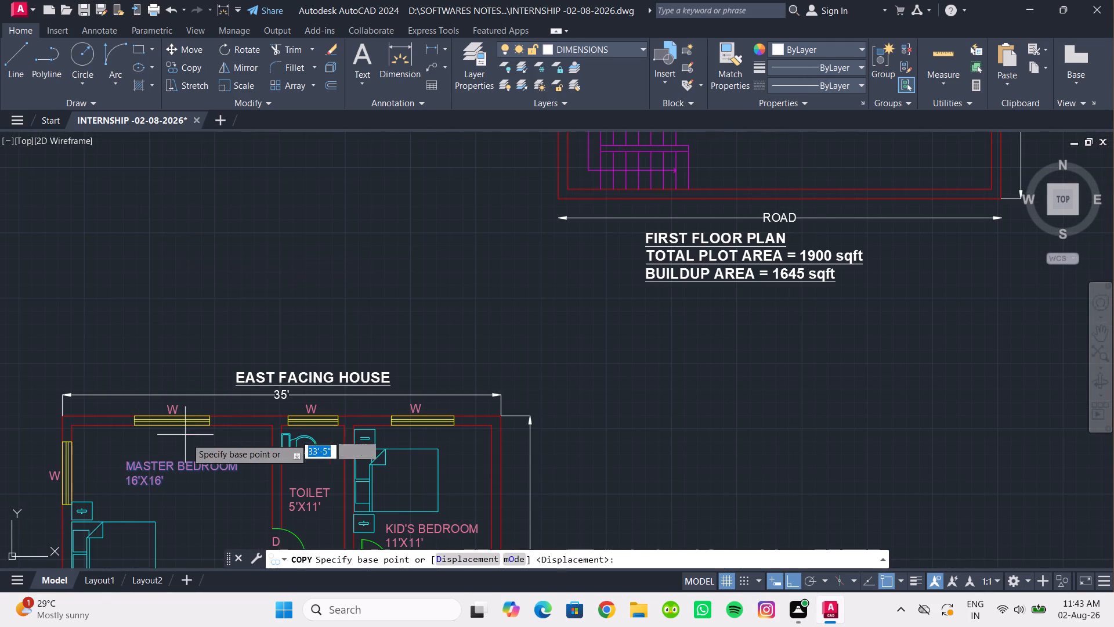
left_click(796, 582)
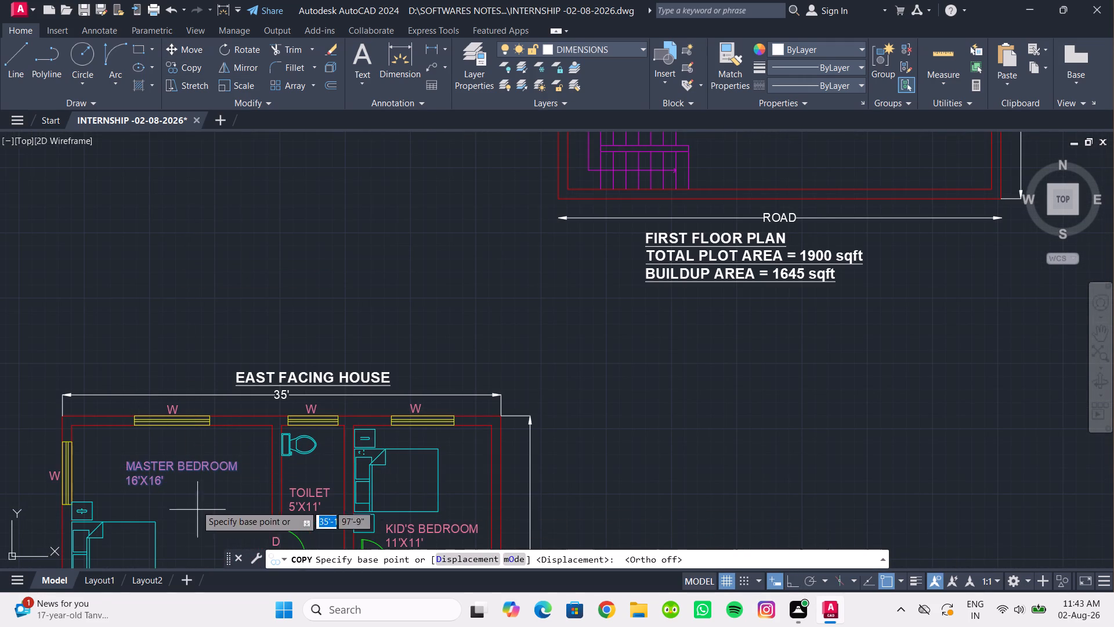
left_click(169, 463)
middle_click_drag(356, 281, 168, 514)
scroll(371, 338, "down", 2)
middle_click_drag(374, 334, 312, 477)
scroll(355, 294, "up", 3)
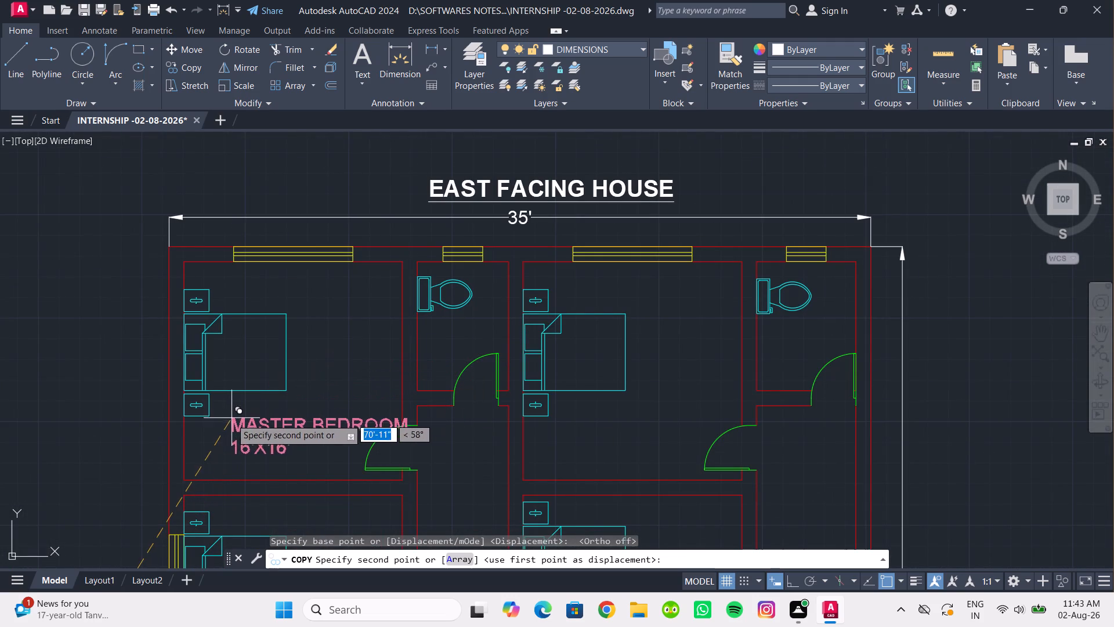
left_click(194, 431)
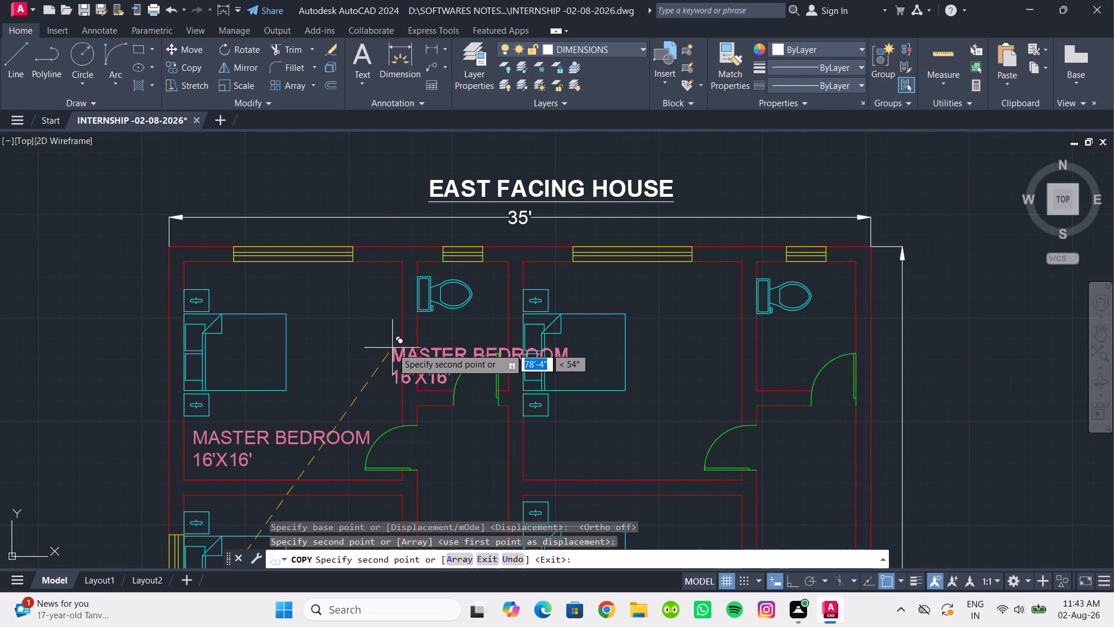
left_click(562, 272)
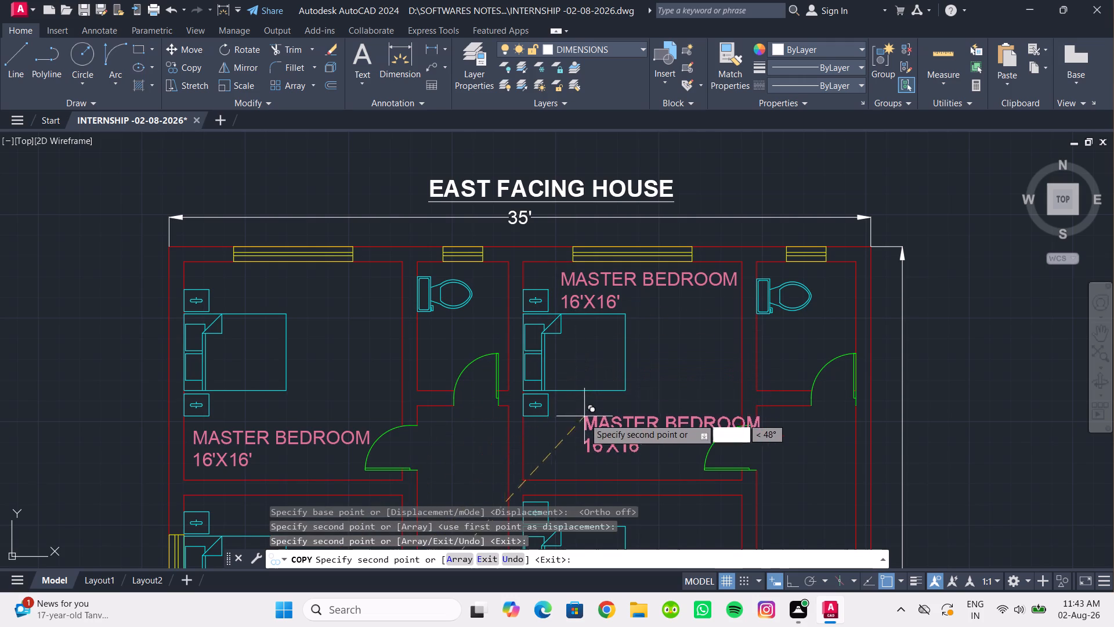
left_click(528, 431)
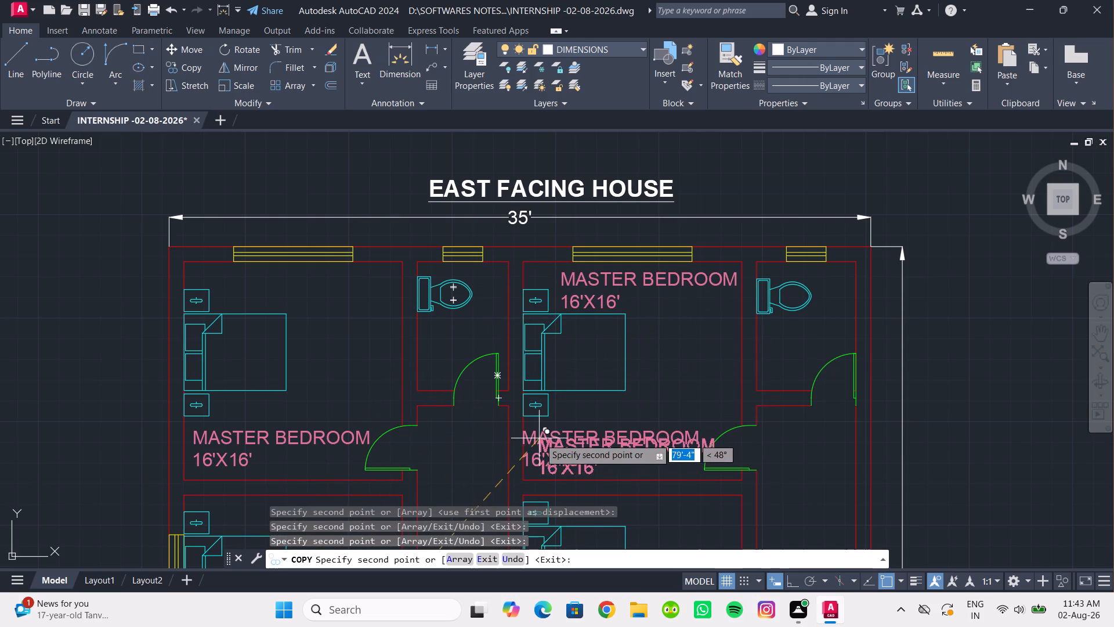
Place further copies of the MASTER BEDROOM 16'X16' label in both units' toilets and second bedrooms.
left_click(426, 330)
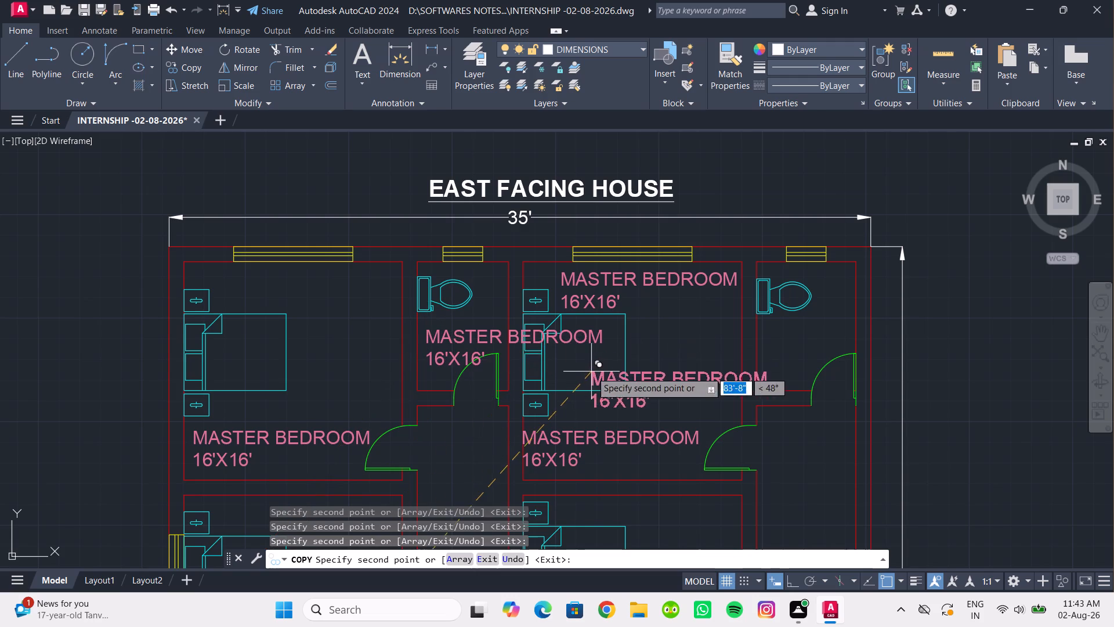
middle_click_drag(588, 371, 551, 351)
left_click(744, 307)
middle_click_drag(735, 381, 708, 323)
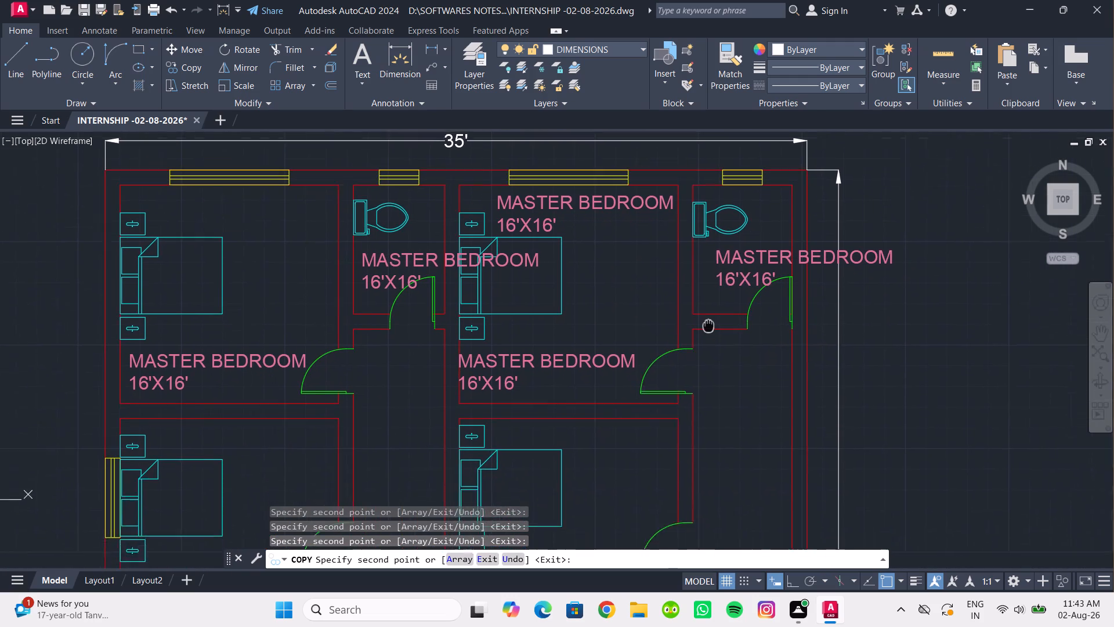
middle_click_drag(708, 323, 714, 281)
left_click(587, 415)
middle_click_drag(664, 414, 696, 255)
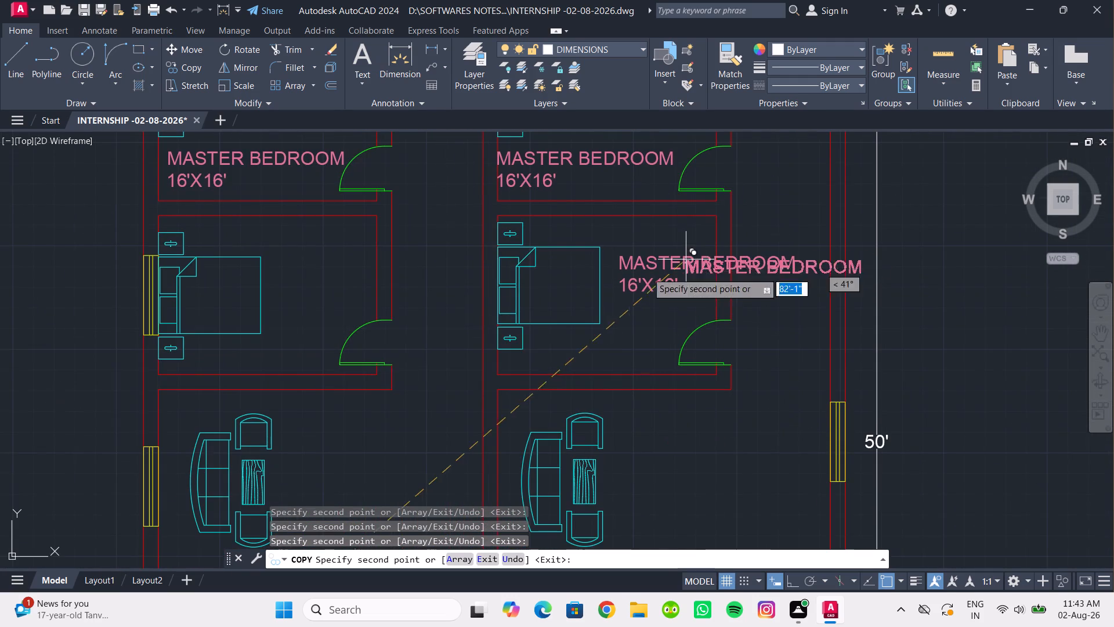
left_click(281, 246)
Place two label copies in the left unit's living area, one in the right unit's living area and one in its passage.
scroll(428, 283, "down", 1)
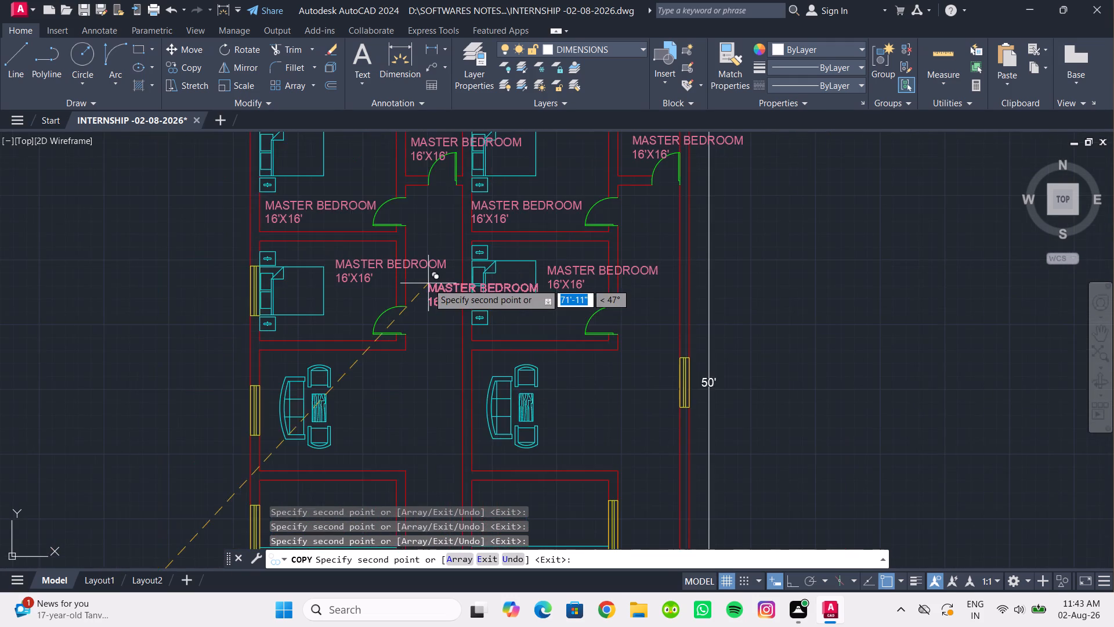
middle_click_drag(428, 283, 450, 211)
left_click(404, 314)
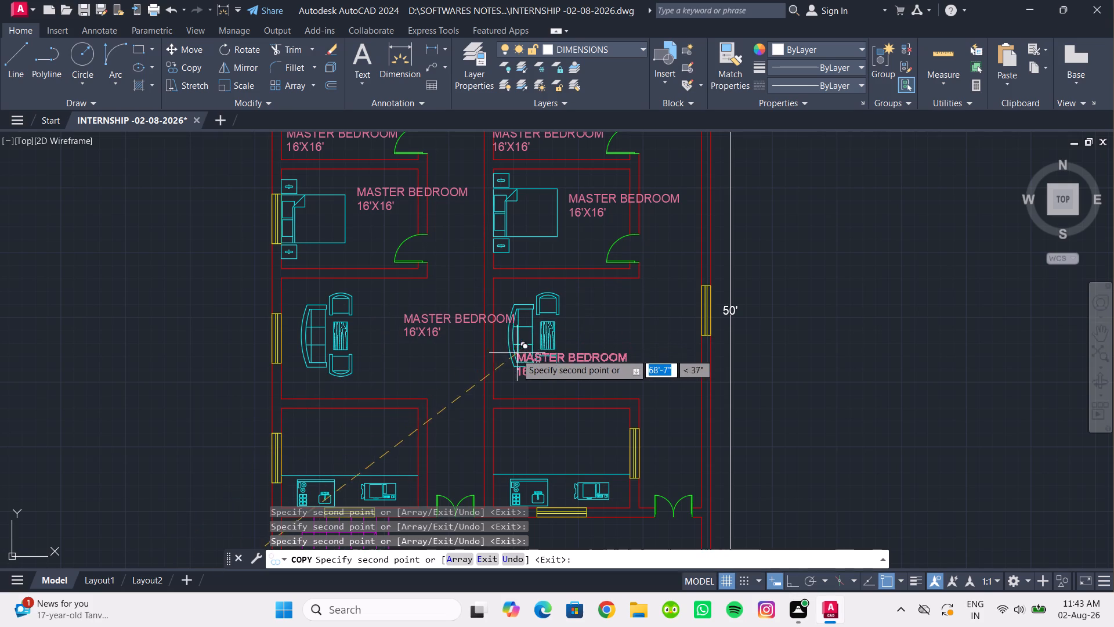
middle_click_drag(498, 340, 554, 255)
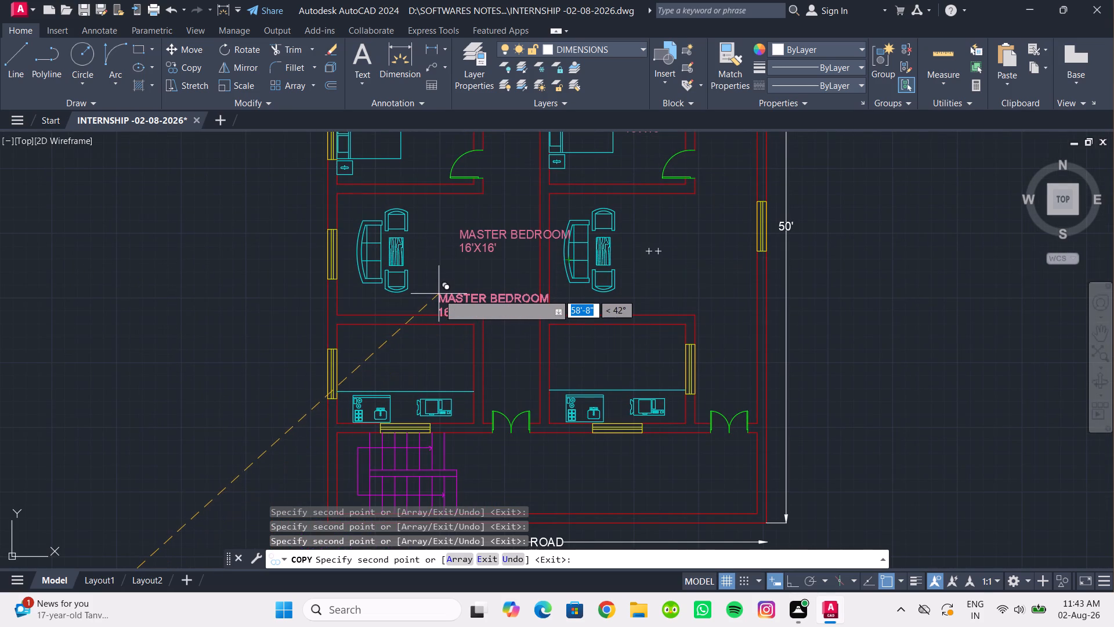
left_click(427, 273)
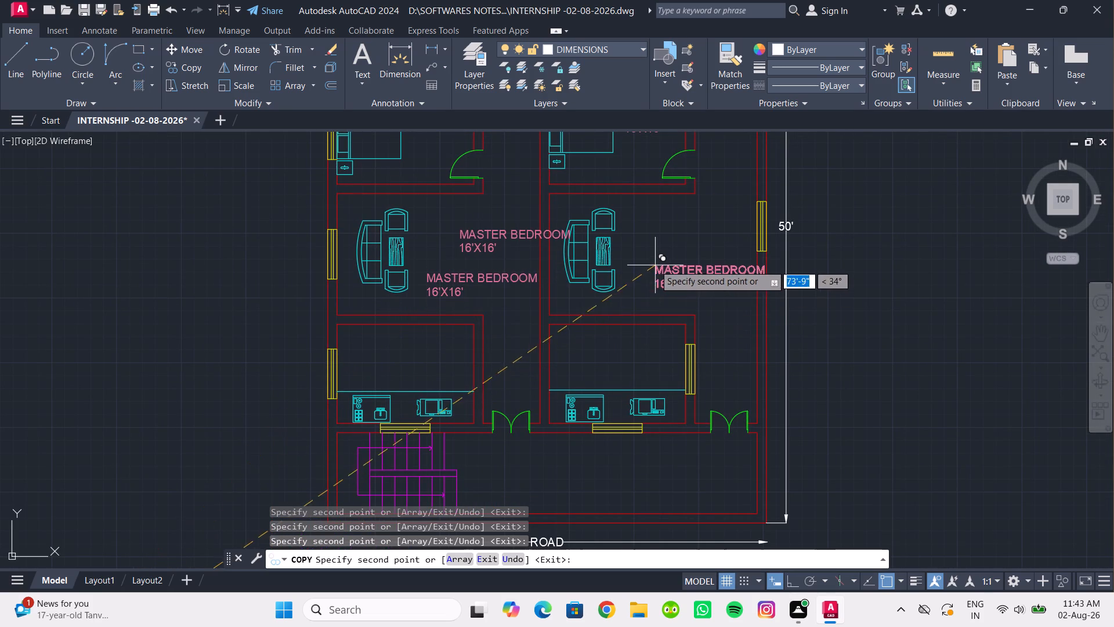
left_click(647, 253)
middle_click_drag(652, 267, 632, 363)
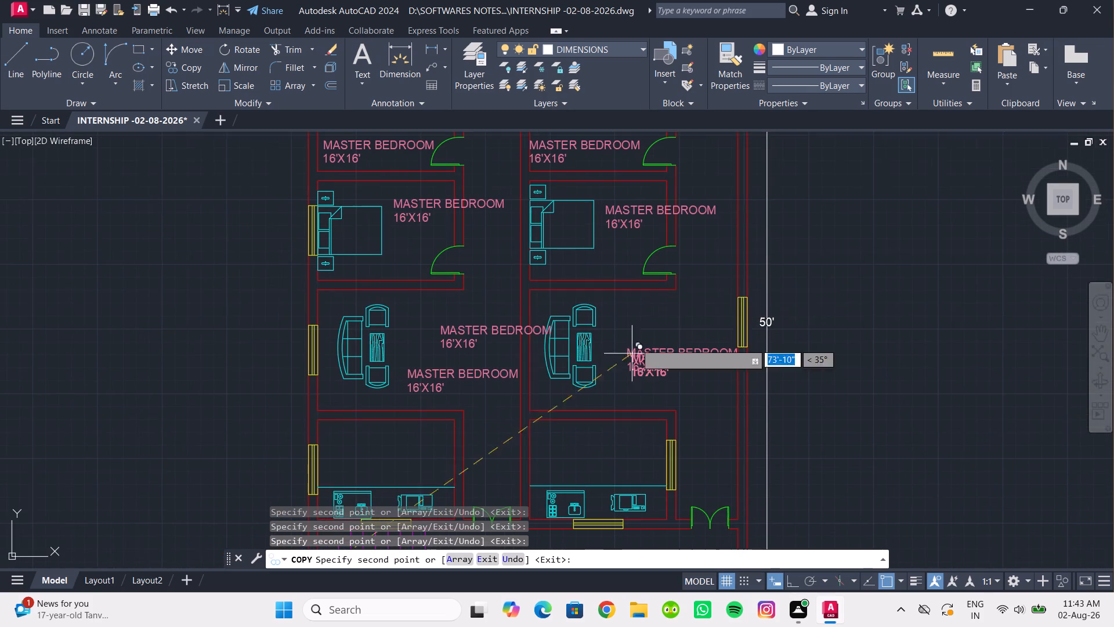
left_click(690, 265)
Place label copies in both kitchens and in the front area beside the staircase, and finish copying.
middle_click_drag(682, 352, 688, 276)
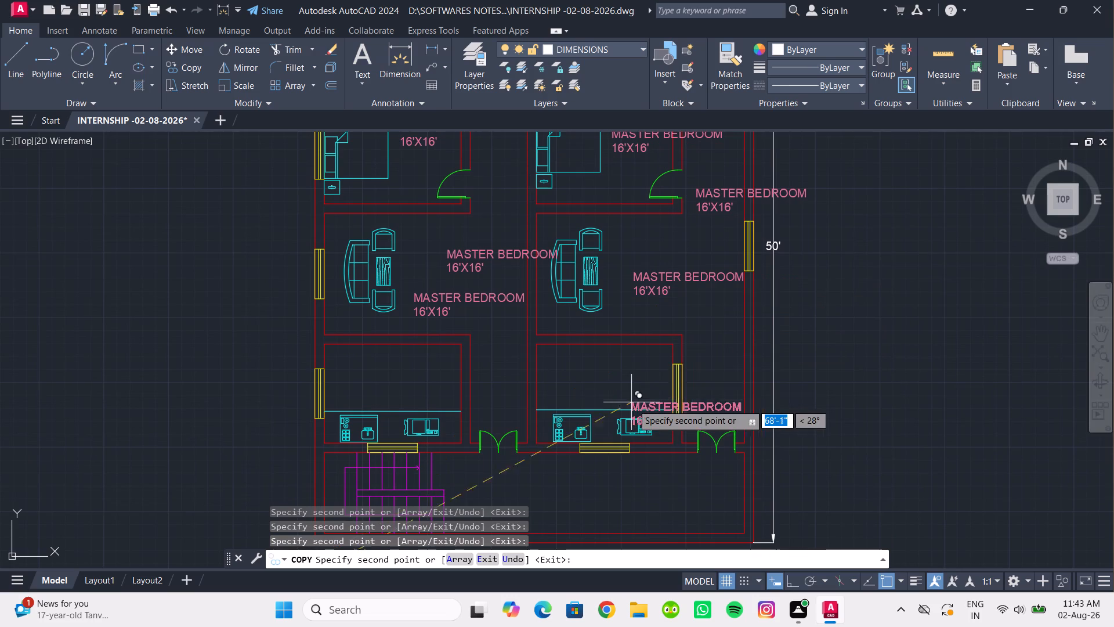
left_click(588, 346)
left_click(379, 369)
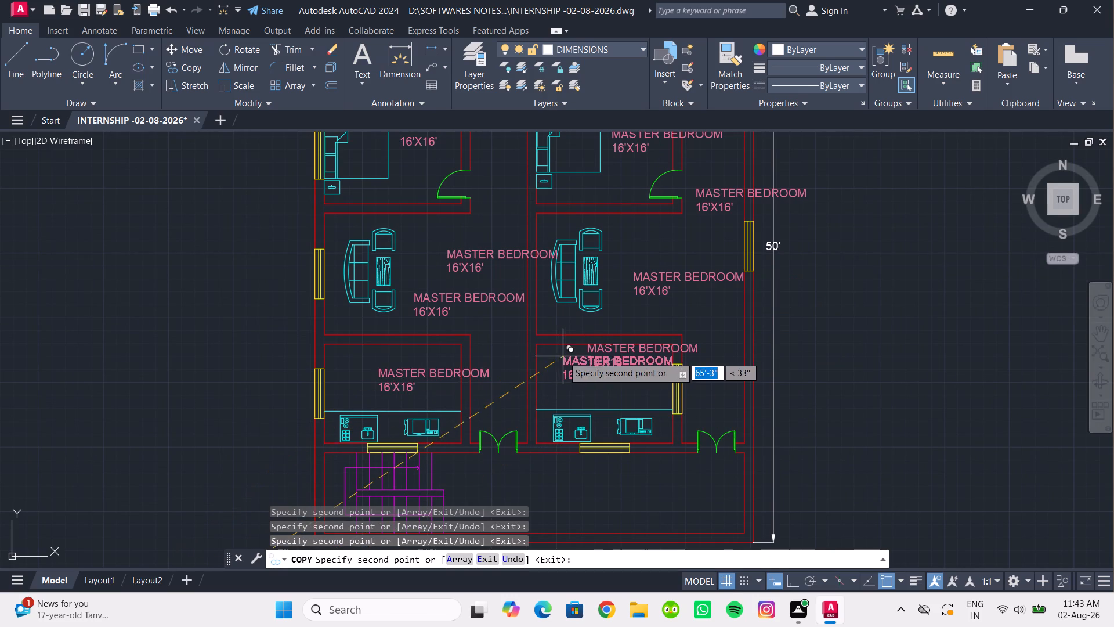
middle_click_drag(560, 354, 527, 247)
left_click(559, 391)
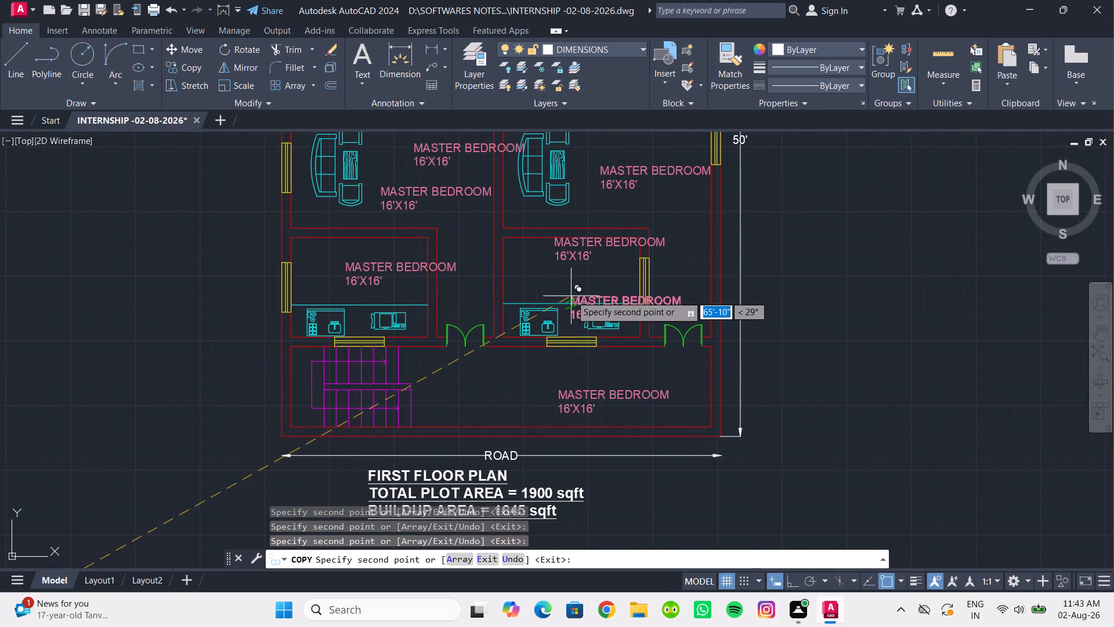
scroll(571, 293, "down", 1)
middle_click_drag(571, 293, 604, 395)
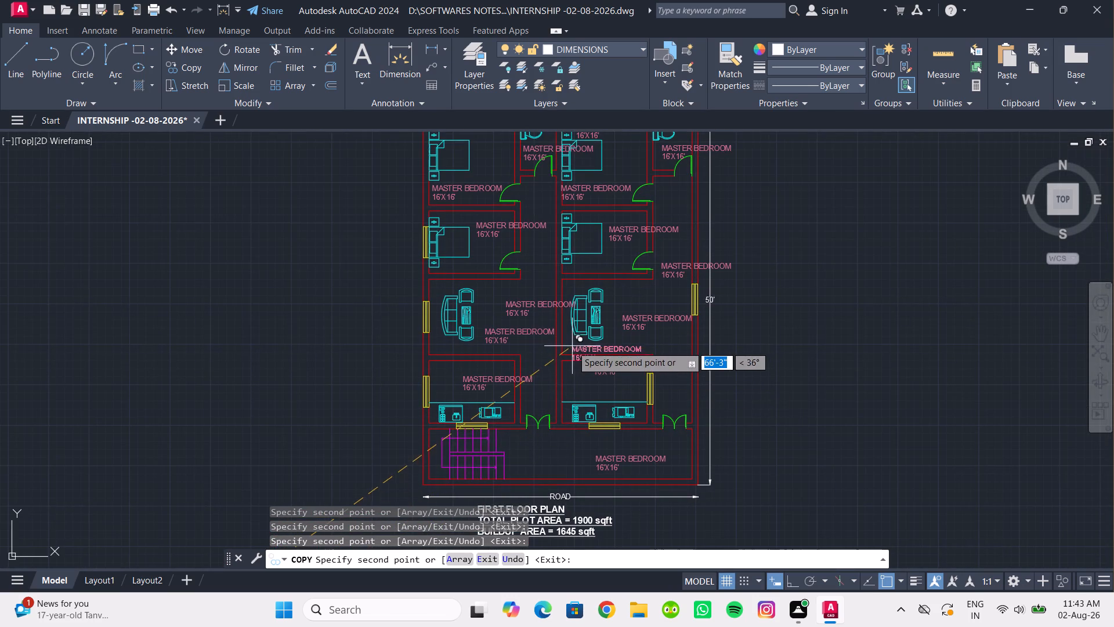
middle_click_drag(572, 346, 591, 455)
key("Escape")
key("Escape")
Replace the size line of the MASTER BEDROOM label in the left unit's top bedroom with 11'x11'.
scroll(561, 272, "up", 1)
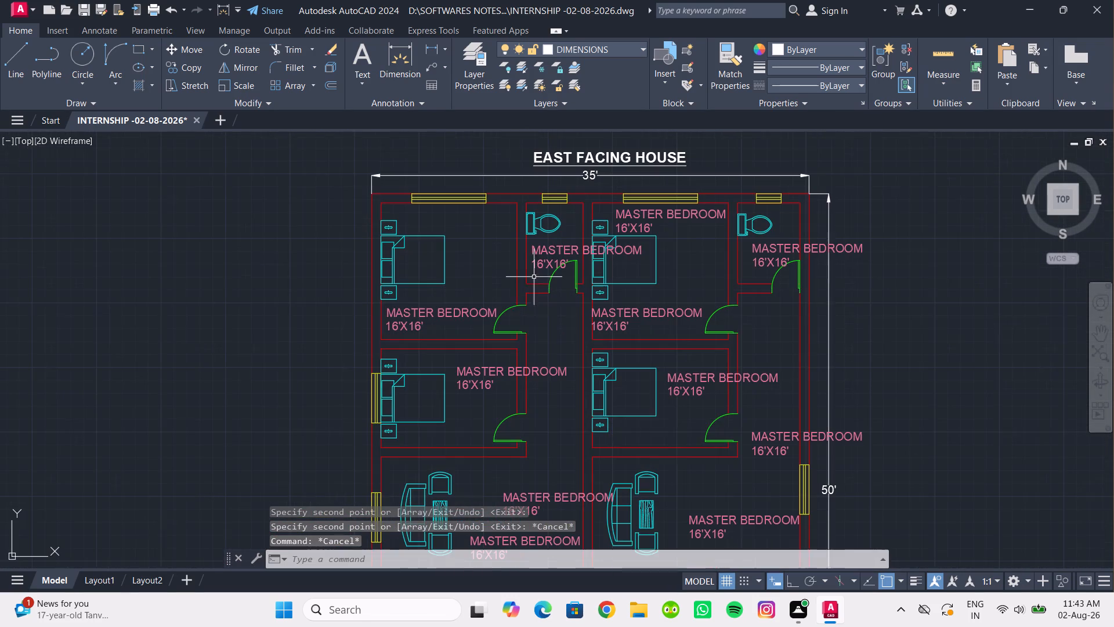
double_click(419, 314)
left_click(437, 336)
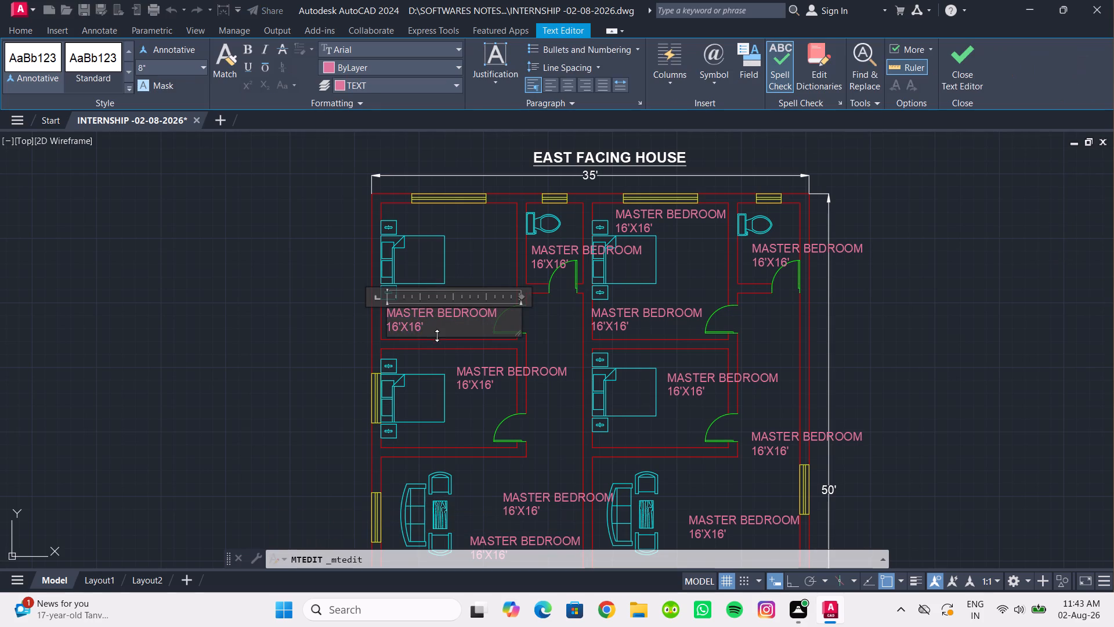
left_click_drag(571, 311, 526, 308)
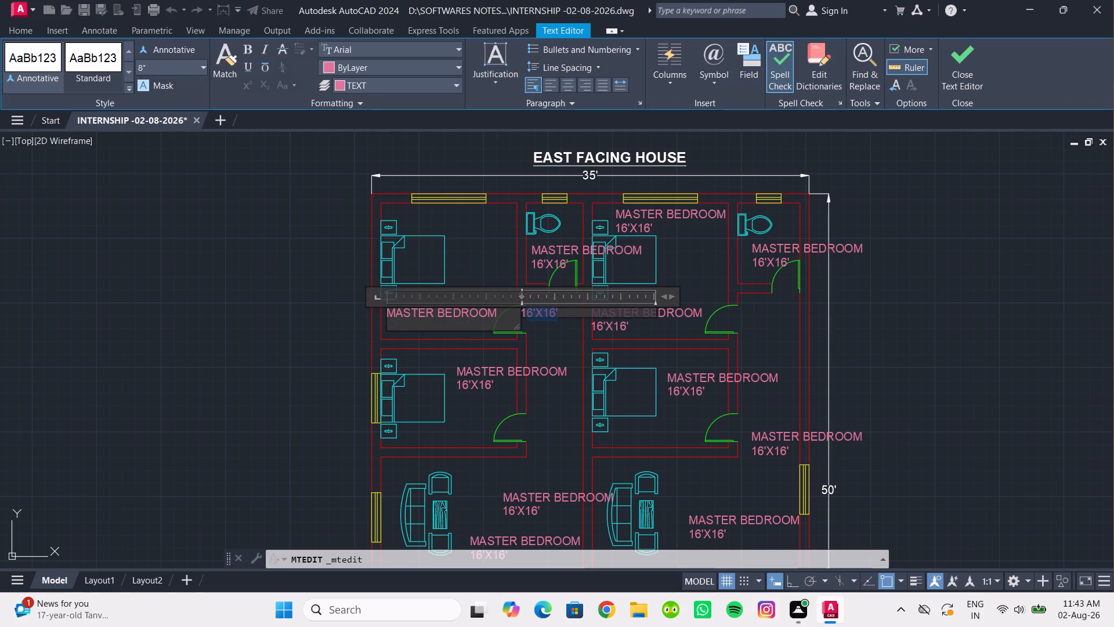
left_click_drag(526, 308, 515, 307)
key("End")
type("''")
key("BackSpace")
key("BackSpace")
key("BackSpace")
key("BackSpace")
key("BackSpace")
key("BackSpace")
key("BackSpace")
key("BackSpace")
key("BackSpace")
key("End")
key("End")
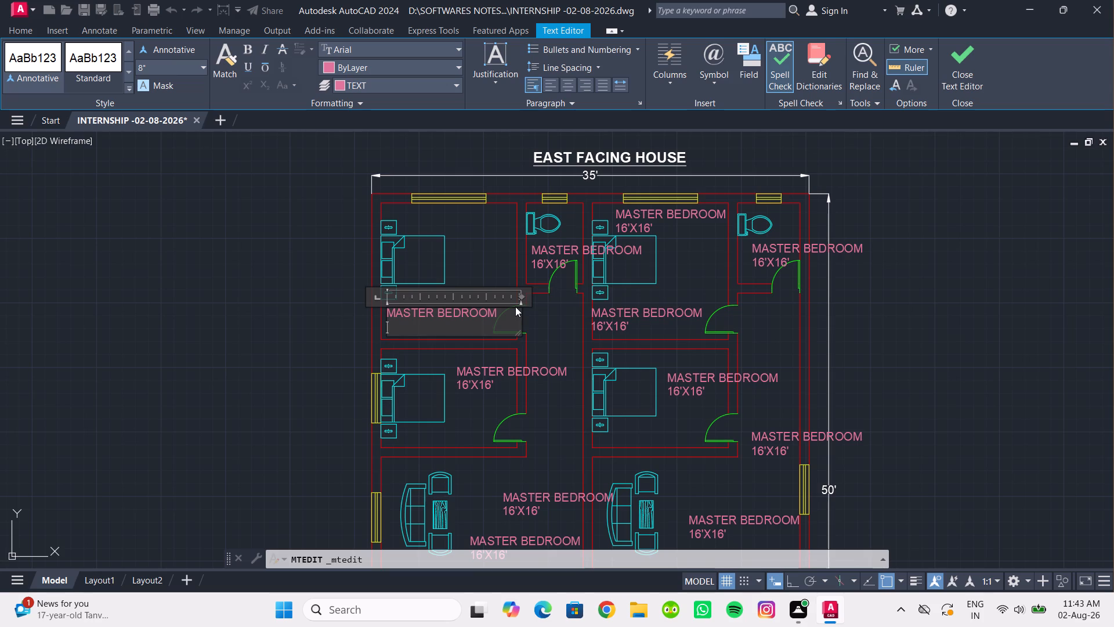
key("End")
key("End")
type("11")
key("apostrophe")
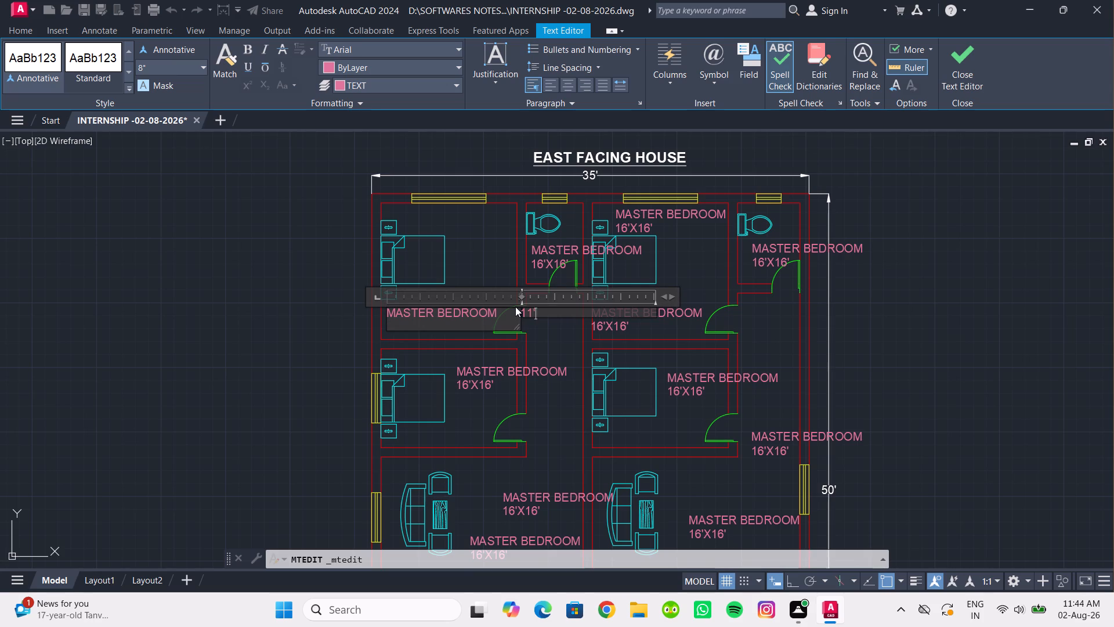
key("x")
type("11'")
left_click(190, 333)
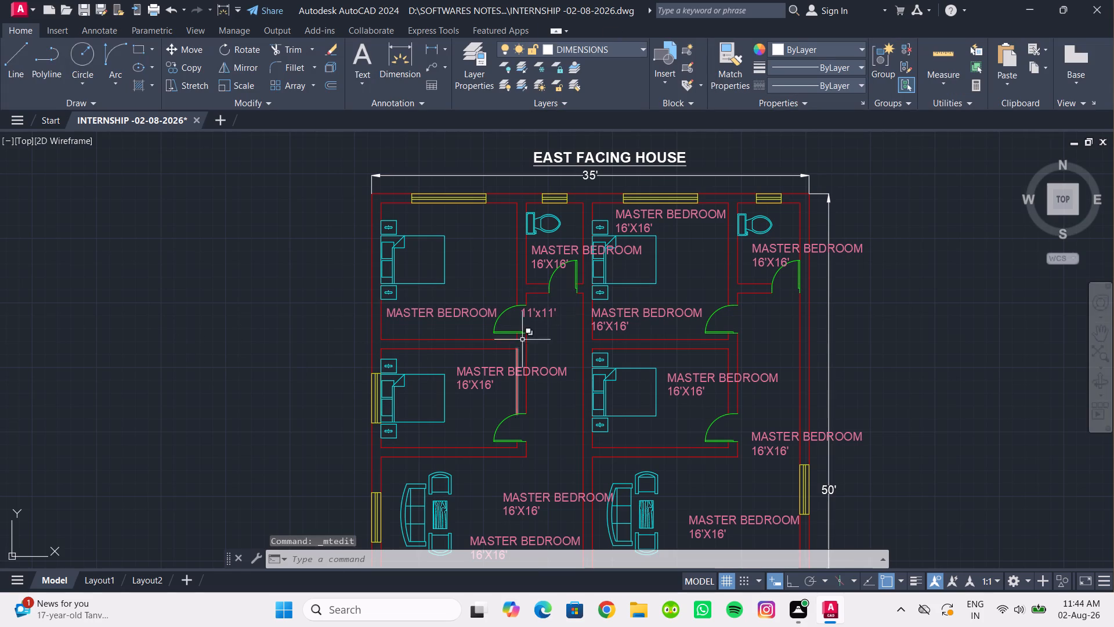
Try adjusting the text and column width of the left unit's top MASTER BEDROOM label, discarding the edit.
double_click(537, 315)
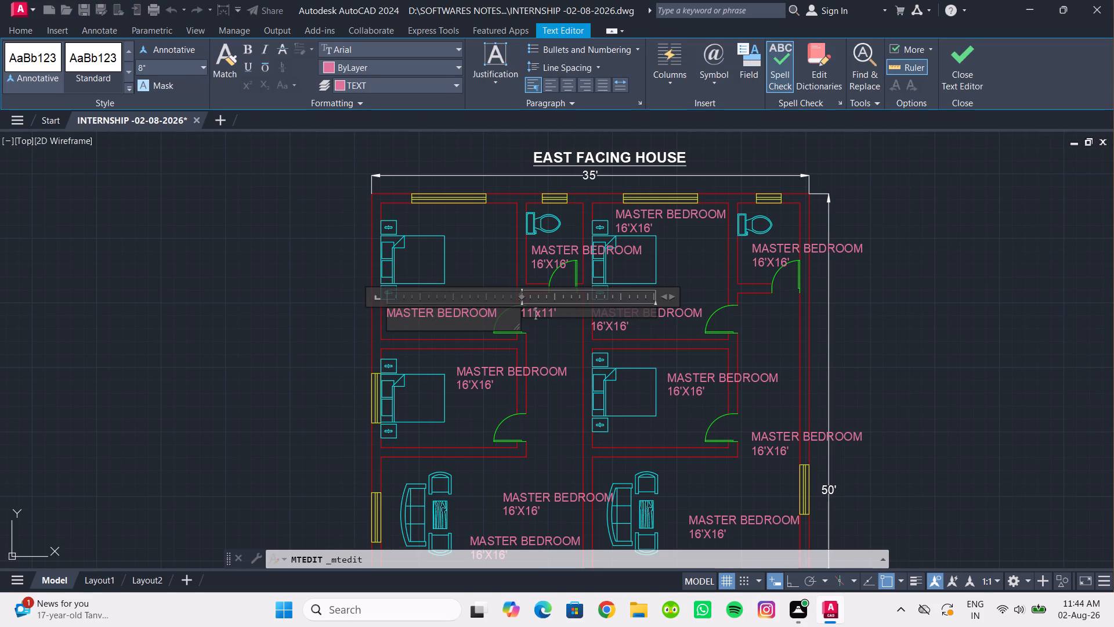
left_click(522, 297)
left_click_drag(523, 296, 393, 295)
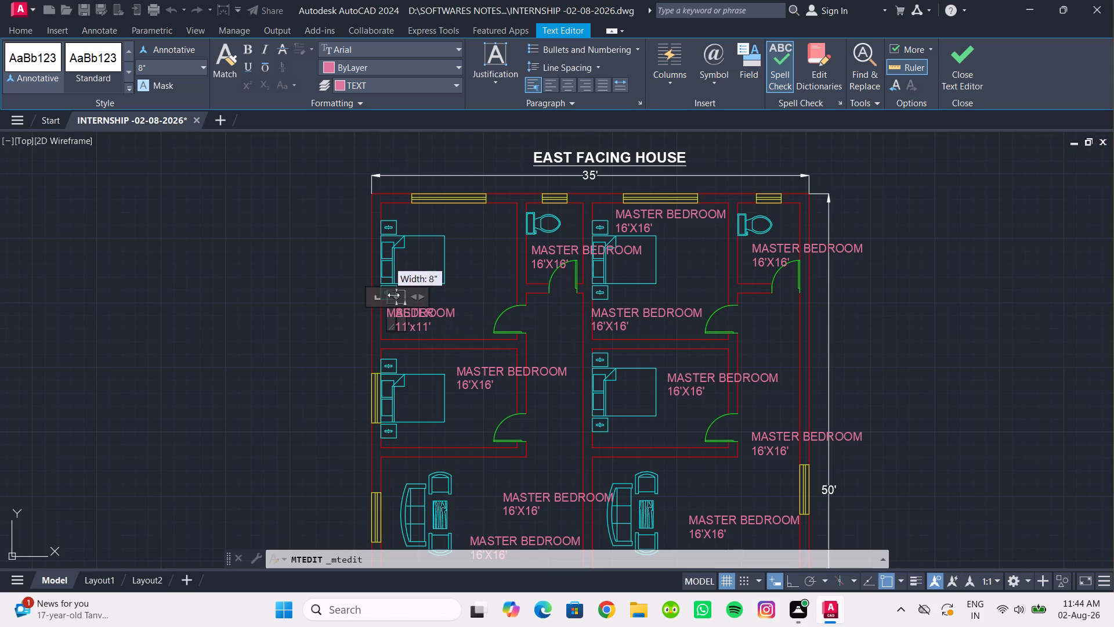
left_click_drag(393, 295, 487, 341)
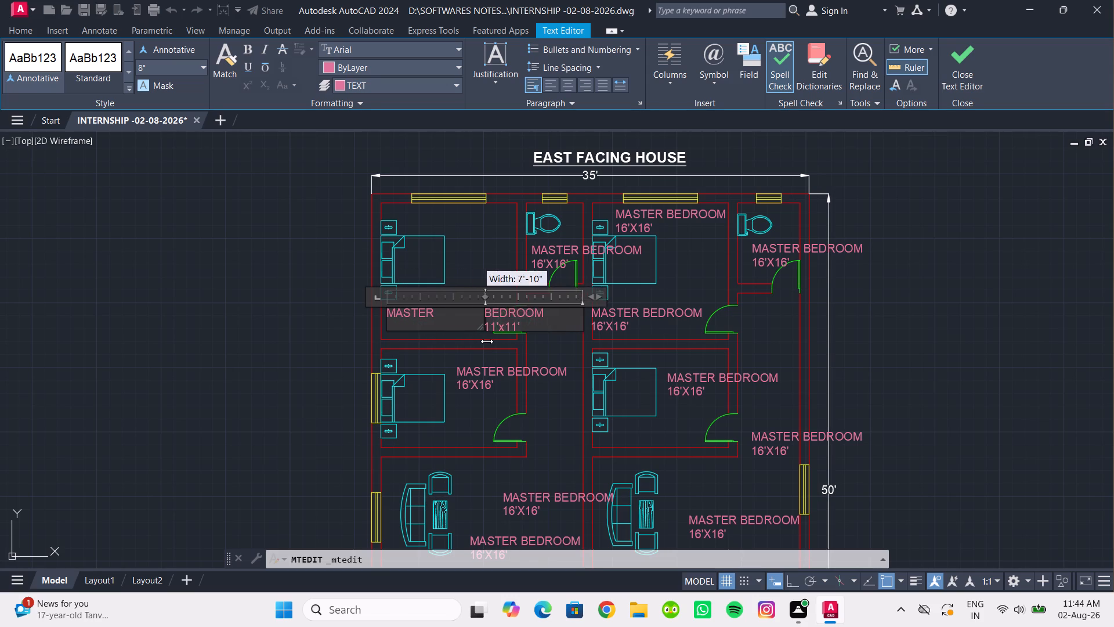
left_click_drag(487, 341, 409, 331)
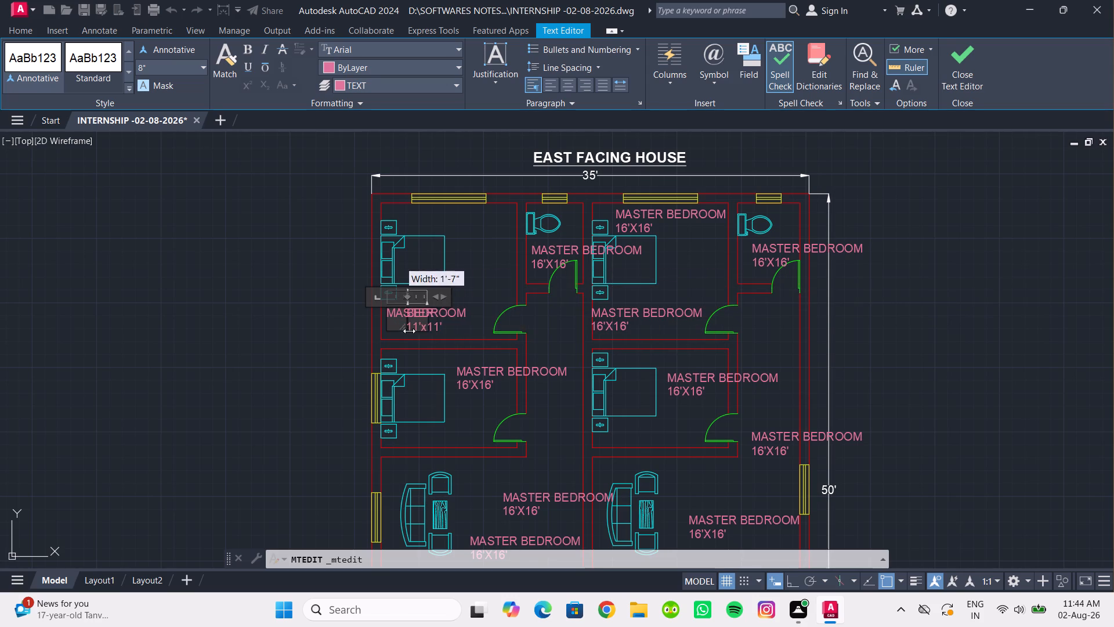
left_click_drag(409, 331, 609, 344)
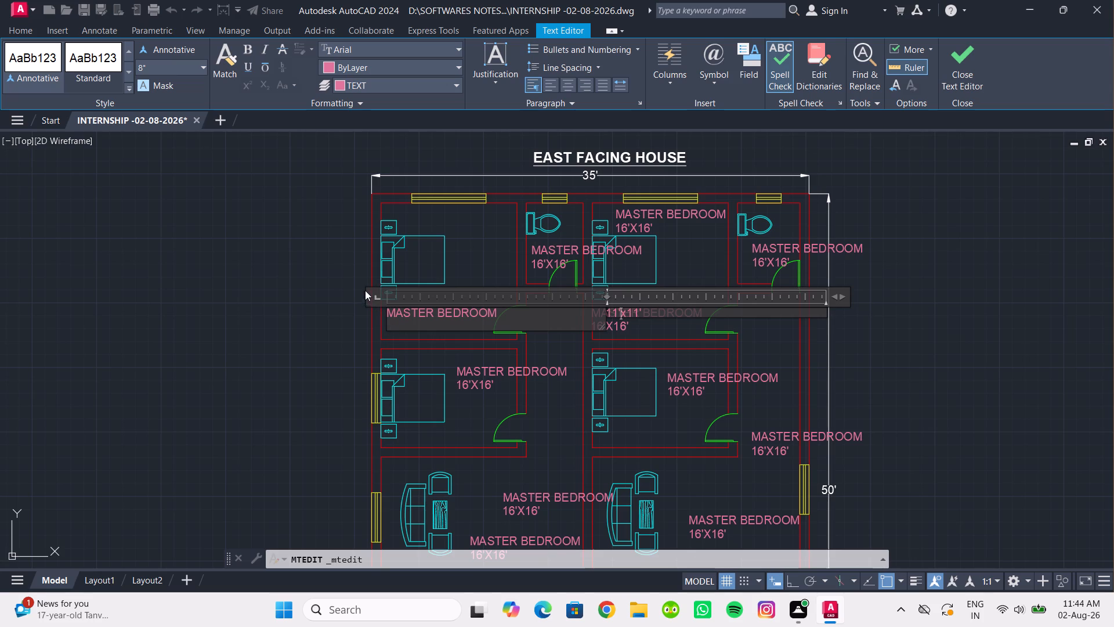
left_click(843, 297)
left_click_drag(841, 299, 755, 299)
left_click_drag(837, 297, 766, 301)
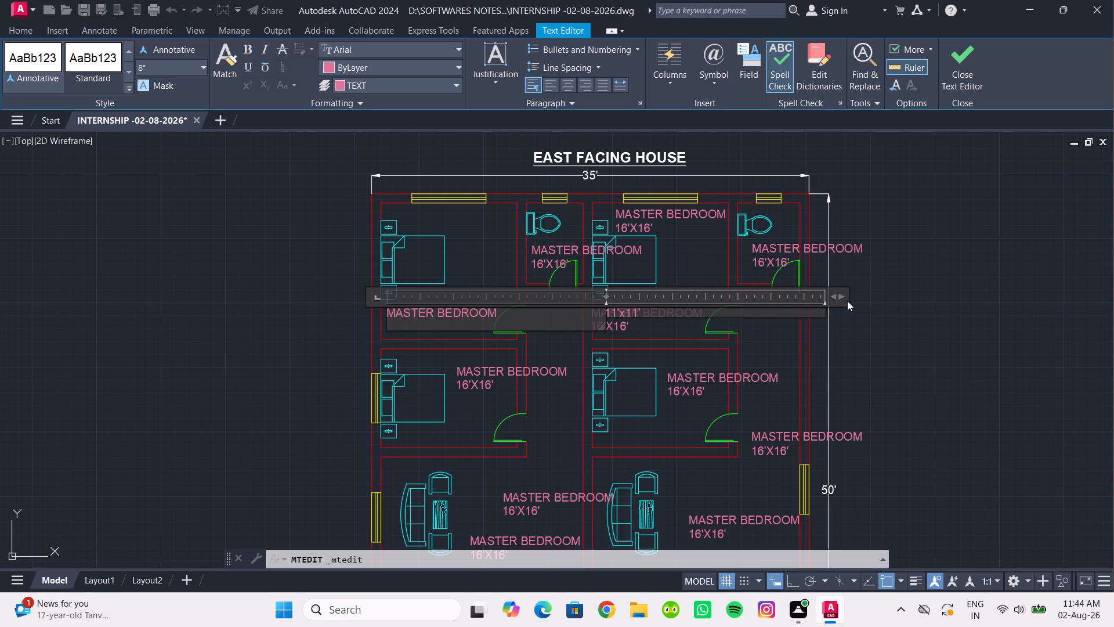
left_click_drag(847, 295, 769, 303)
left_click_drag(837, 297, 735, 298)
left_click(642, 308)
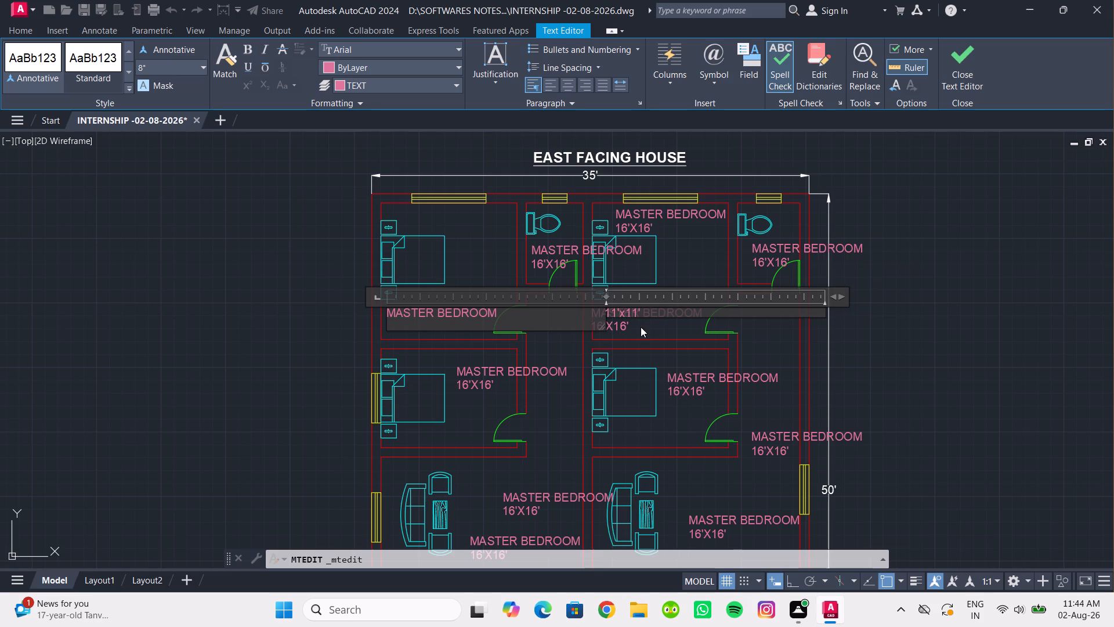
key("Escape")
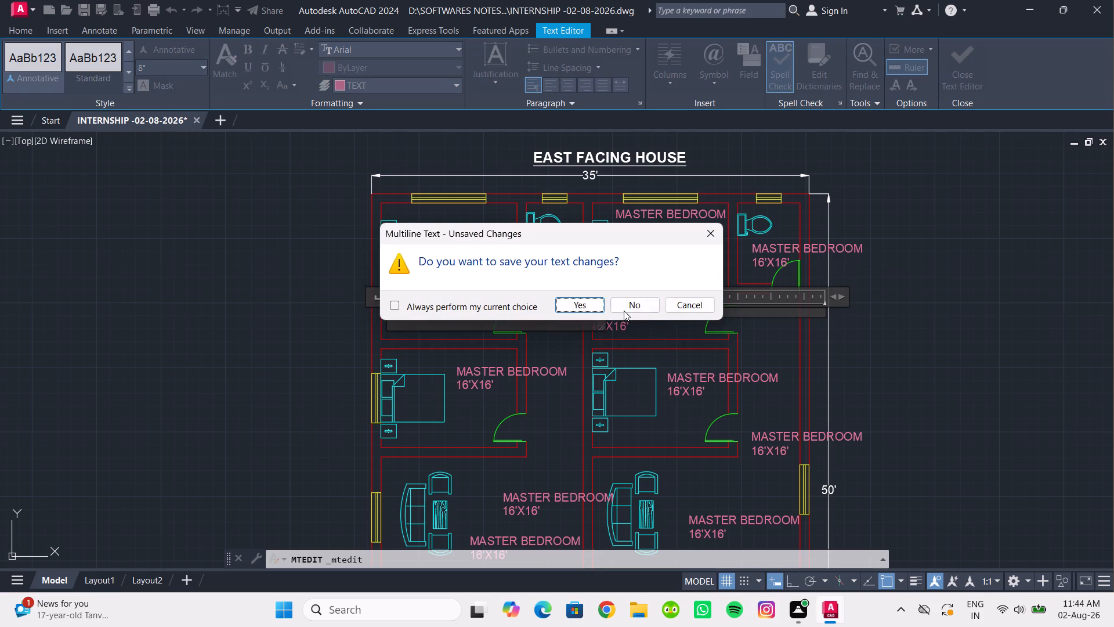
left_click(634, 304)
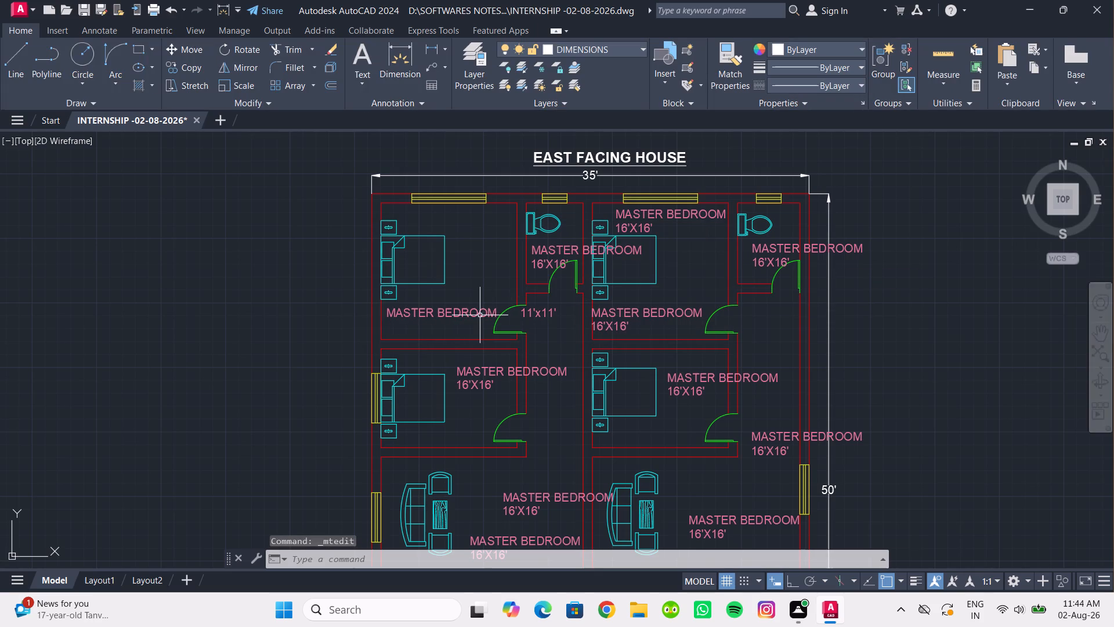
Undo the earlier edit of the left unit's top MASTER BEDROOM label and re-enter its size line as 11'x11'.
key("ctrl+z")
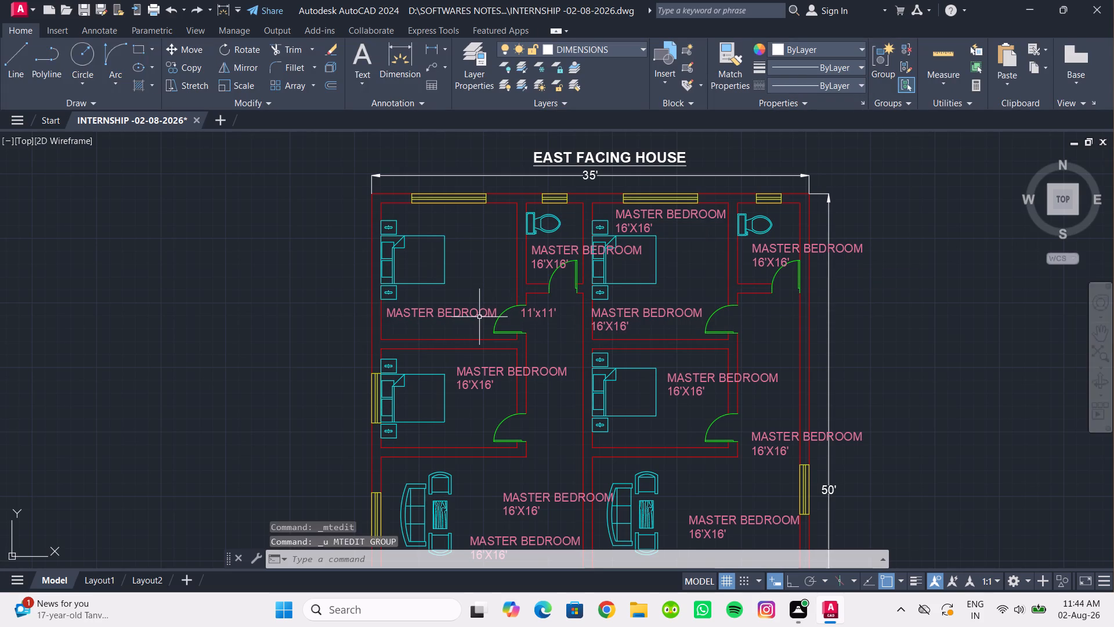
key("ctrl+z")
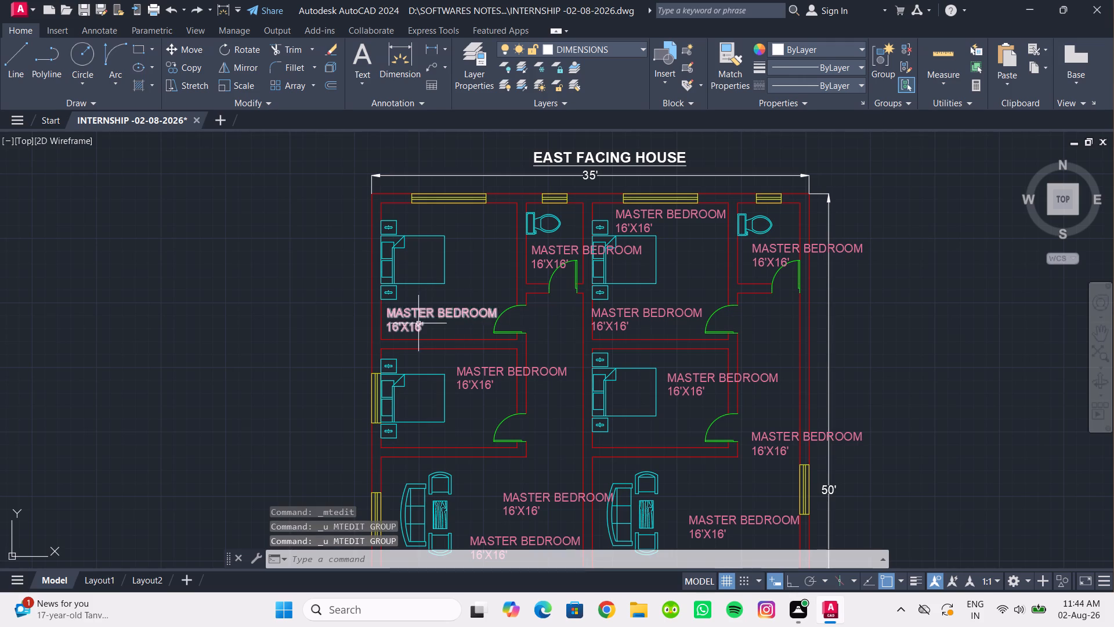
double_click(418, 323)
left_click(436, 327)
left_click_drag(436, 327, 392, 327)
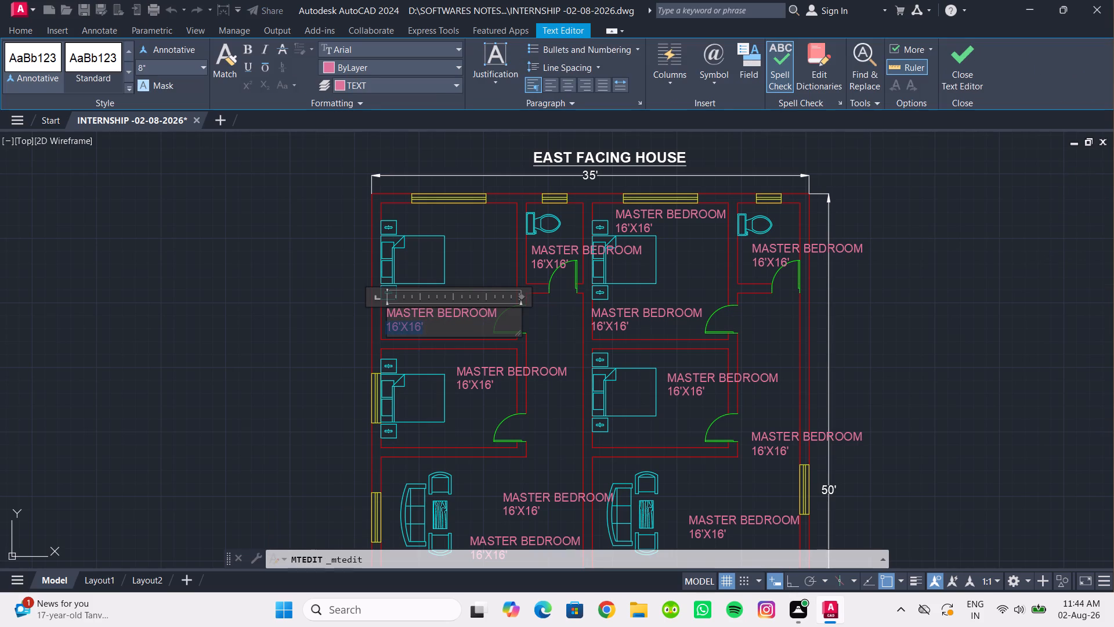
left_click_drag(392, 327, 386, 327)
type("11'x11'")
left_click(208, 344)
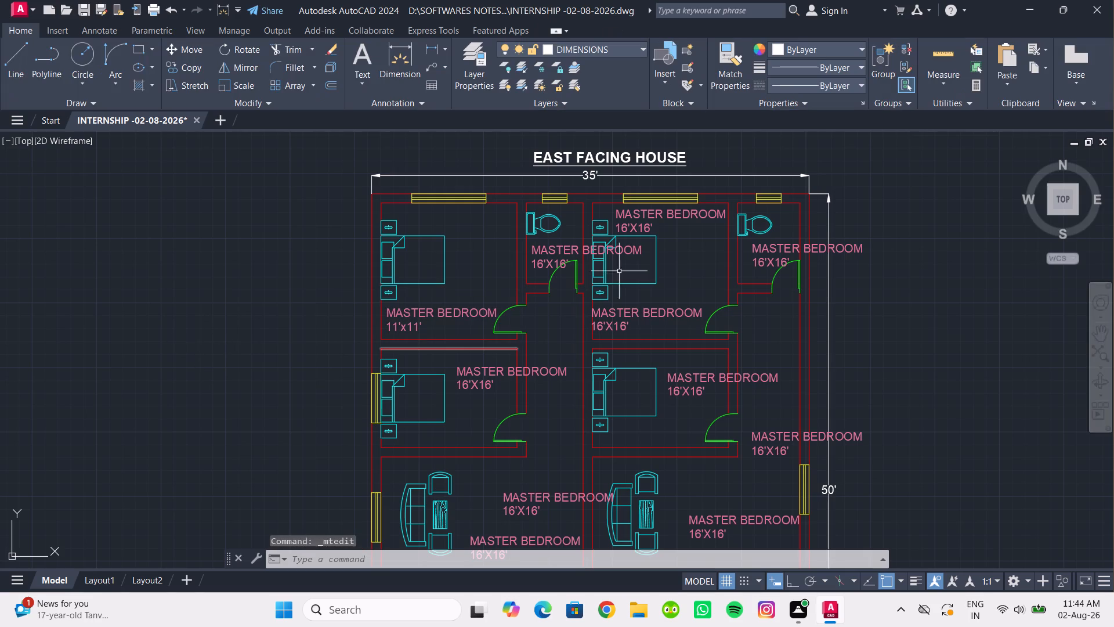
Replace the label in the left unit's toilet with TOILET and the size 4'7"X6'6" on a second line.
double_click(562, 248)
left_click_drag(578, 270, 494, 245)
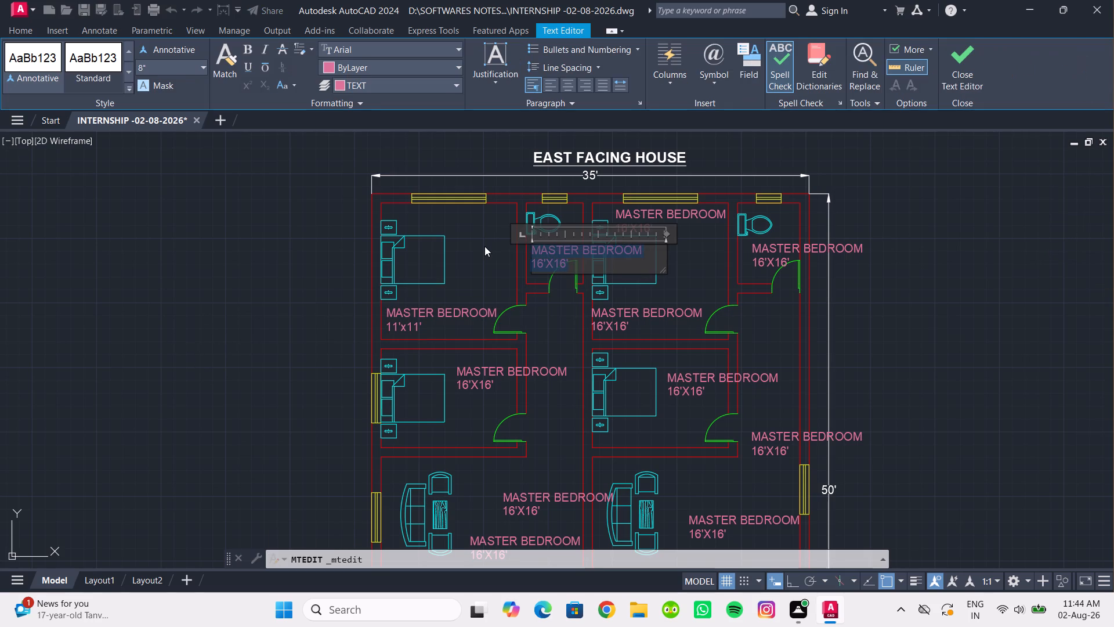
type("toil")
key("BackSpace")
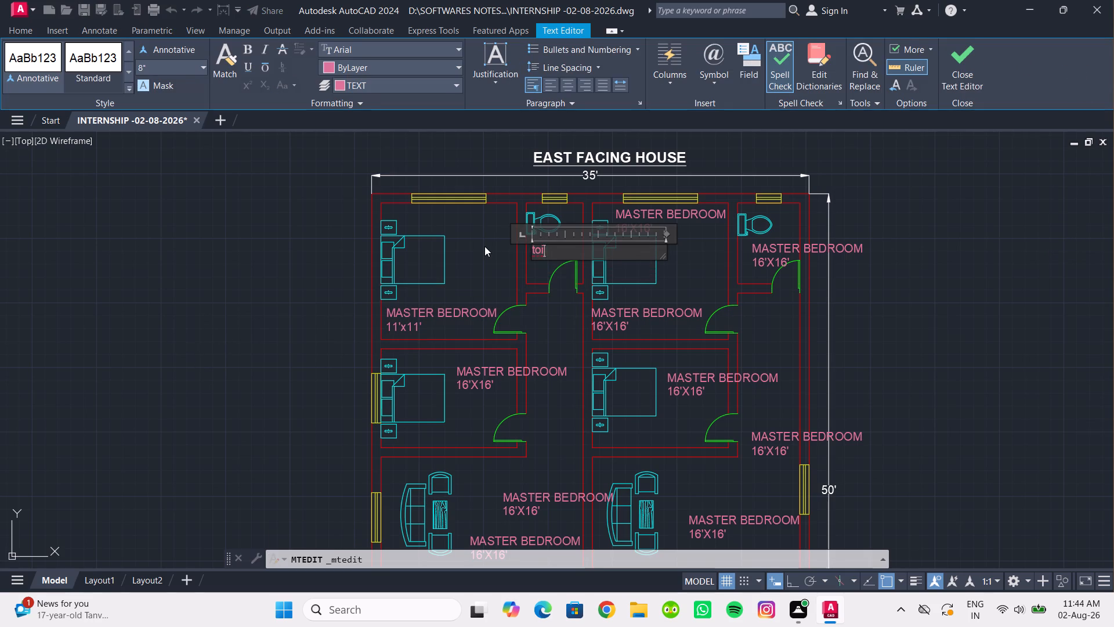
key("BackSpace")
key("BackSpace")
type("TO")
type("ILET")
key("Return")
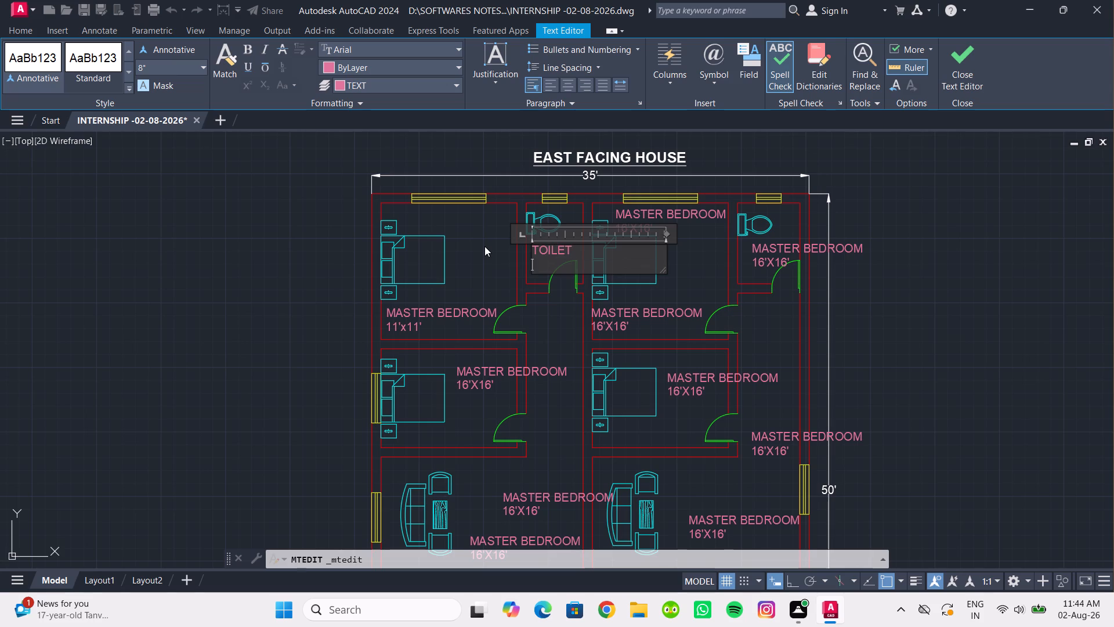
type("4'7\"X")
type("6'6\"")
left_click(198, 405)
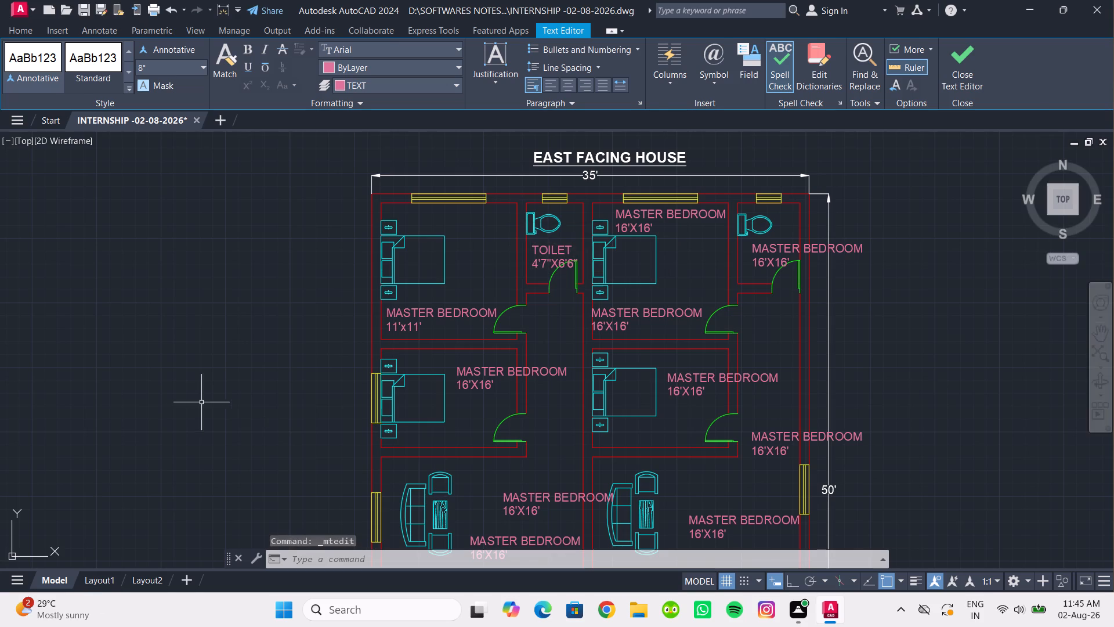
Move the TOILET label slightly up and toward the wall, just below the WC in the left unit's toilet.
scroll(594, 253, "up", 2)
middle_click_drag(597, 273, 633, 343)
left_click(532, 320)
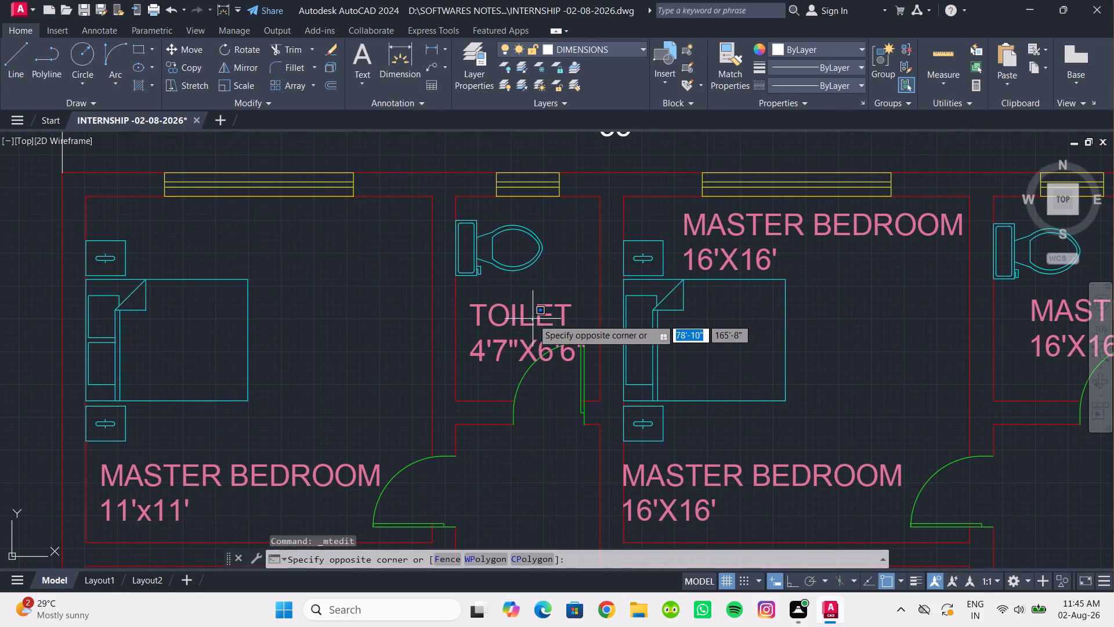
left_click(511, 316)
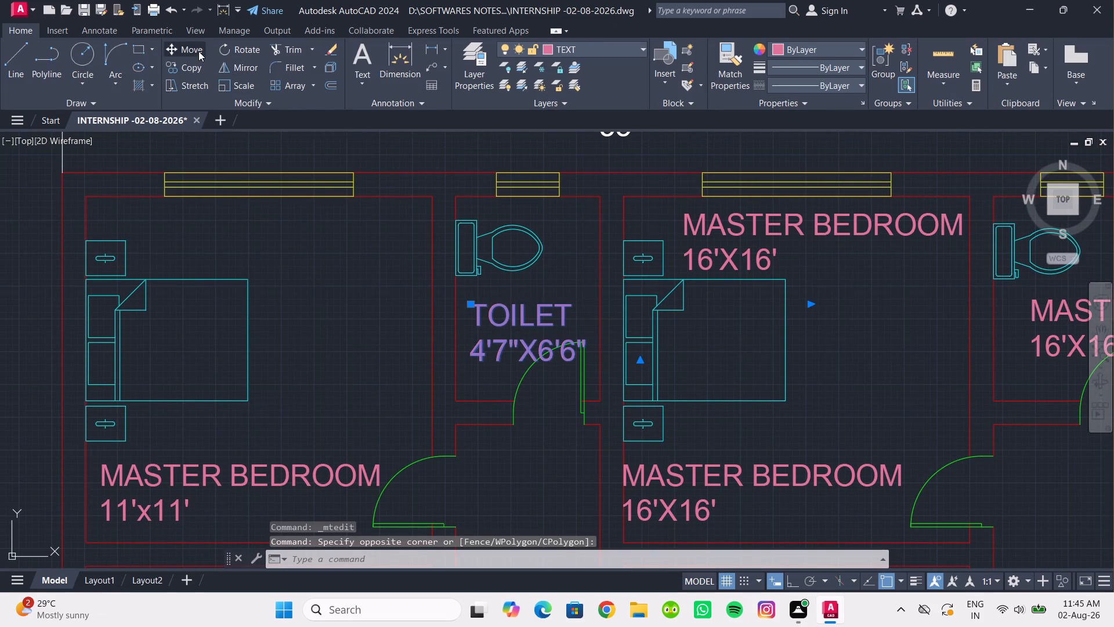
left_click(198, 51)
scroll(497, 283, "up", 2)
left_click_drag(442, 344, 442, 326)
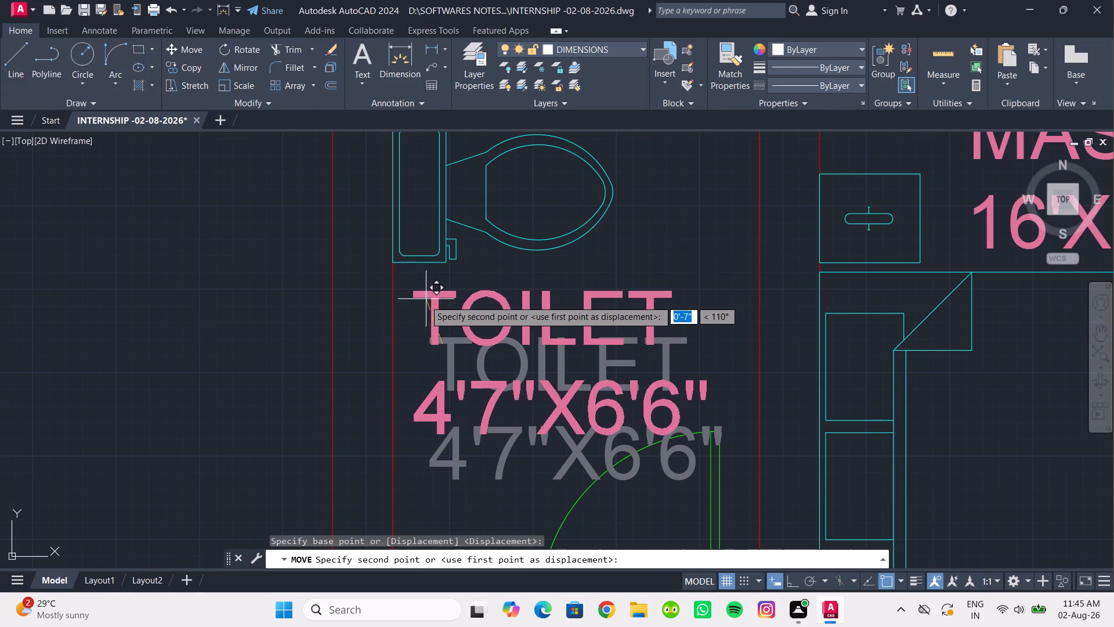
left_click(422, 291)
Delete the extra MASTER BEDROOM label beside the window in the right unit's top bedroom.
scroll(495, 338, "down", 3)
middle_click_drag(567, 366, 460, 390)
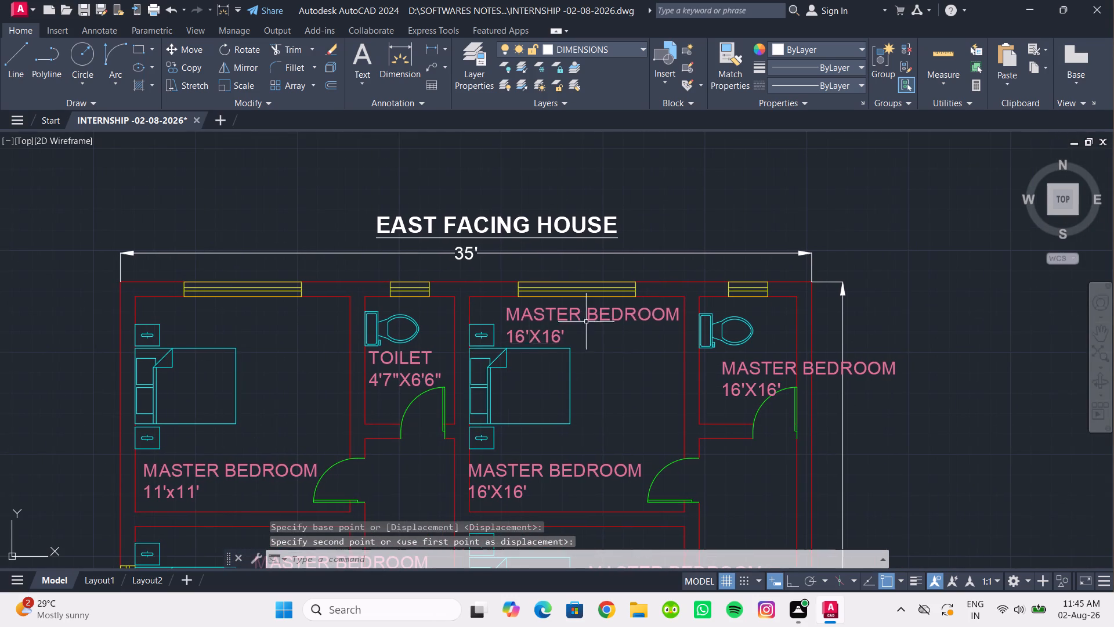
left_click(560, 315)
key("Delete")
Move the remaining MASTER BEDROOM label in the right unit's top bedroom about 4 inches inward from the wall line.
middle_click_drag(573, 381, 584, 301)
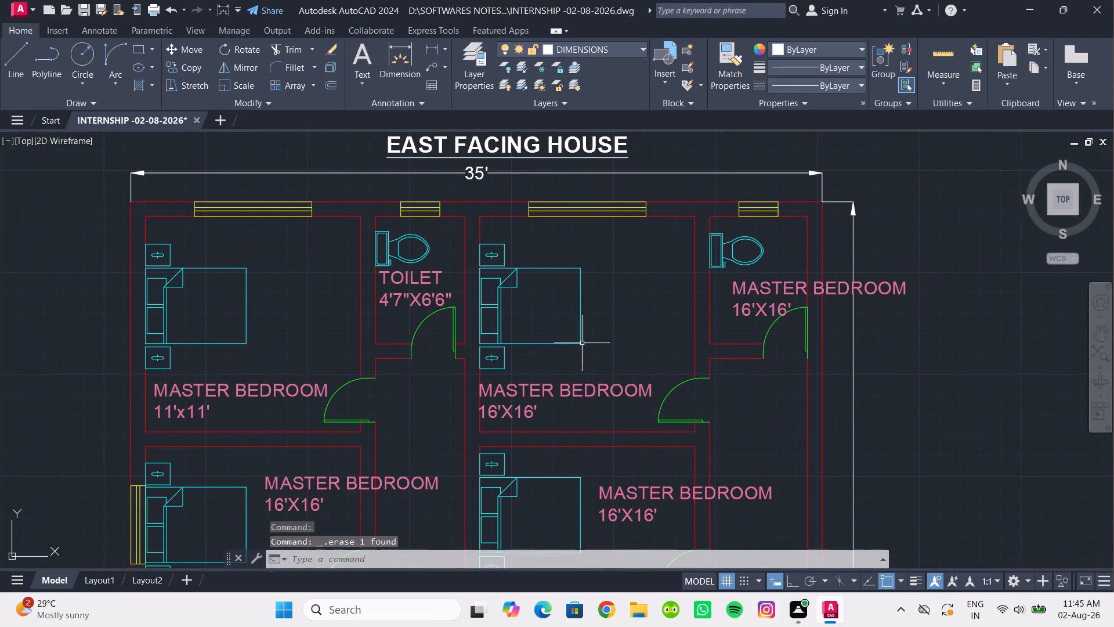
left_click(546, 388)
scroll(540, 402, "up", 2)
middle_click_drag(524, 389, 488, 303)
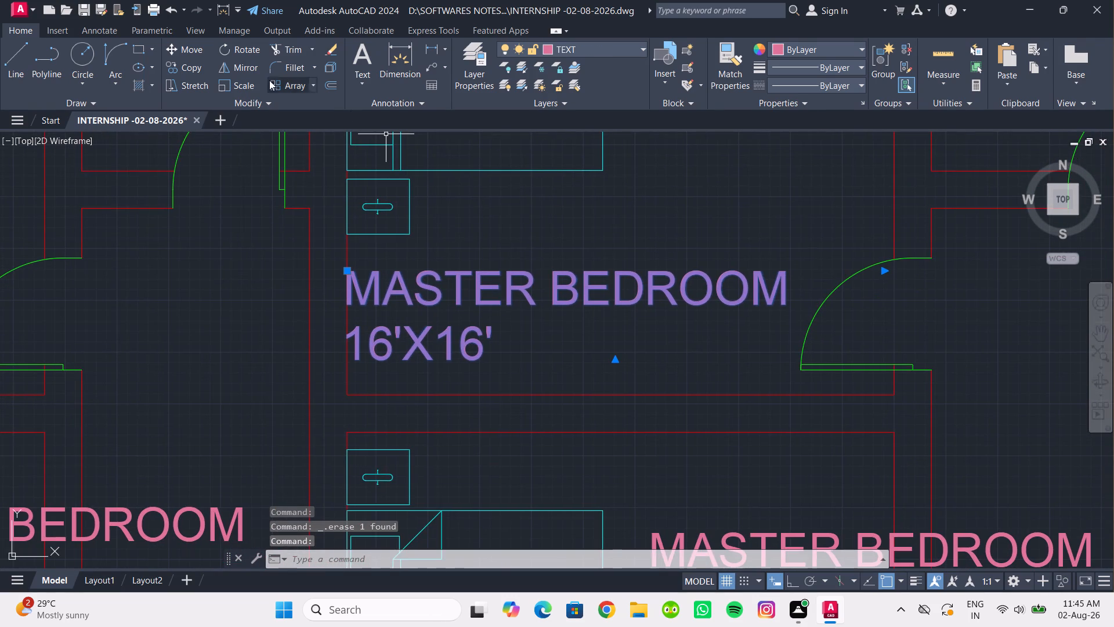
left_click(191, 51)
left_click(415, 294)
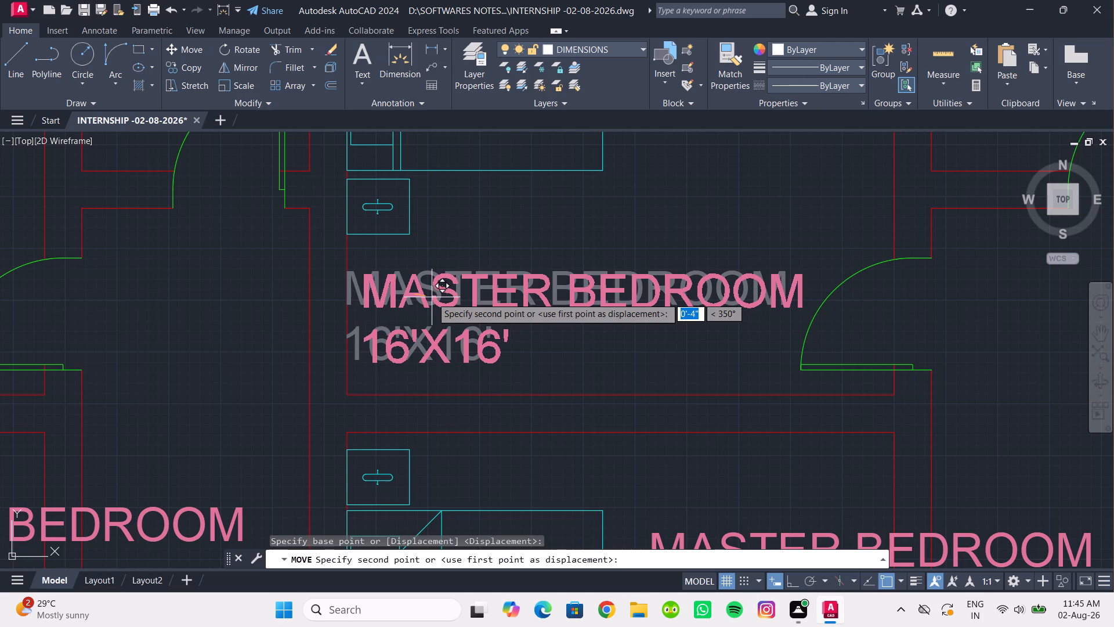
left_click(432, 297)
Replace the size line of the MASTER BEDROOM label in the right unit's top bedroom with 11'X11'.
middle_click_drag(445, 302, 390, 316)
scroll(408, 320, "down", 2)
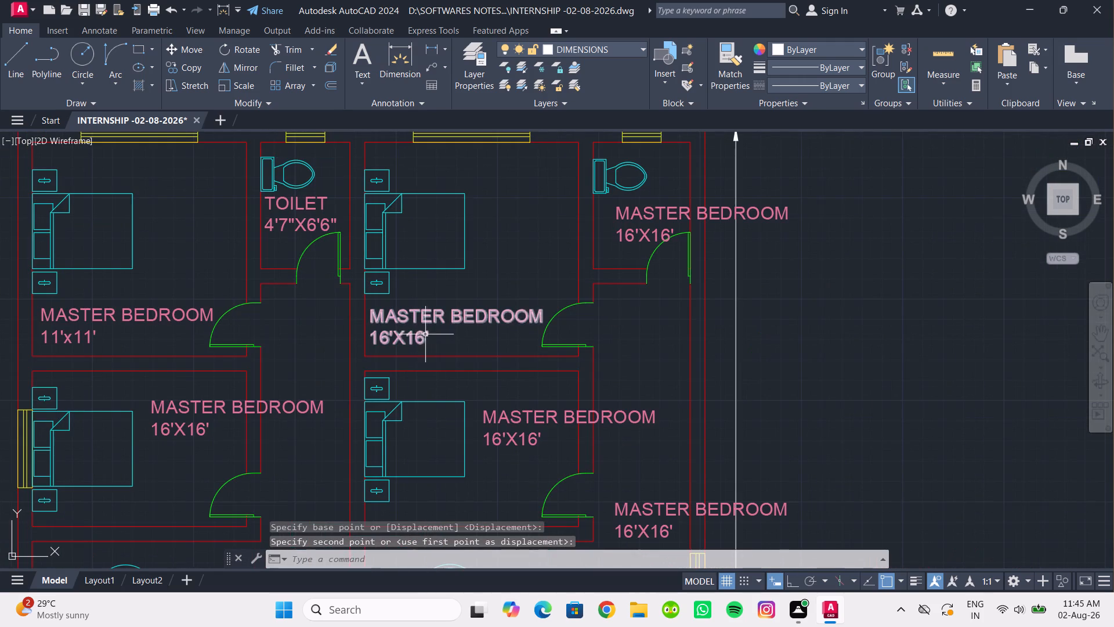
scroll(427, 332, "up", 1)
double_click(405, 307)
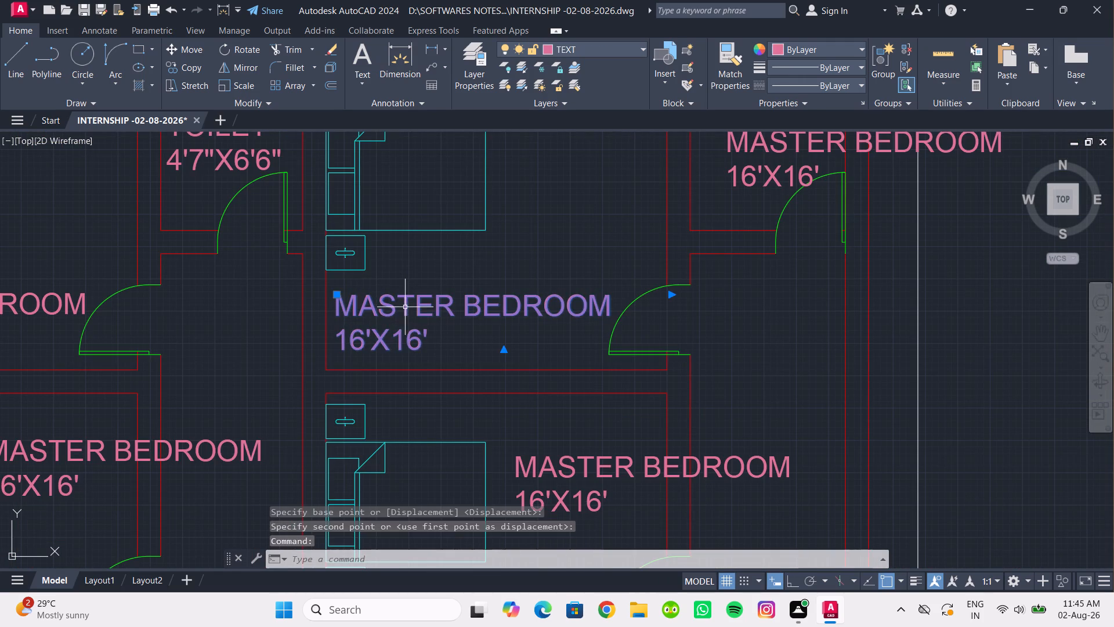
left_click(433, 334)
left_click_drag(433, 334, 339, 346)
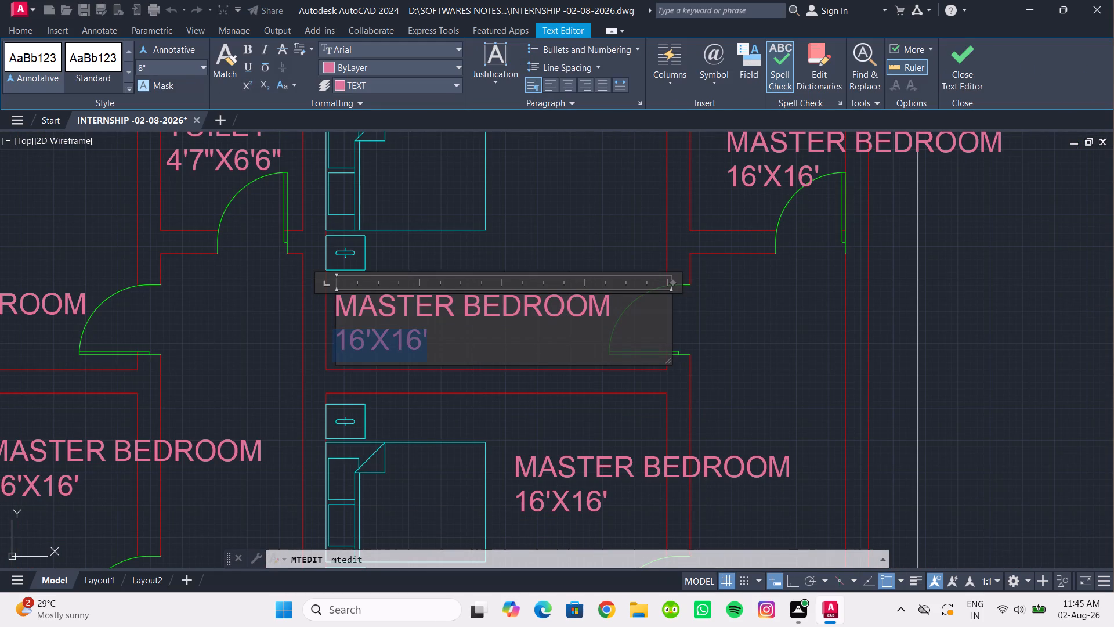
left_click_drag(339, 346, 338, 345)
type("11'X11'")
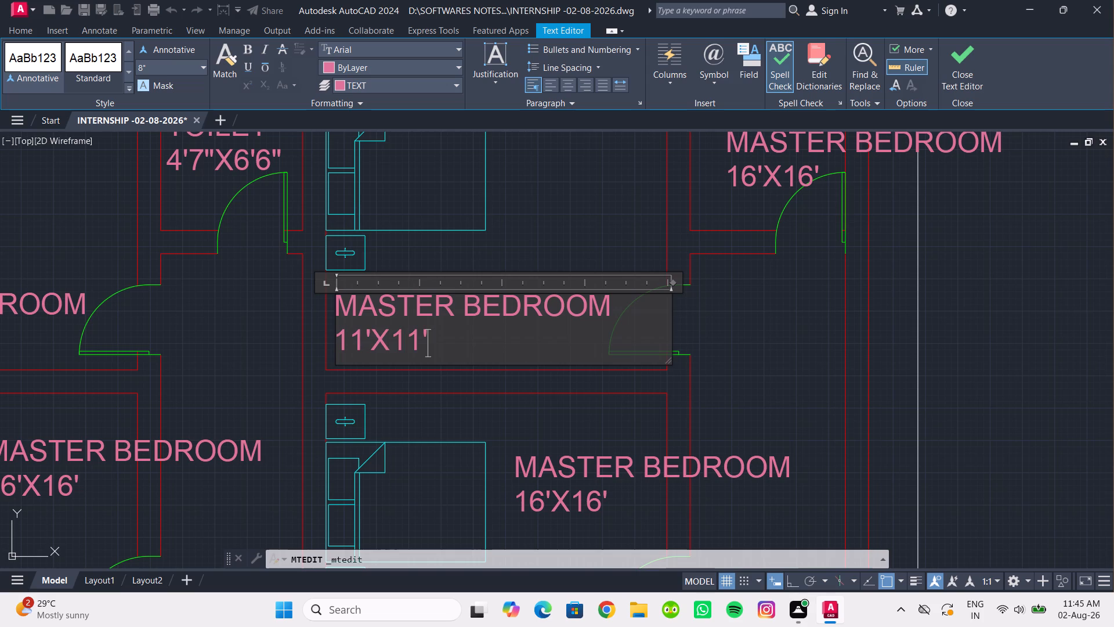
left_click(264, 334)
scroll(371, 407, "down", 2)
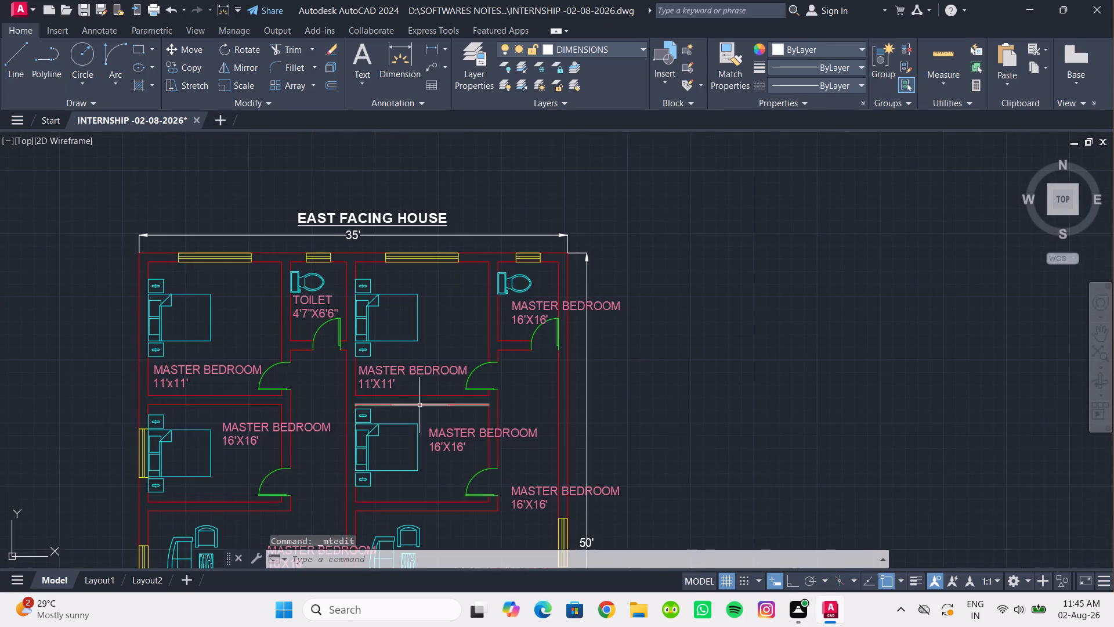
Replace the MASTER BEDROOM label at the right unit's toilet with TOILET and the size 5'X6'6" on a second line.
middle_click_drag(395, 407, 331, 423)
double_click(471, 318)
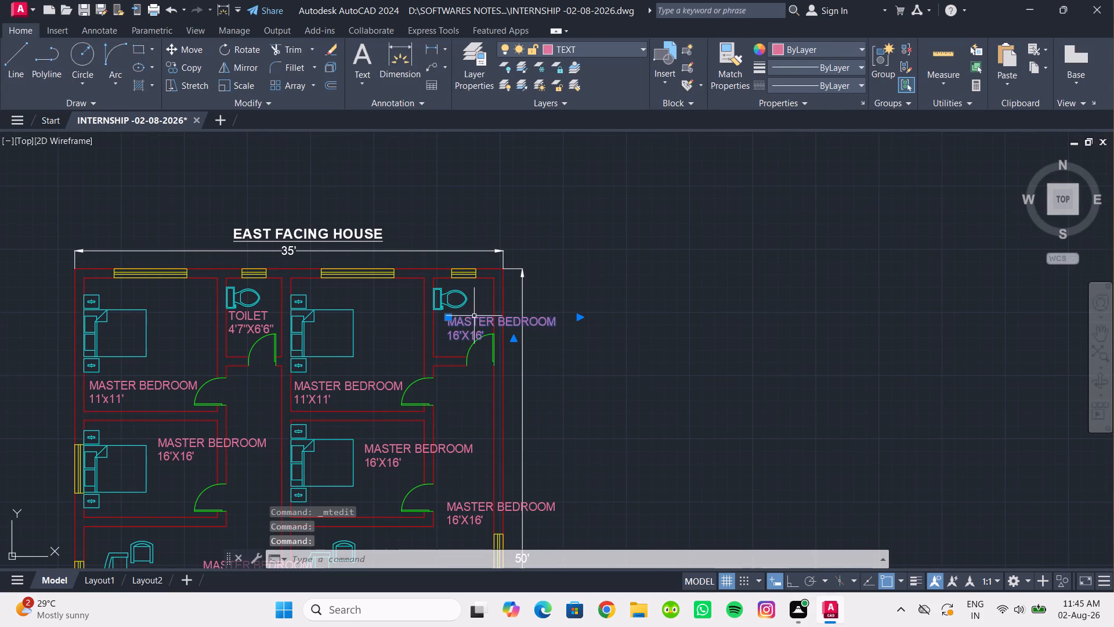
left_click(473, 316)
double_click(475, 324)
left_click_drag(487, 339, 434, 319)
type("TO")
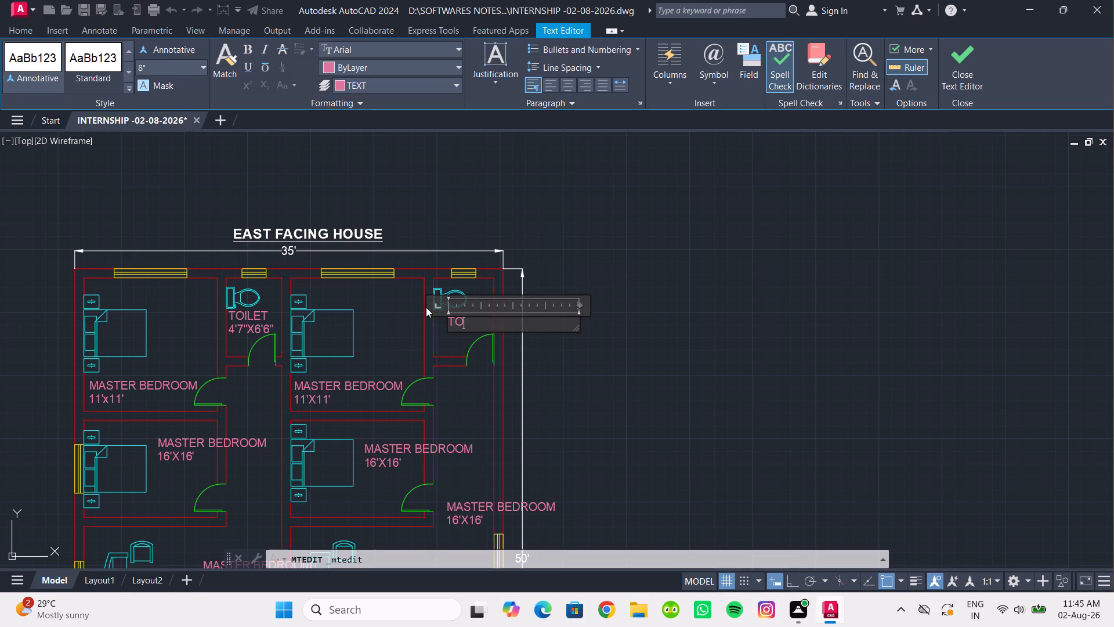
key("BackSpace")
type("OILET")
key("Return")
type("5'X")
type("6'6\"")
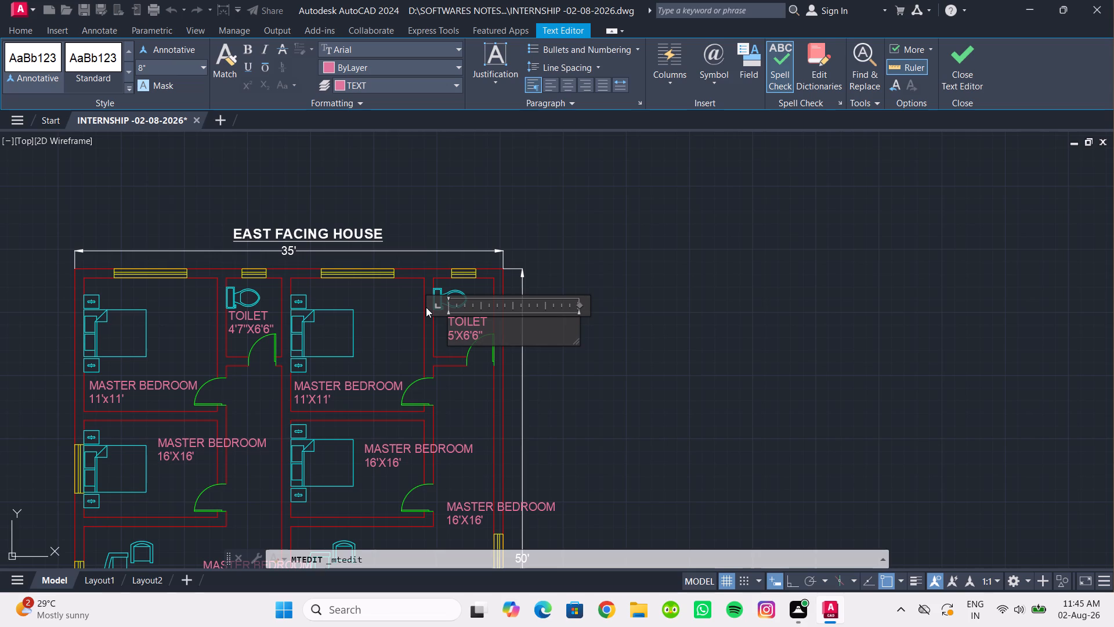
left_click(623, 397)
Move the TOILET label in the right unit's toilet toward the inner wall and slightly away from the door swing, just below the WC.
scroll(510, 330, "up", 3)
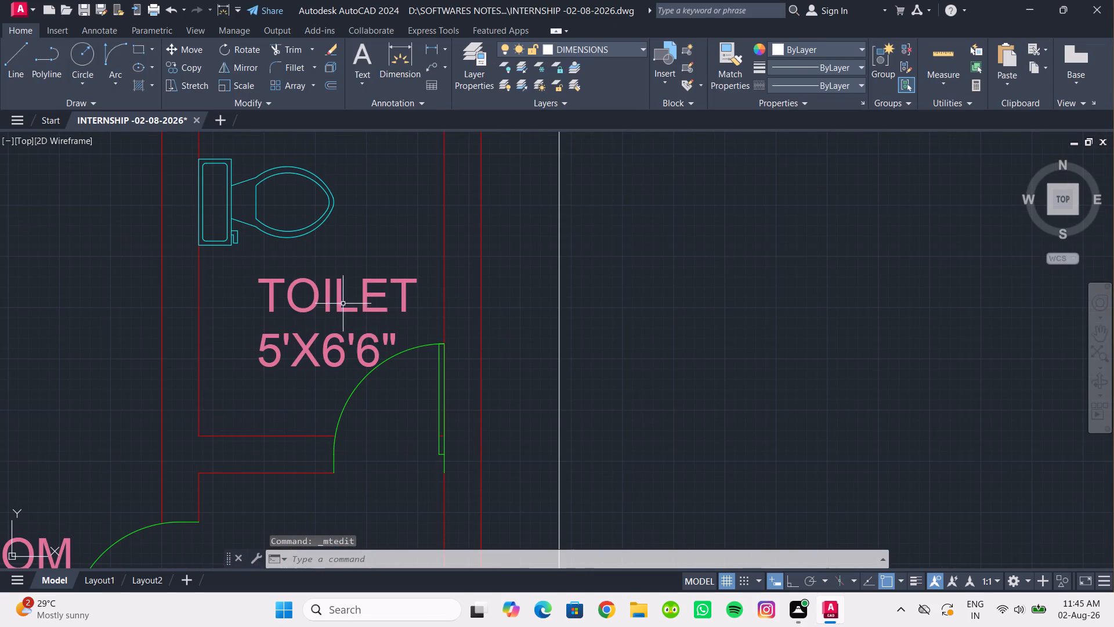
left_click(341, 303)
middle_click_drag(404, 279, 517, 284)
left_click(183, 41)
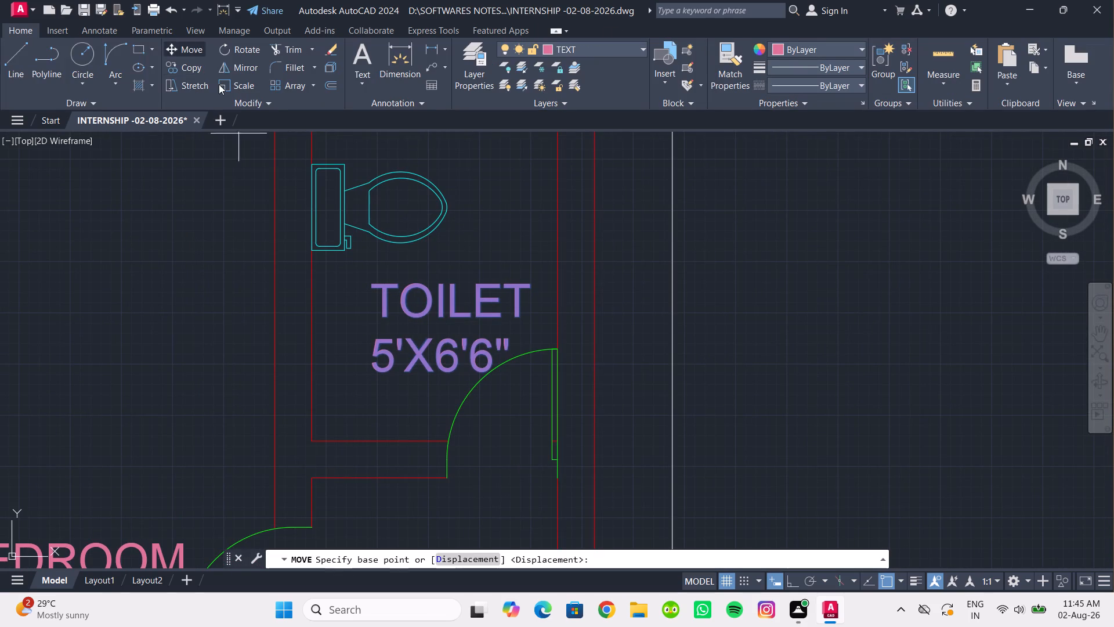
left_click(425, 257)
left_click(383, 257)
Replace the MASTER BEDROOM label in the left unit's second bedroom with KID'S, BEDROOM and 11'X8' on three lines.
scroll(423, 286, "down", 1)
middle_click_drag(424, 287, 425, 288)
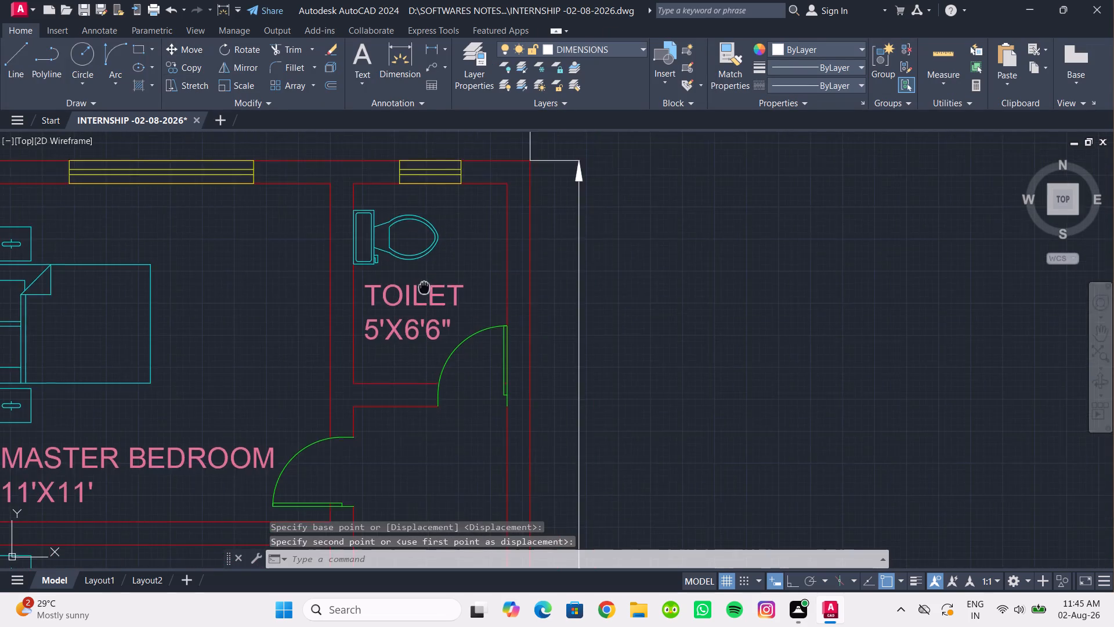
middle_click_drag(425, 288, 486, 224)
scroll(467, 228, "down", 2)
scroll(426, 260, "down", 1)
middle_click_drag(385, 262, 449, 219)
scroll(334, 271, "up", 3)
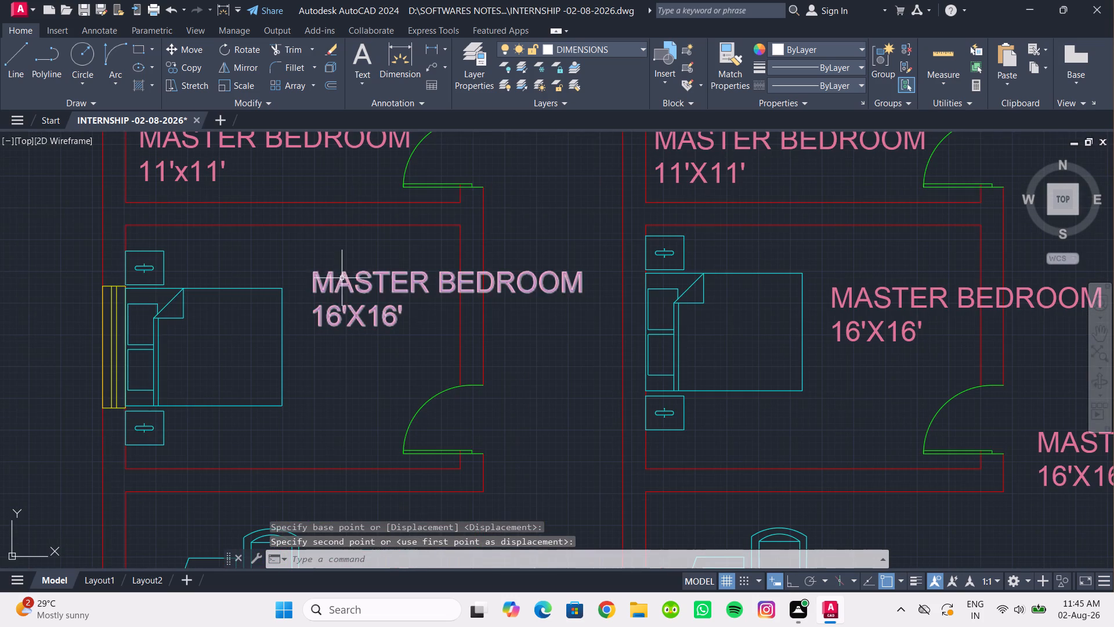
double_click(346, 284)
left_click_drag(413, 311, 319, 269)
type("KID")
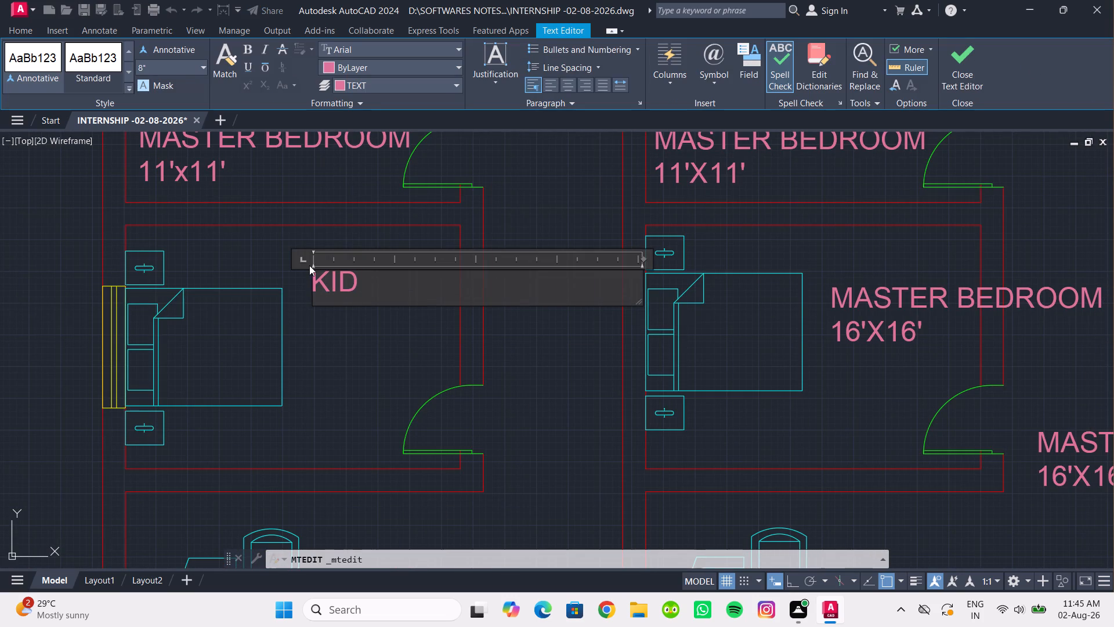
type("'S")
key("Return")
type("BEDROOM")
key("Return")
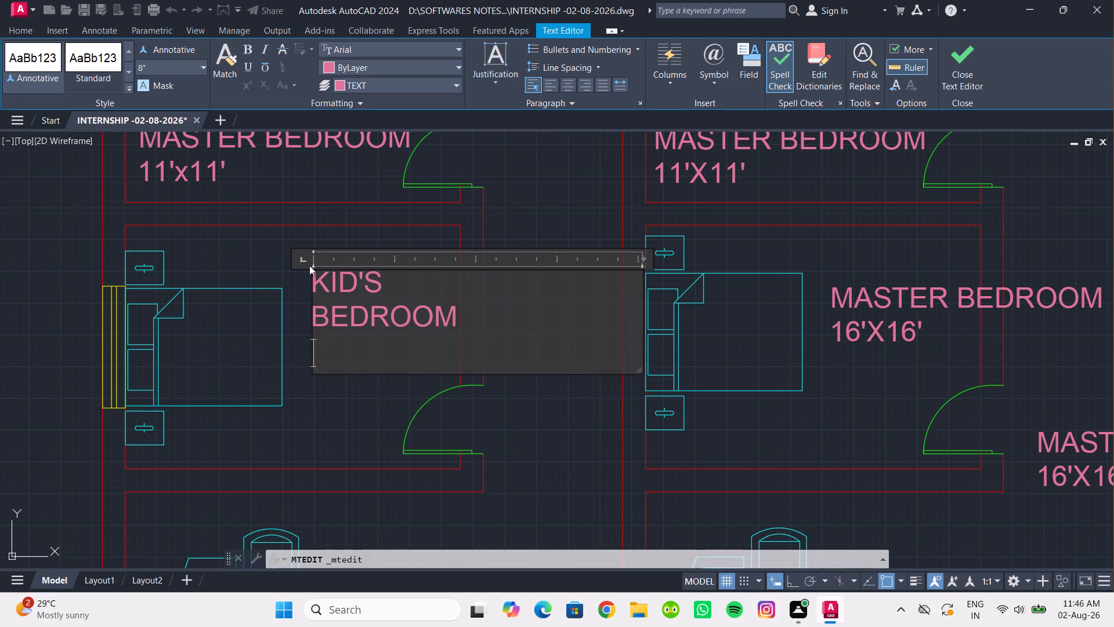
type("11'")
key("x")
key("8")
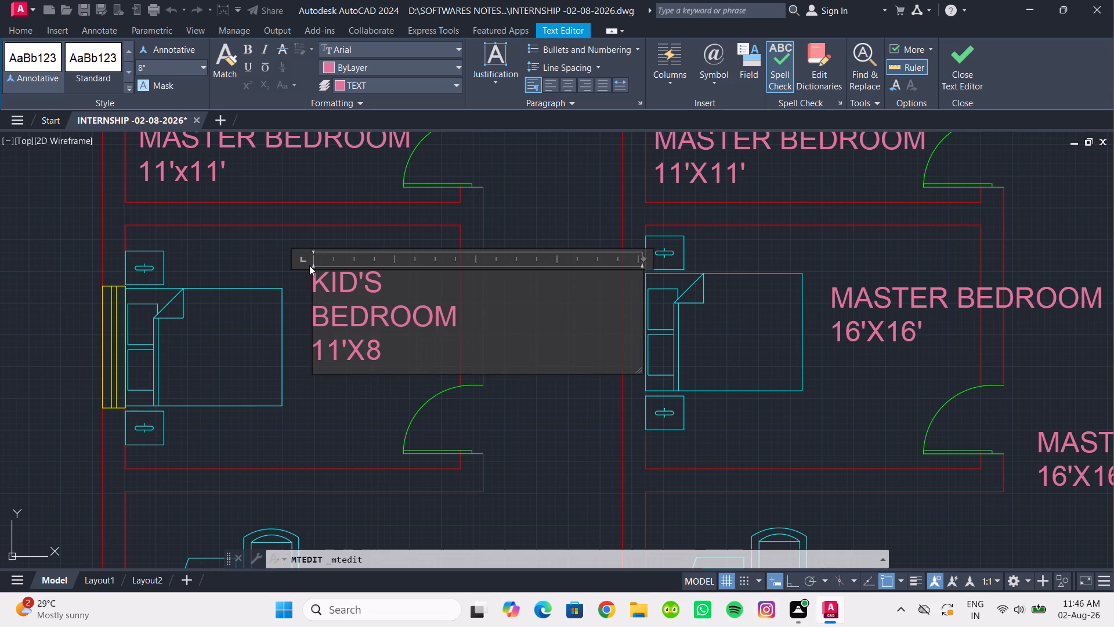
key("apostrophe")
left_click(558, 440)
Replace the MASTER BEDROOM label in the right unit's second bedroom with KID'S, BEDROOM and 11'X8' on three lines.
scroll(550, 430, "down", 2)
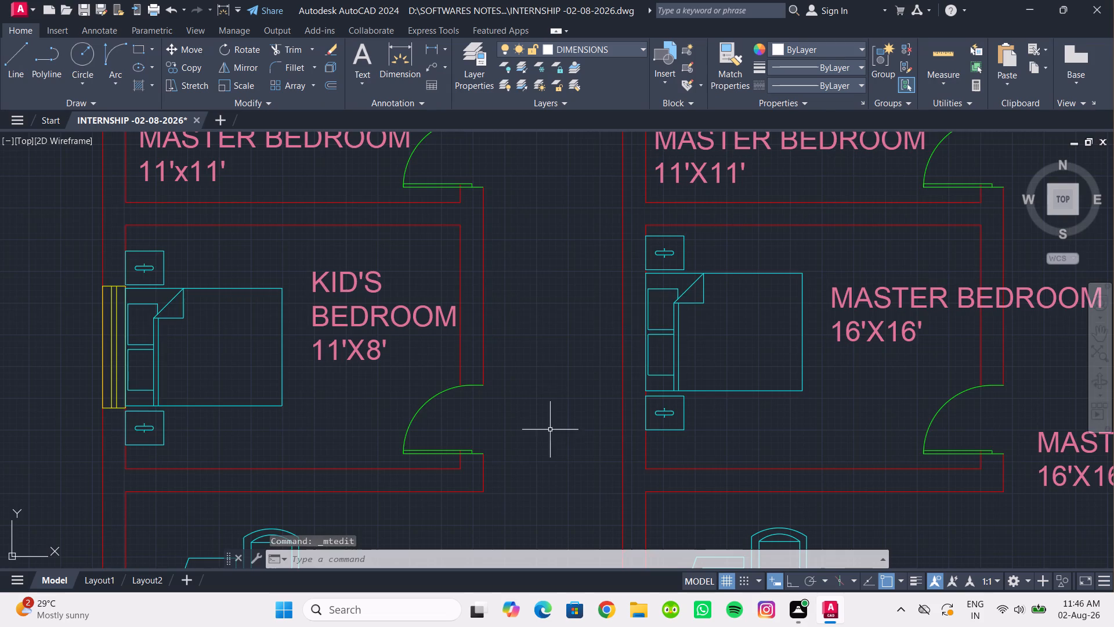
middle_click_drag(548, 429, 422, 383)
scroll(566, 349, "up", 2)
double_click(545, 309)
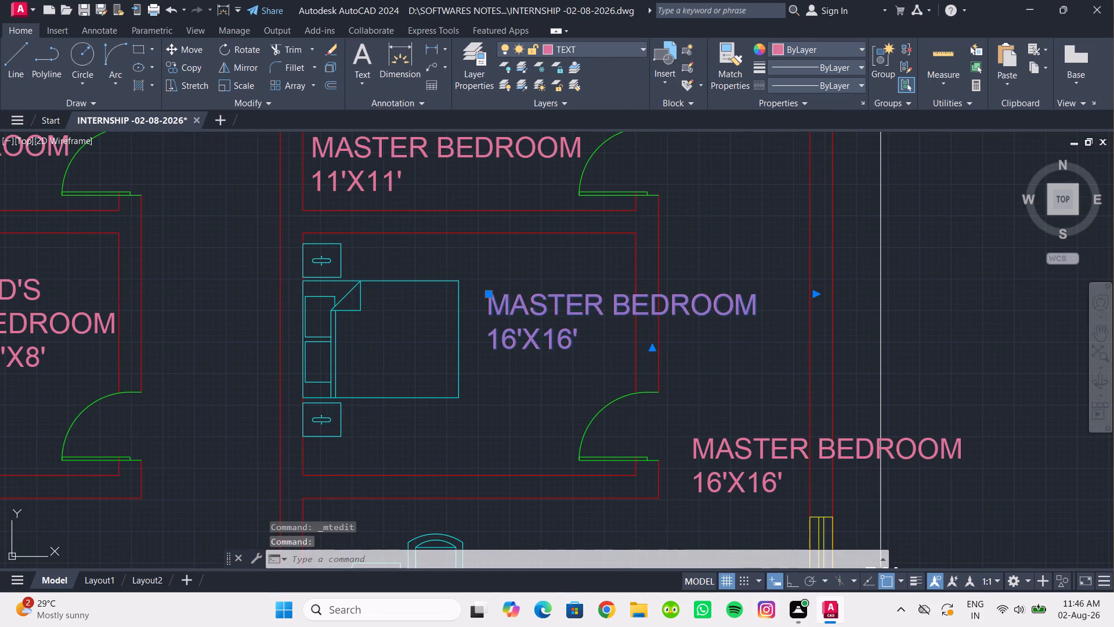
left_click_drag(584, 342, 460, 299)
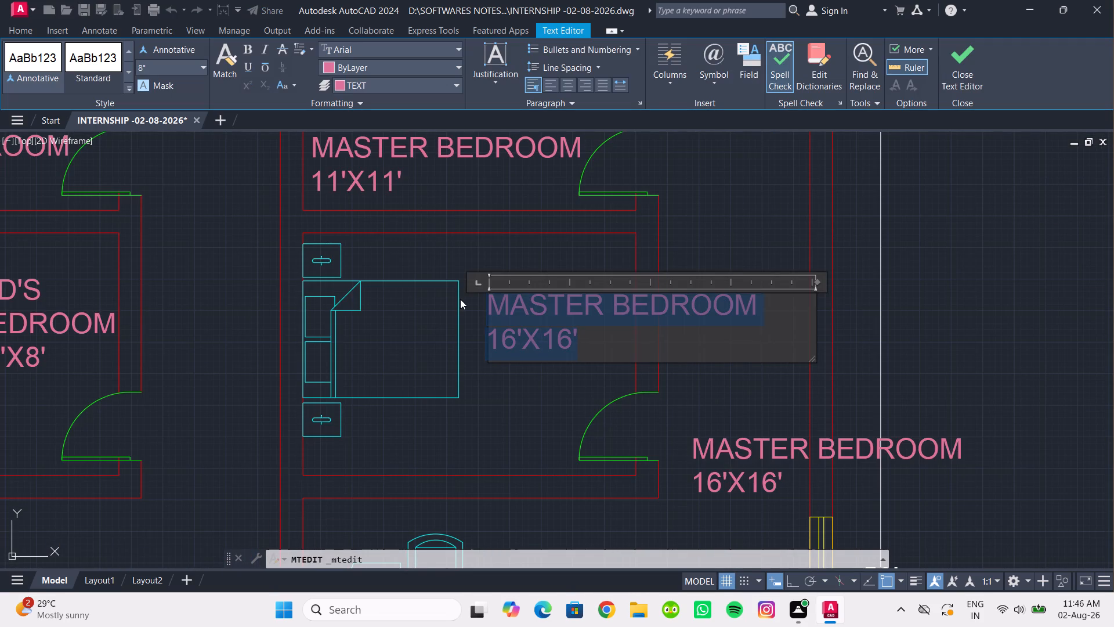
type("KID'S")
key("space")
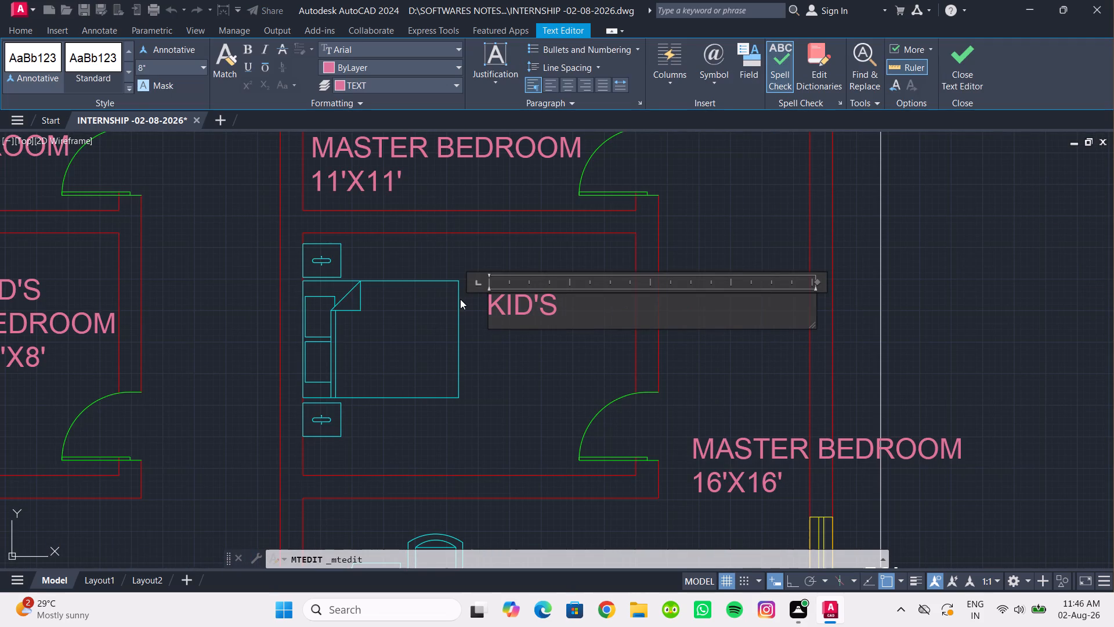
key("Return")
type("BEDROOM")
key("Return")
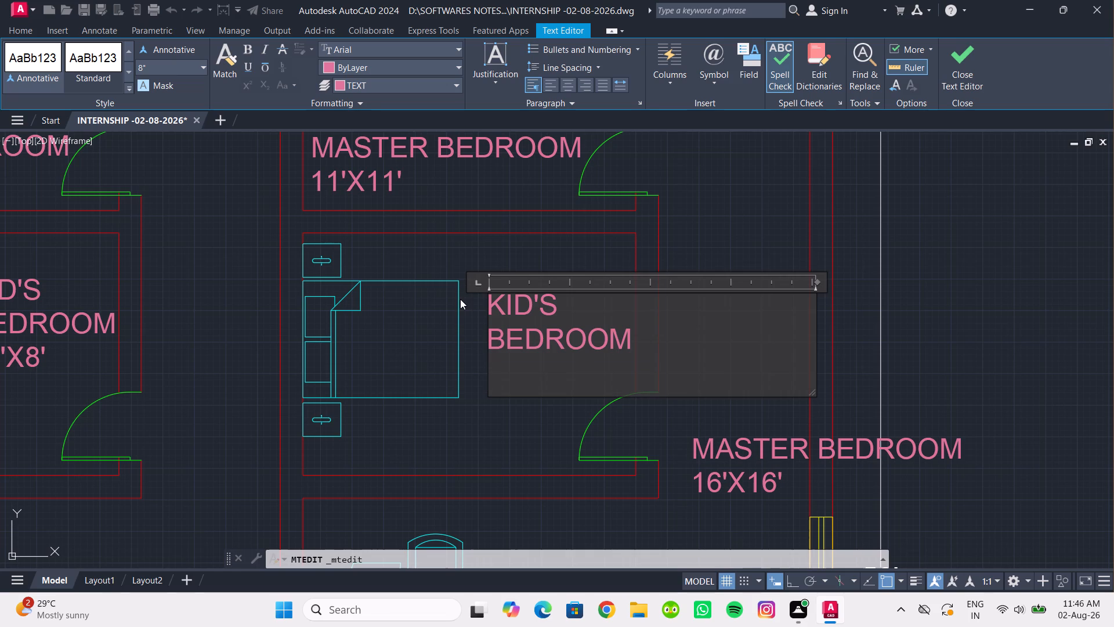
type("11")
key("apostrophe")
key("x")
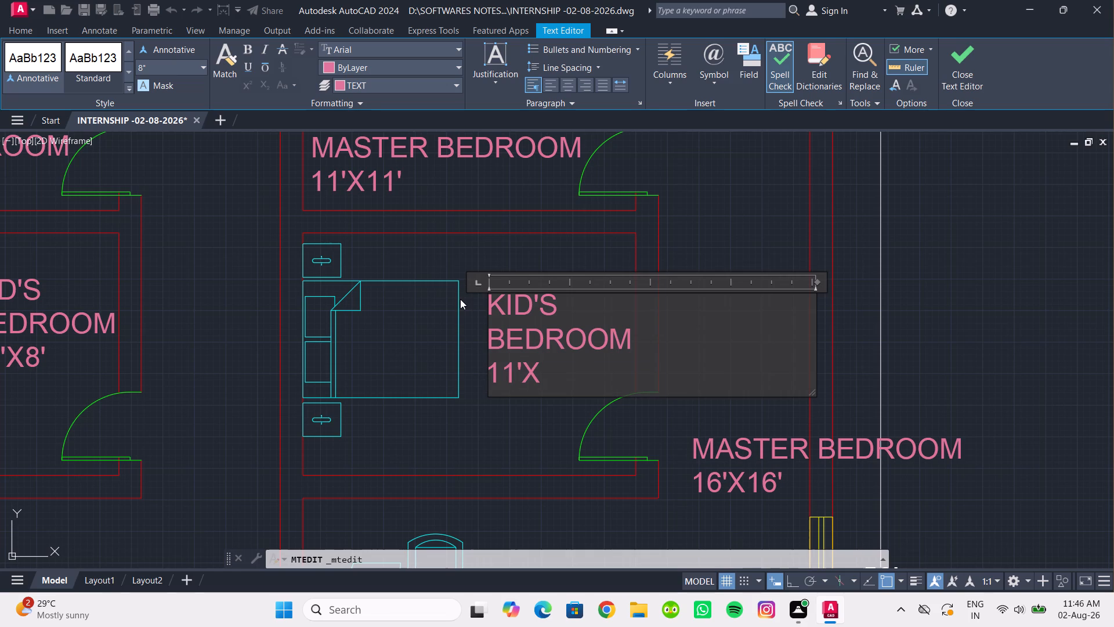
type("8X")
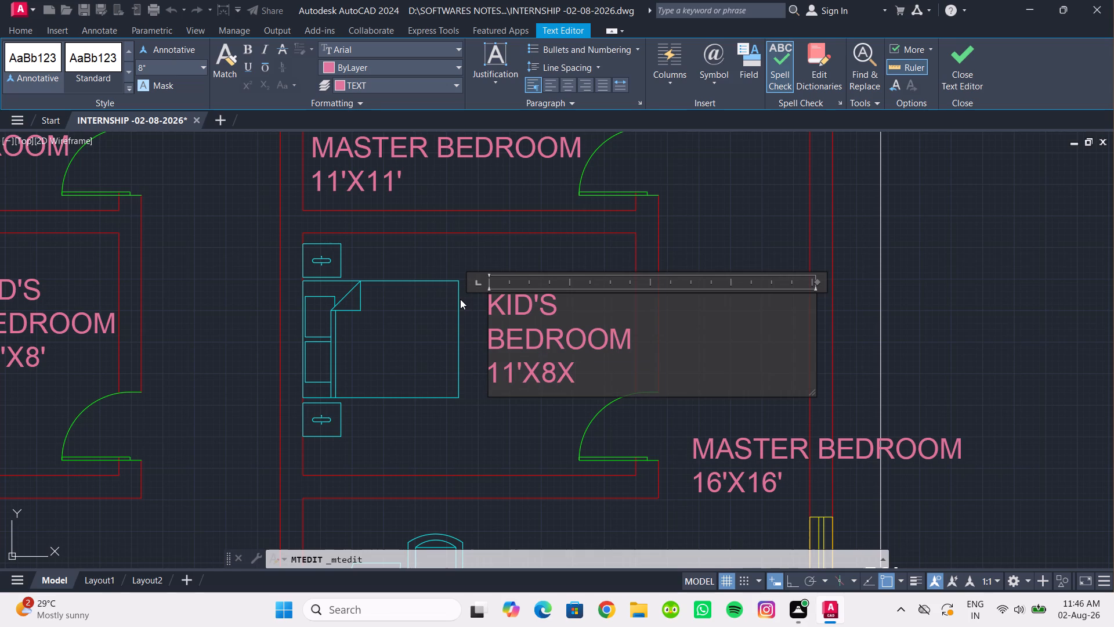
key("BackSpace")
key("apostrophe")
left_click(991, 319)
Replace the upper of the two MASTER BEDROOM labels beside the left unit's sofa set with PASSAGE and 4'7" WIDE on two lines.
scroll(918, 301, "down", 2)
middle_click_drag(915, 300, 880, 263)
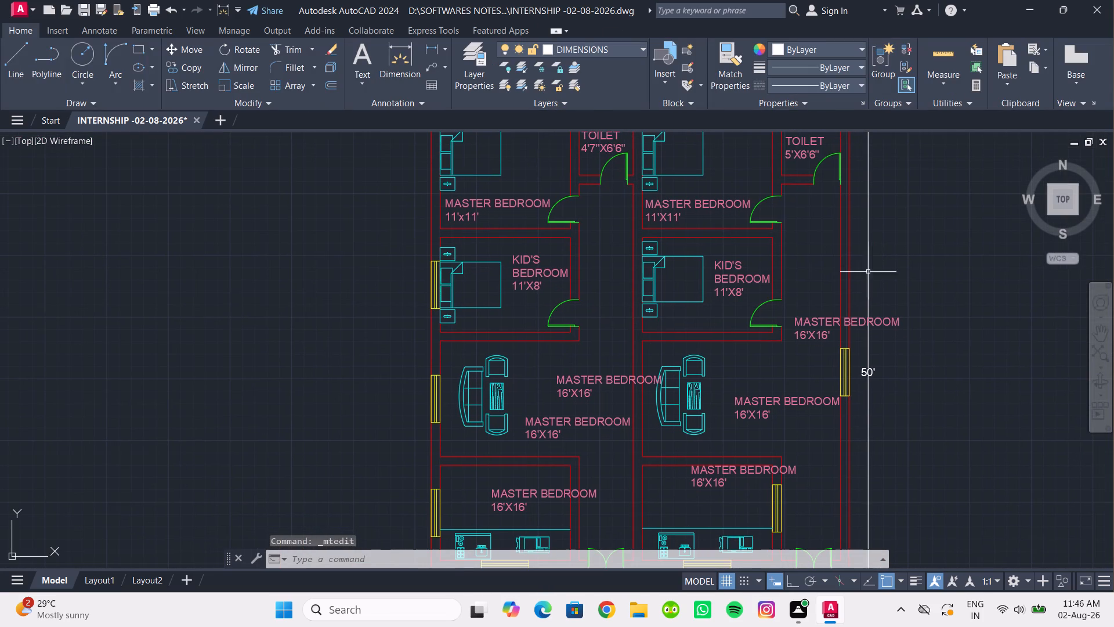
left_click(595, 385)
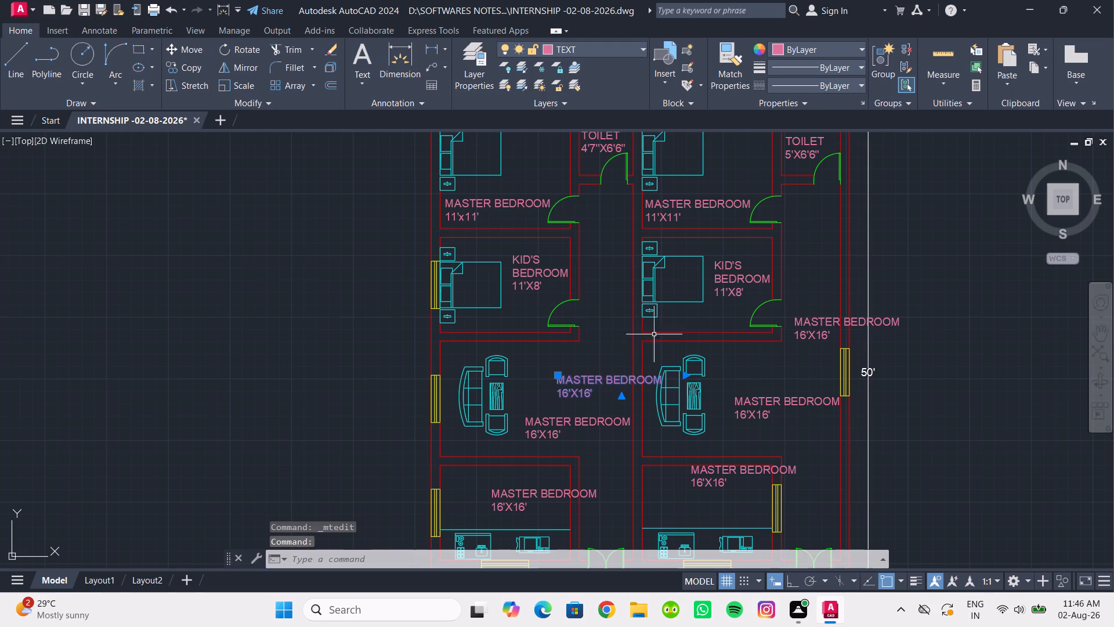
double_click(598, 380)
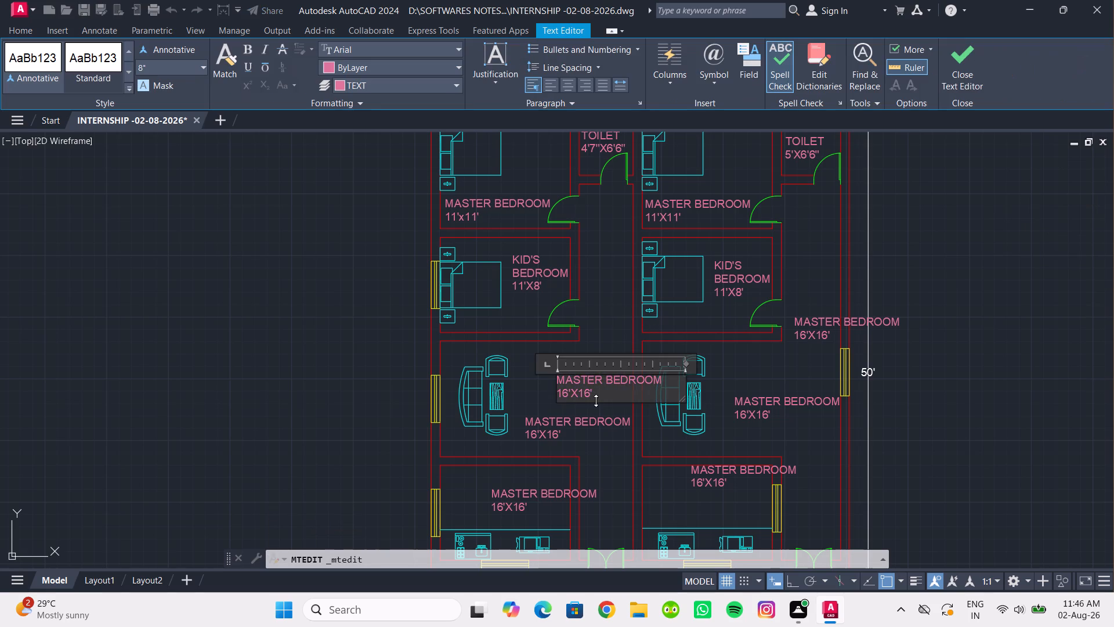
left_click(598, 399)
left_click_drag(599, 395, 548, 375)
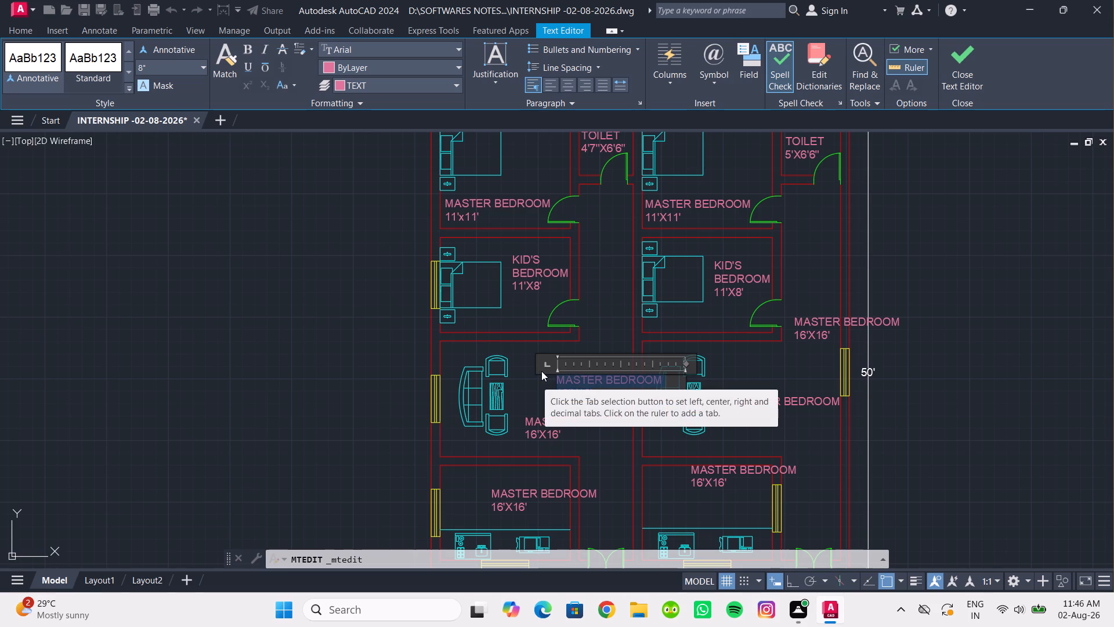
type("PA")
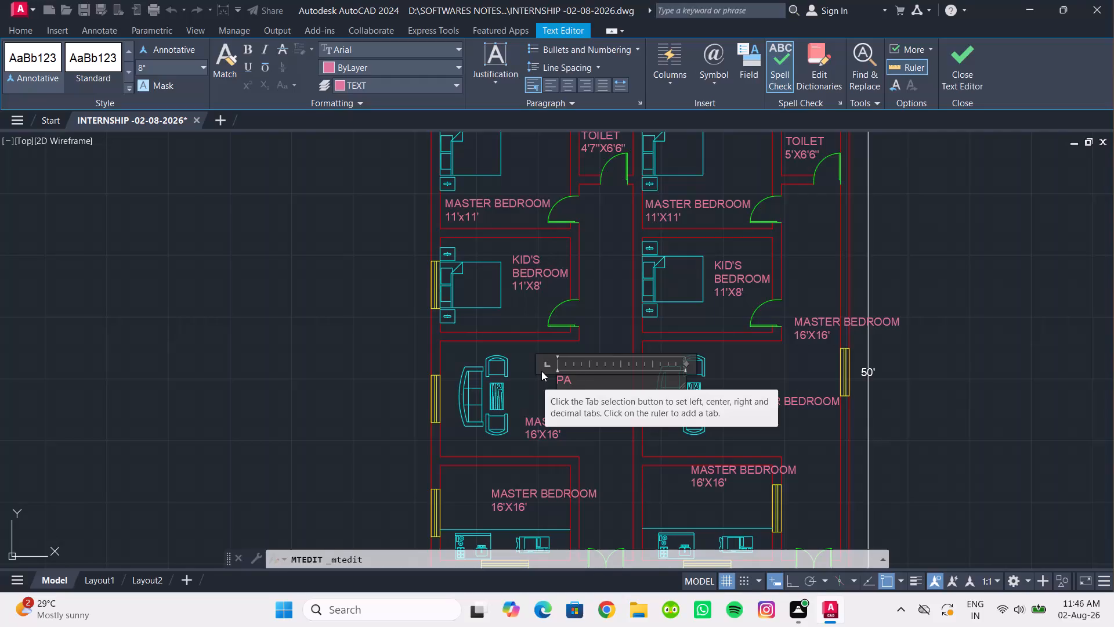
type("SA")
key("BackSpace")
type("SAGE")
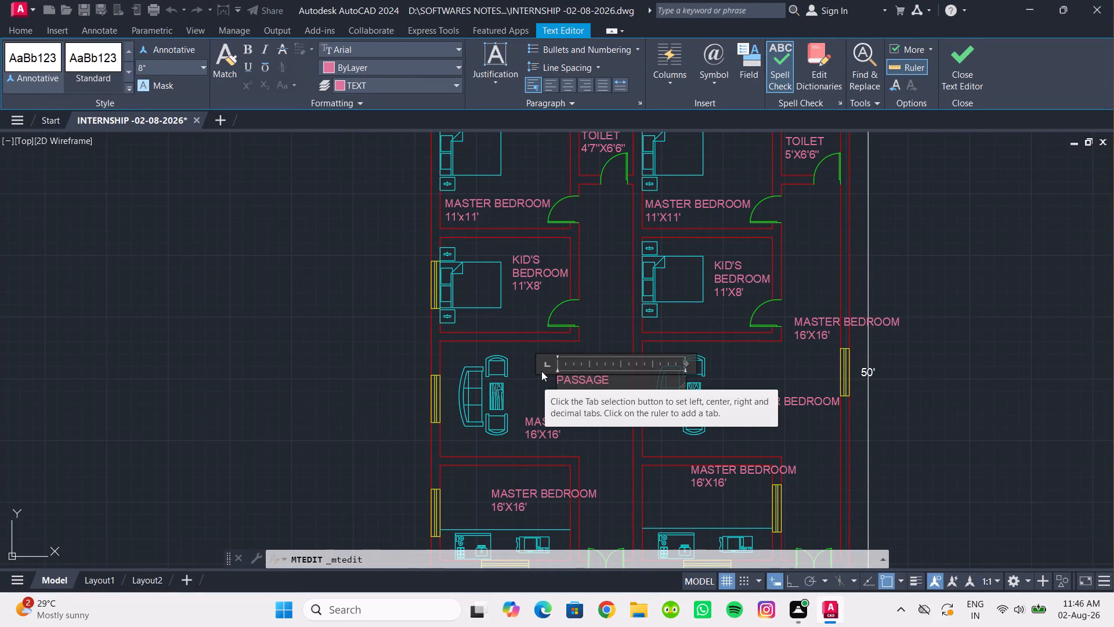
key("Return")
key("4")
key("apostrophe")
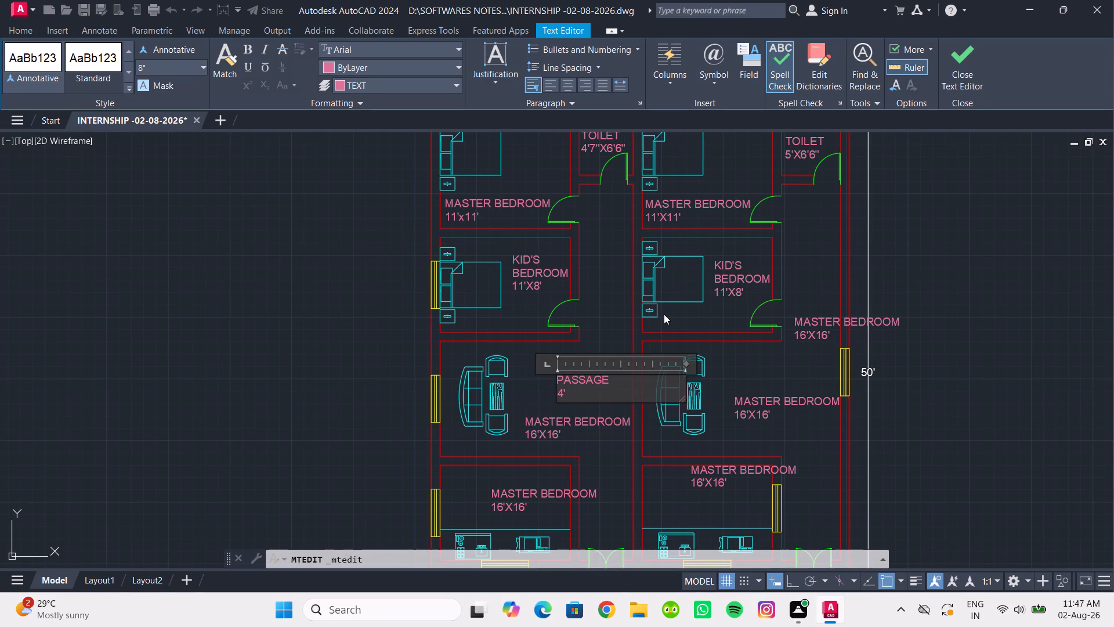
key("7")
type("'")
key("space")
key("BackSpace")
key("BackSpace")
type("\" WIDE")
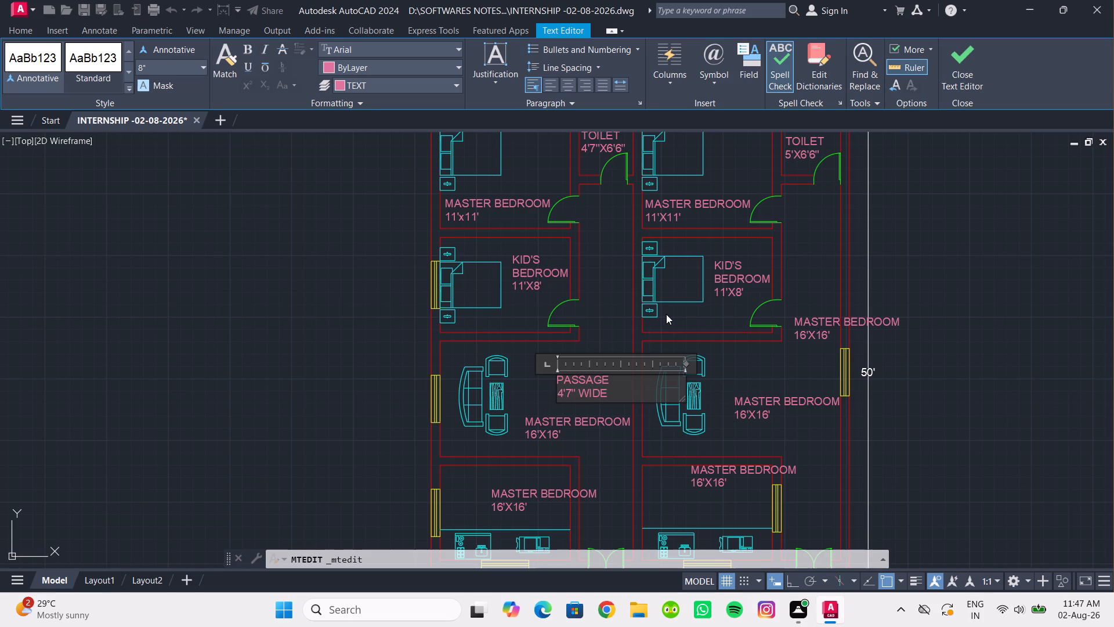
left_click(378, 319)
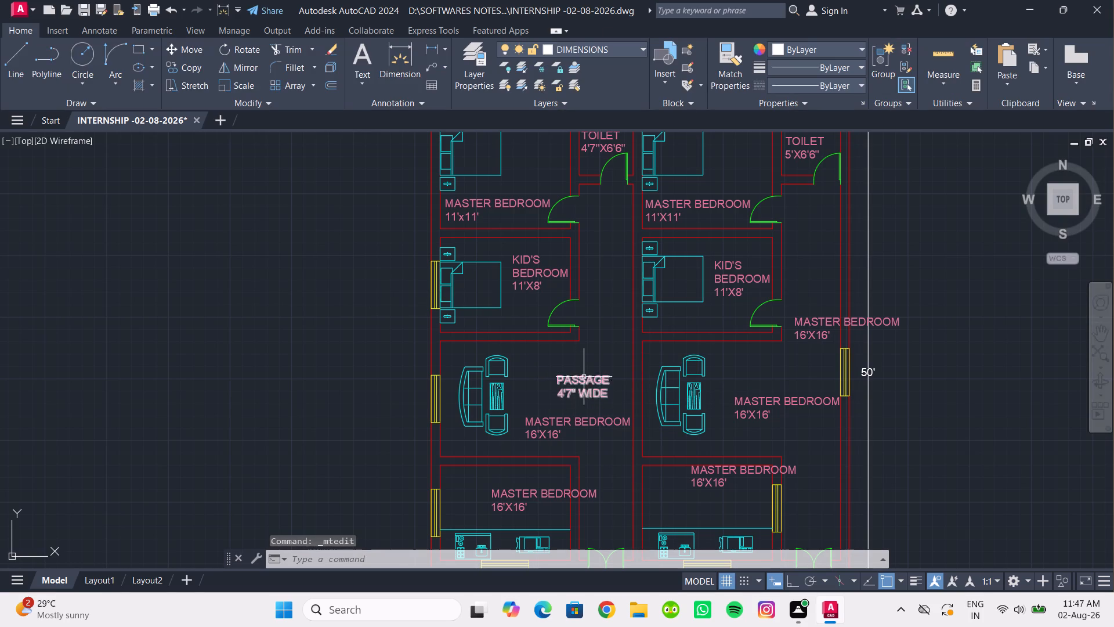
Rotate the PASSAGE 4'7" WIDE label in the left unit by 90° so it reads upward, with Ortho on.
left_click(583, 376)
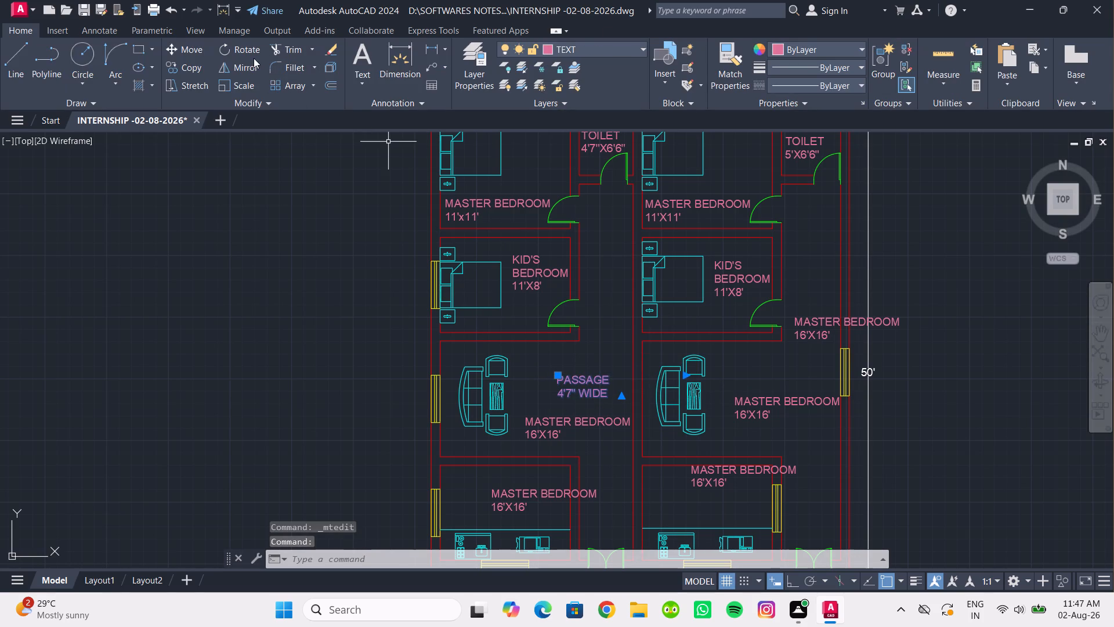
left_click(232, 44)
left_click_drag(598, 373, 598, 364)
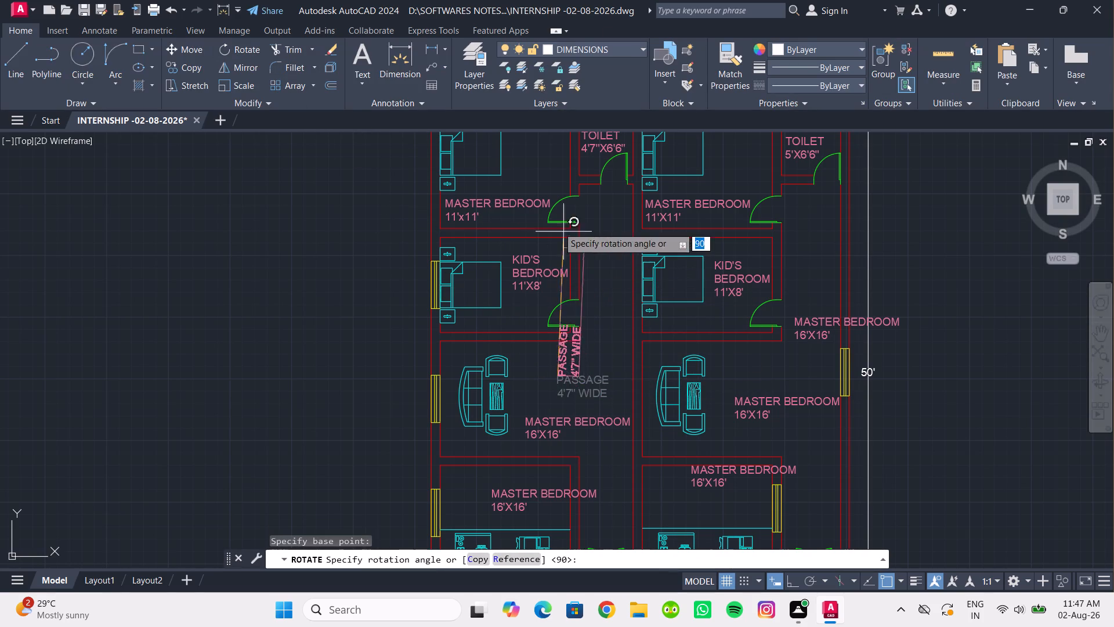
left_click(795, 584)
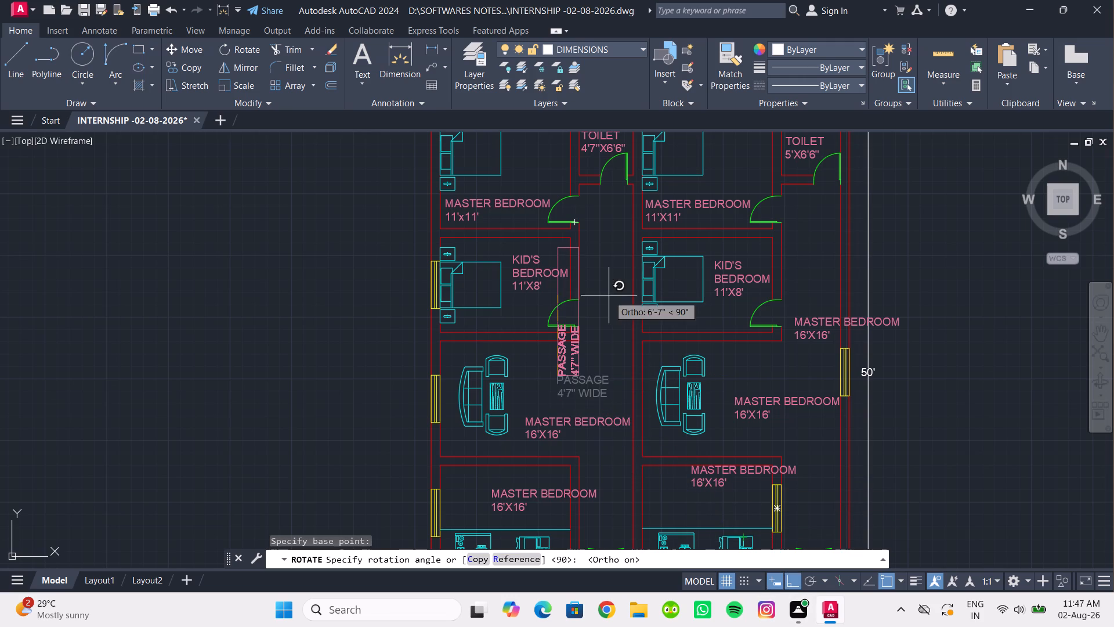
left_click(589, 264)
Move the rotated PASSAGE 4'7" WIDE label into the left unit's passage beside the kid's bedroom, with Ortho off.
left_click_drag(589, 377, 562, 365)
left_click(525, 354)
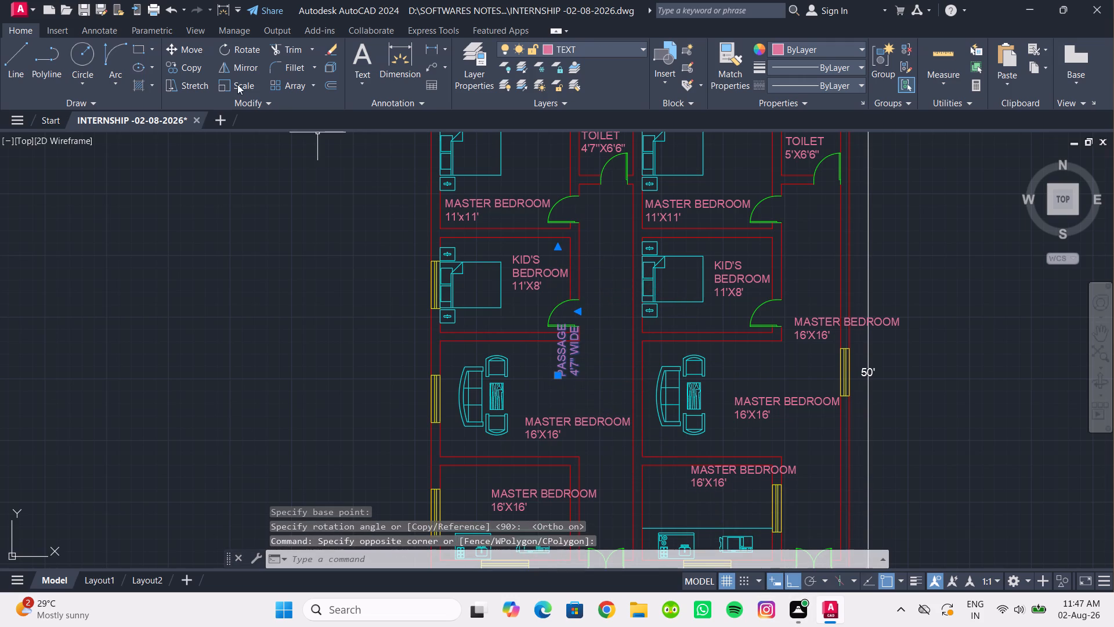
left_click(182, 51)
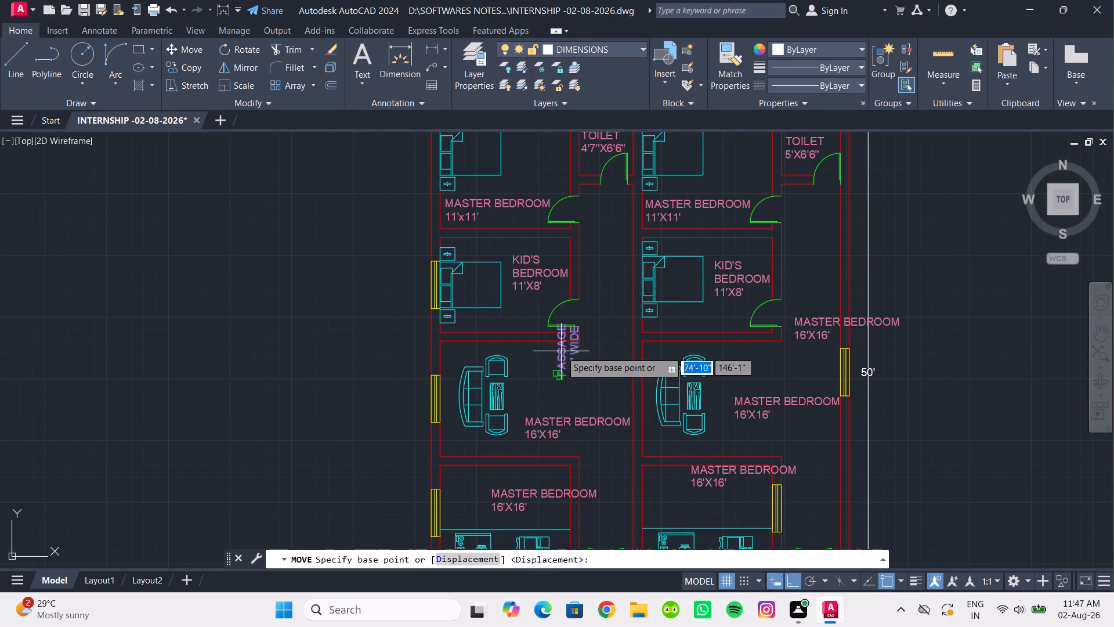
left_click_drag(562, 354, 572, 348)
left_click(796, 579)
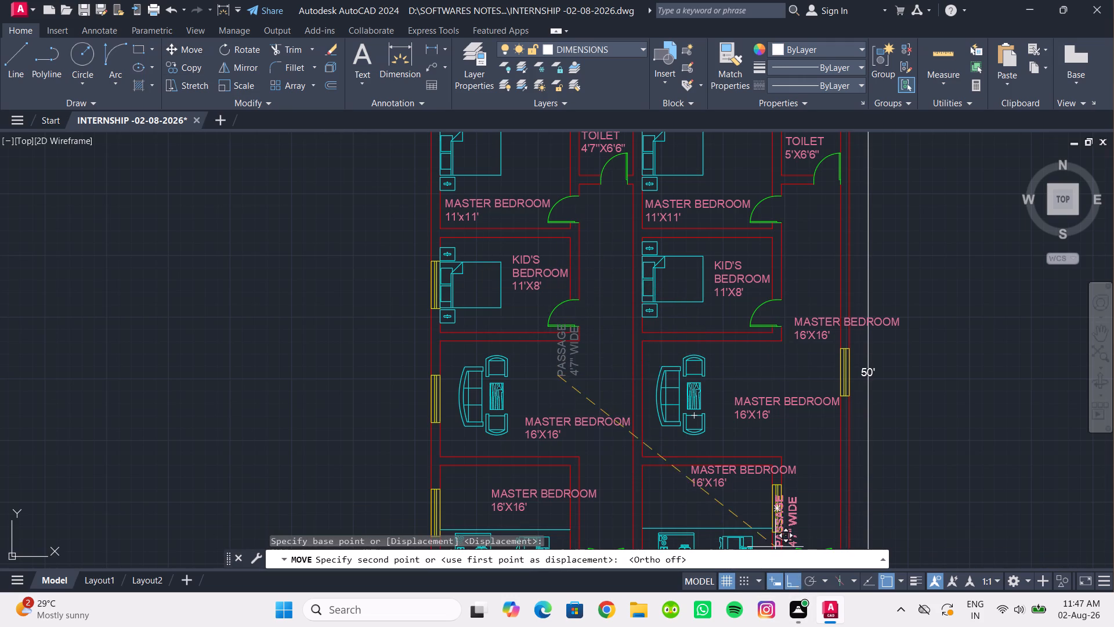
left_click(601, 304)
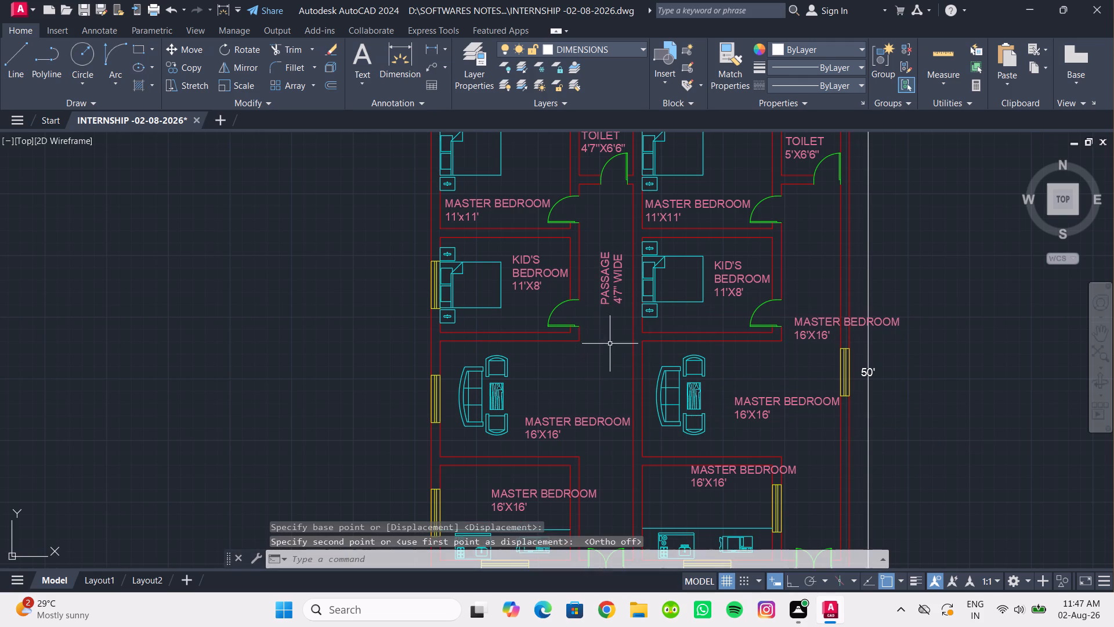
Replace the MASTER BEDROOM label beside the left unit's sofa set with HALL CUM, DINING and 16'9"X9'9" on three lines.
middle_click_drag(599, 408, 598, 355)
double_click(569, 371)
left_click_drag(574, 388, 513, 359)
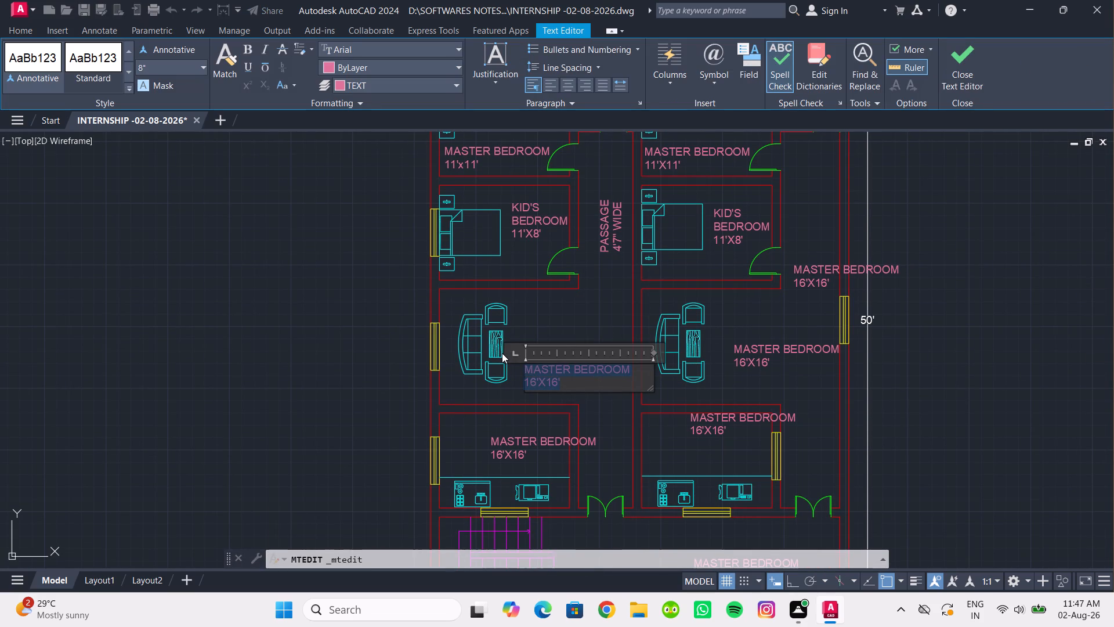
type("HALL CUM")
key("Return")
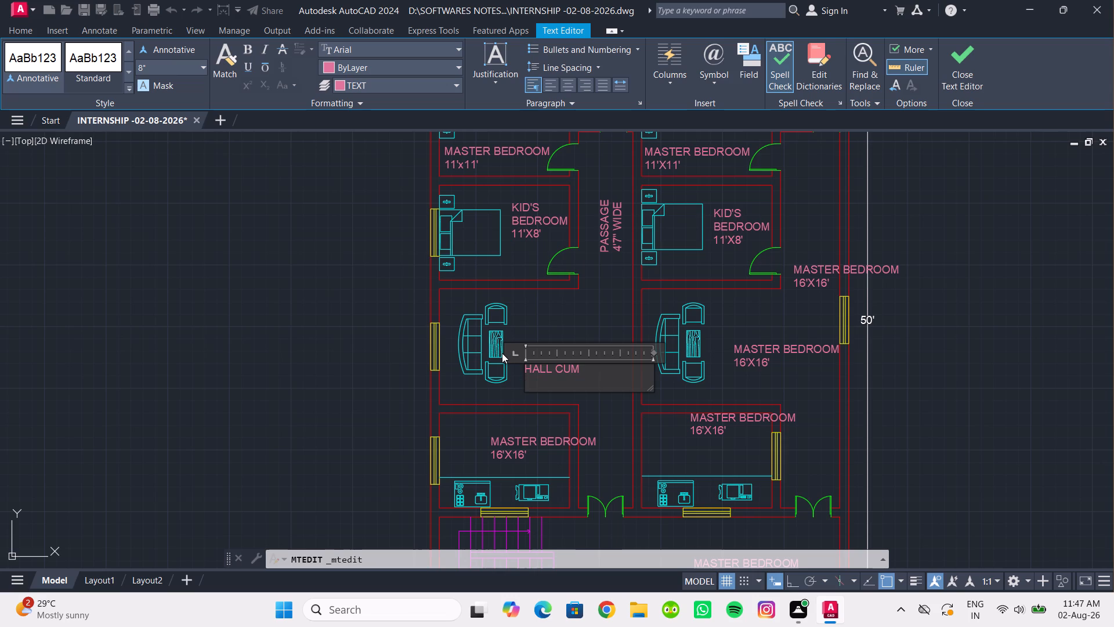
type("DINING")
key("Return")
type("16'9")
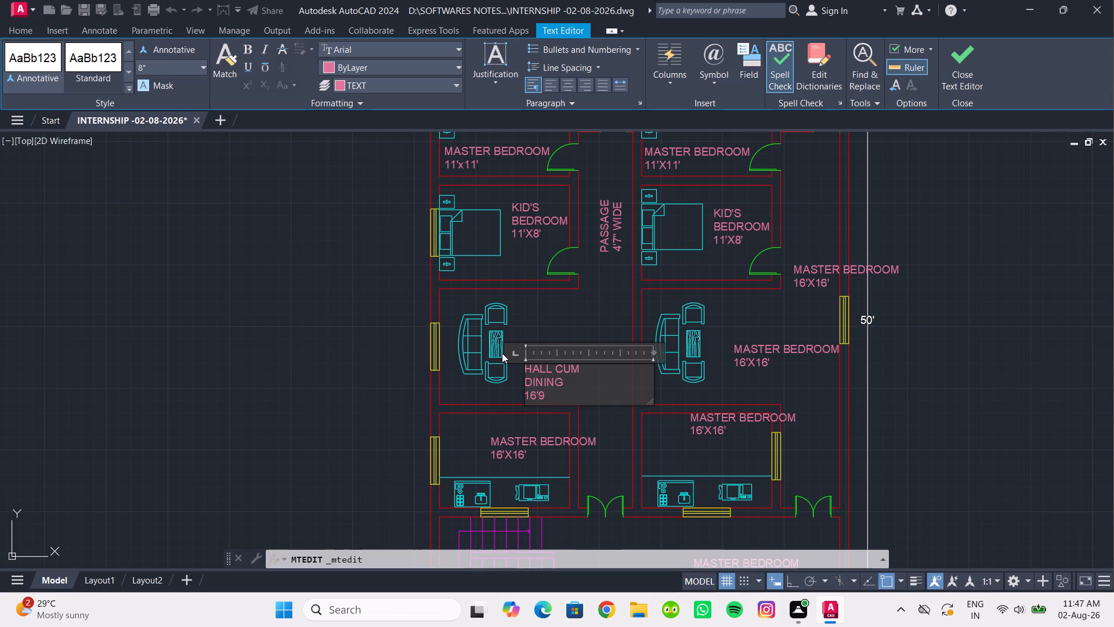
key("shift+quotedbl")
key("x")
type("9'9\"")
left_click(294, 296)
Move the left unit's HALL CUM DINING label up so it sits level with the sofa set.
left_click(541, 370)
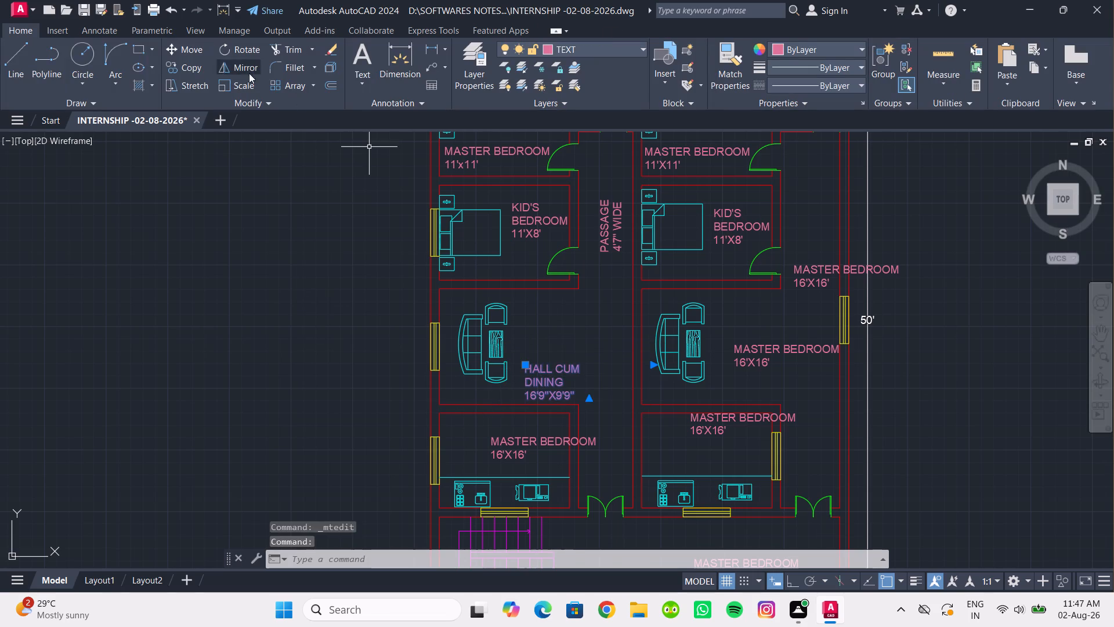
left_click(201, 49)
left_click_drag(523, 379, 529, 366)
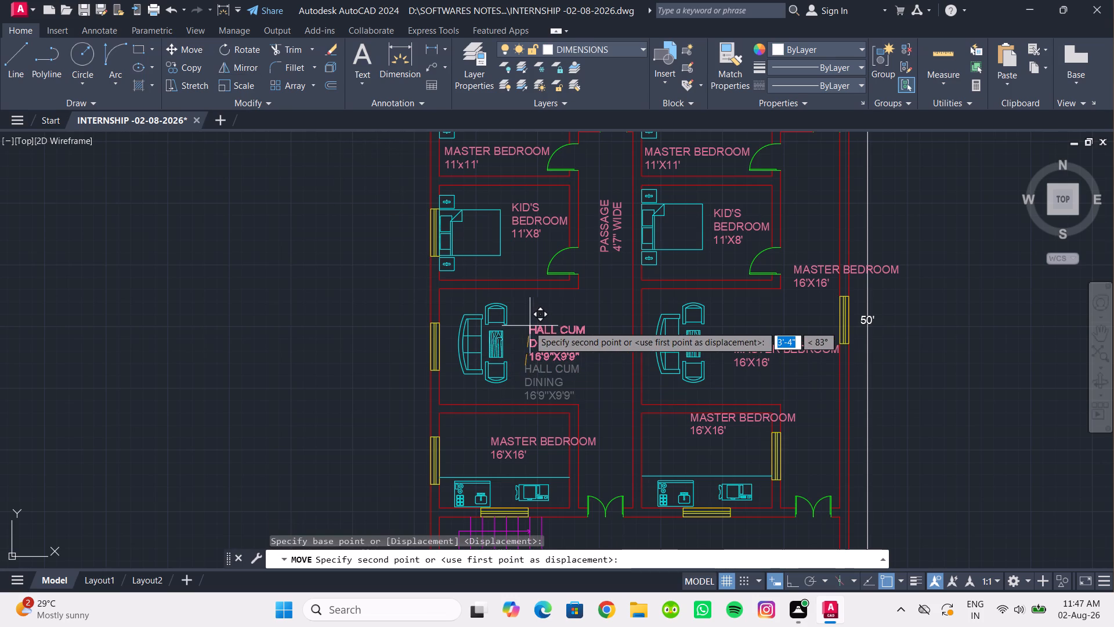
left_click(527, 325)
left_click(319, 333)
left_click(240, 290)
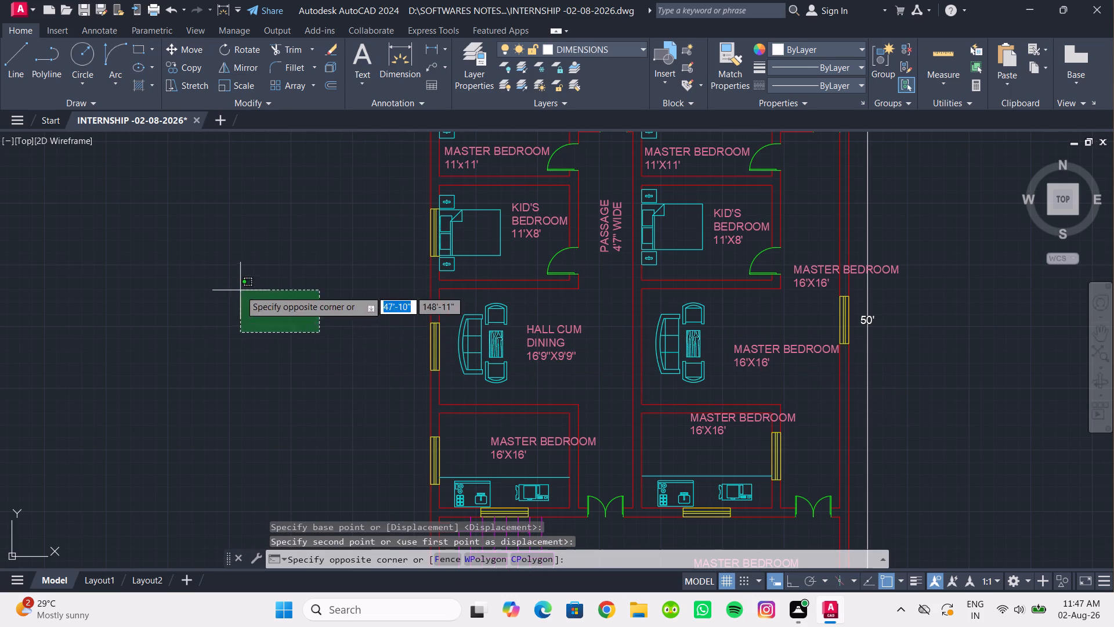
Replace the MASTER BEDROOM label beside the right unit's sofa set with HALL CUM, DINING and 16'9"X9'9" on three lines.
double_click(751, 347)
left_click_drag(782, 372, 757, 382)
left_click_drag(774, 364, 721, 344)
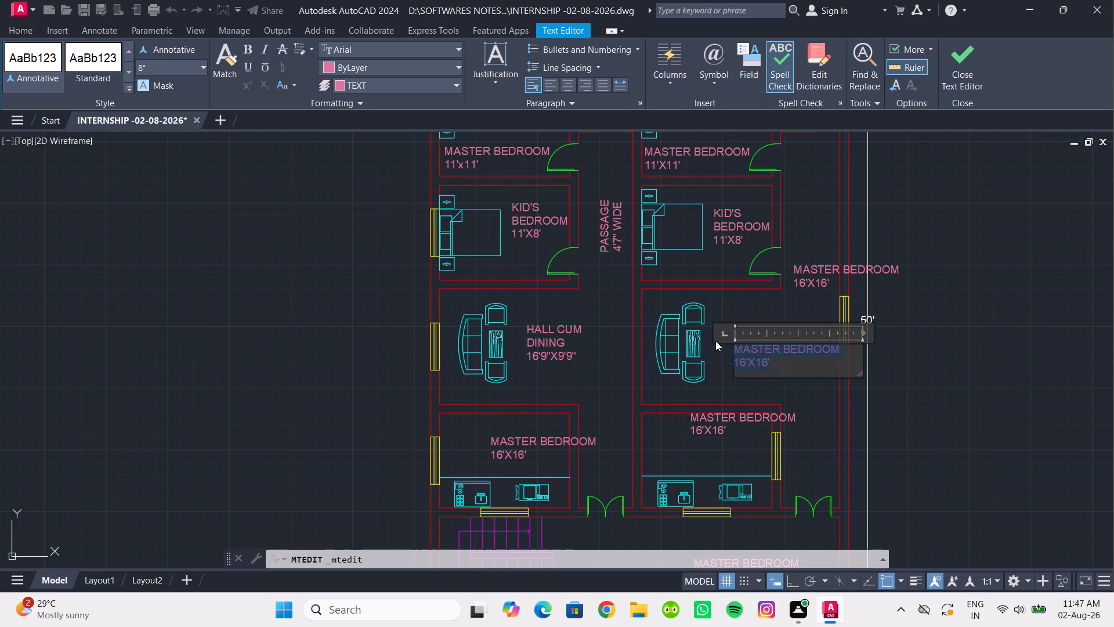
key("a")
key("BackSpace")
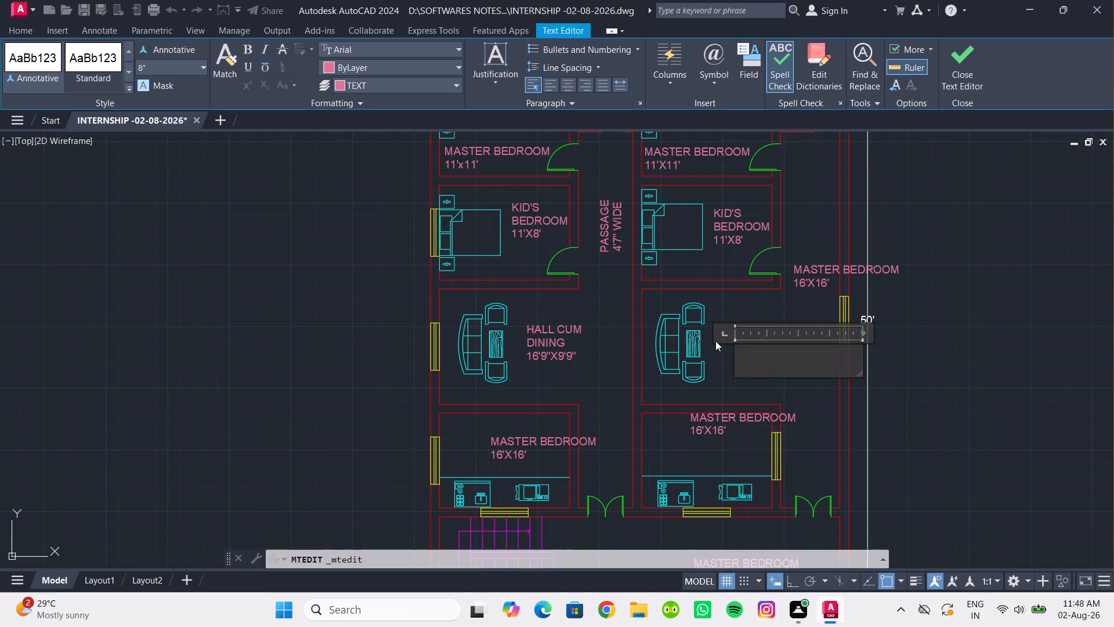
type("HALL CUM")
key("Return")
type("DINING")
key("Return")
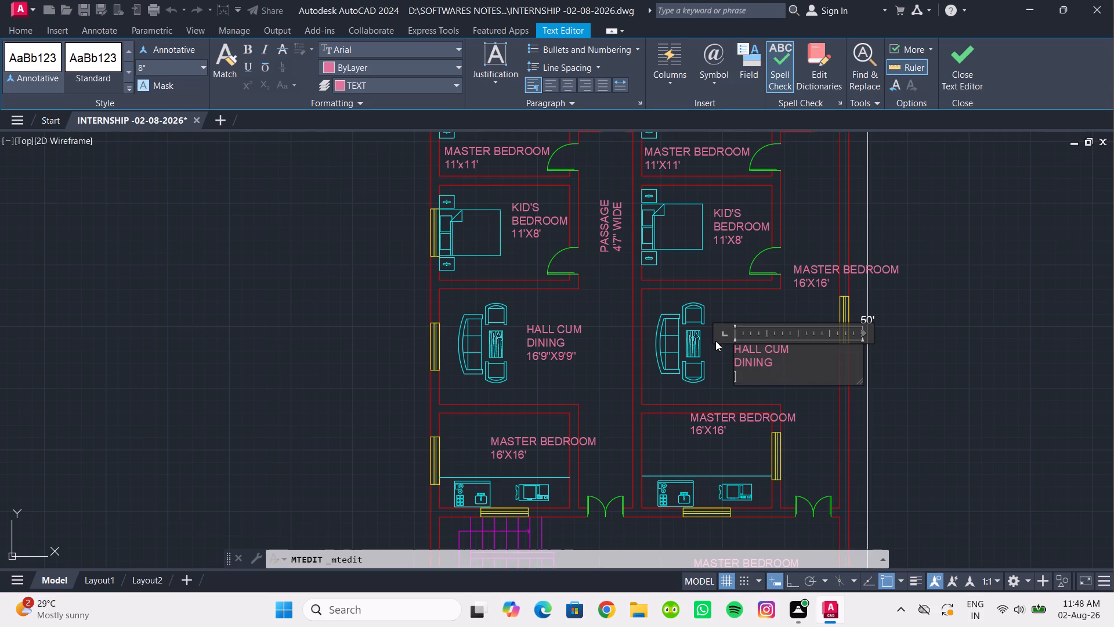
type("16'")
key("BackSpace")
key("BackSpace")
key("BackSpace")
left_click_drag(816, 384, 812, 409)
type("16")
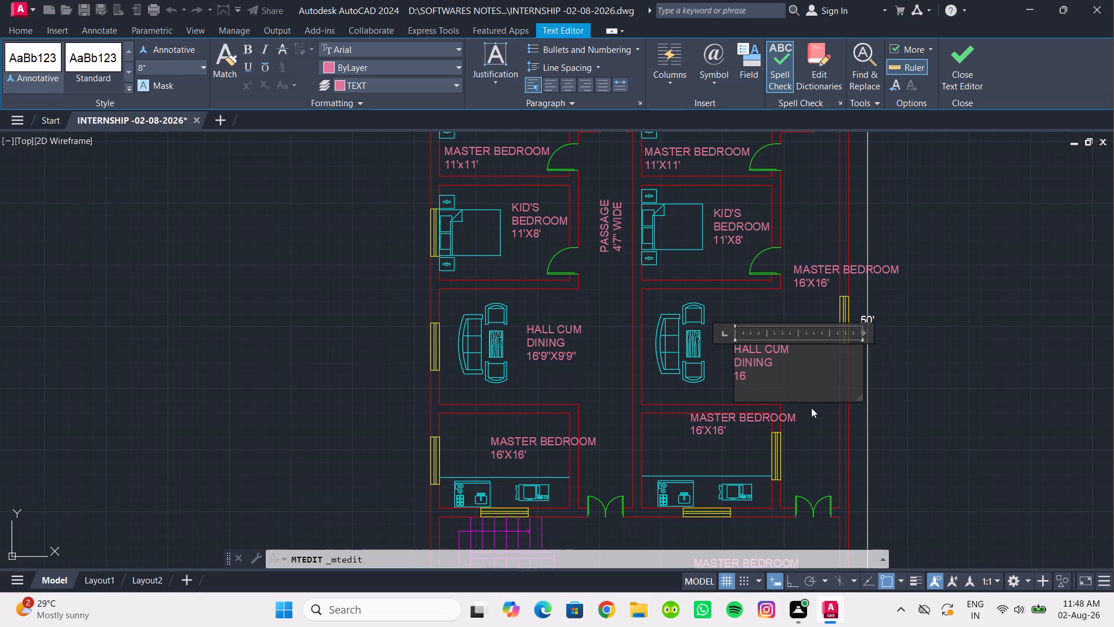
key("semicolon")
key("BackSpace")
type("'9")
type("\"X")
type("9'9\"")
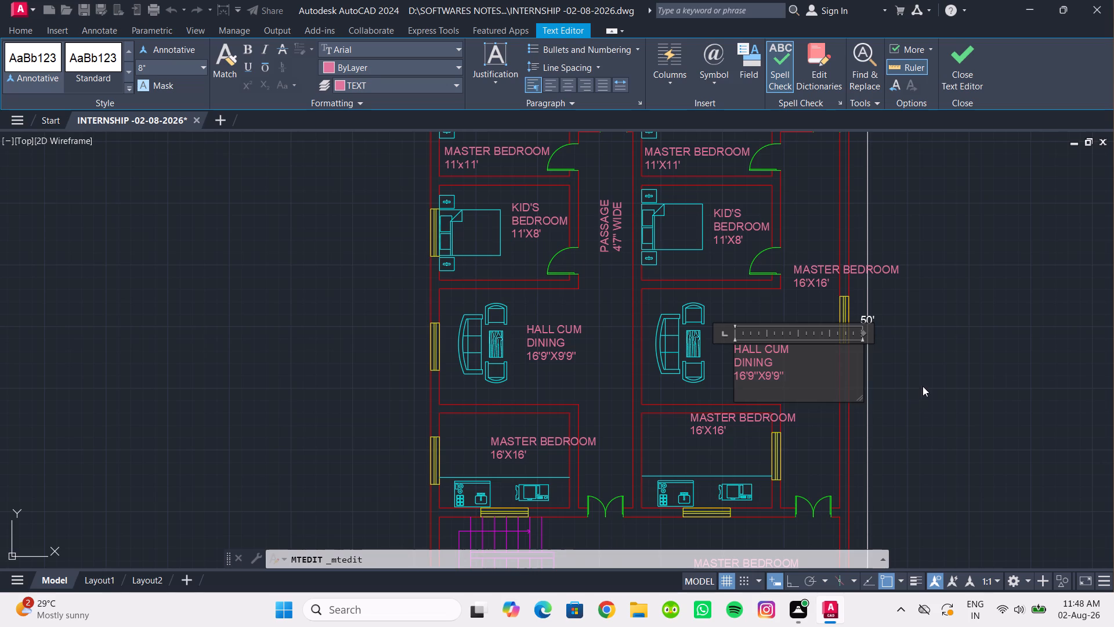
left_click(923, 386)
Replace the MASTER BEDROOM label overlapping the right unit's outer passage wall with PASSAGE and 3'X13' on two lines.
double_click(823, 271)
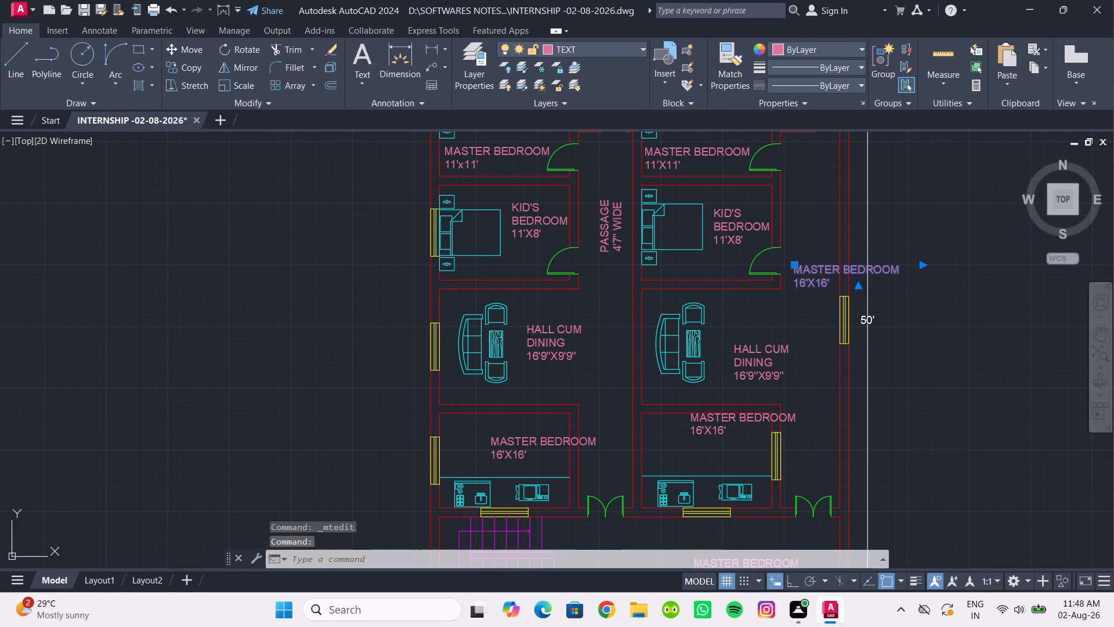
left_click_drag(841, 285, 780, 268)
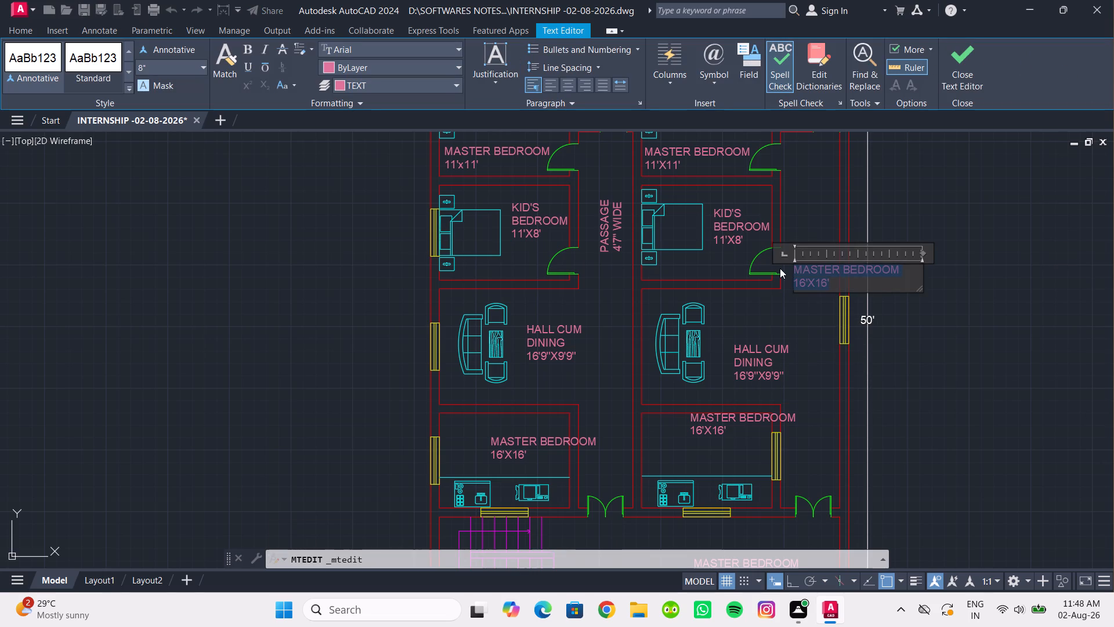
type("PASSAGE")
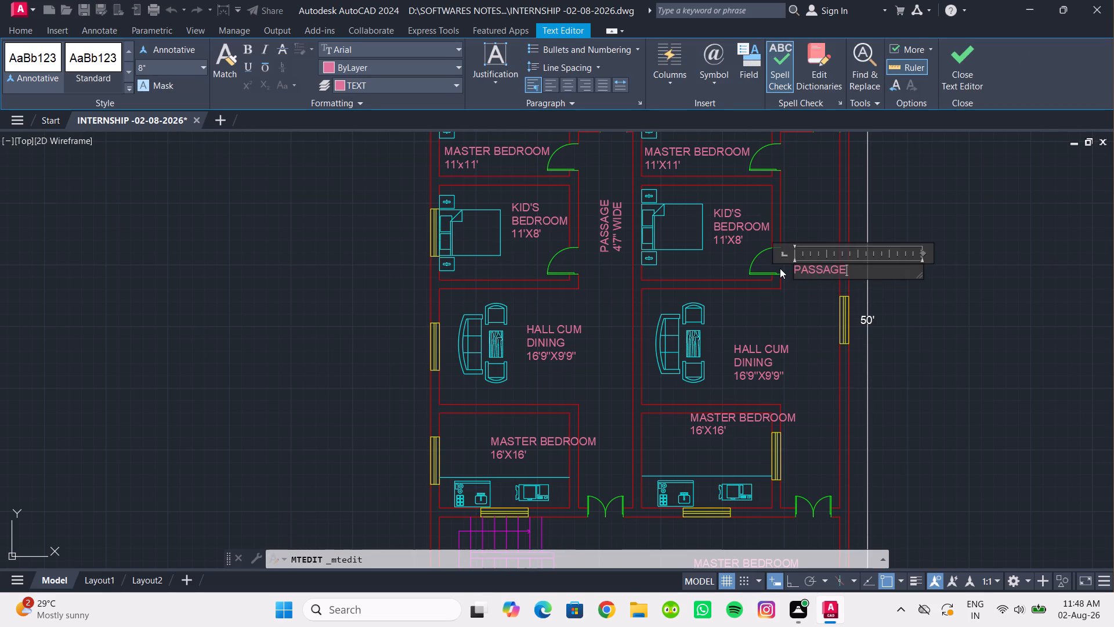
key("Return")
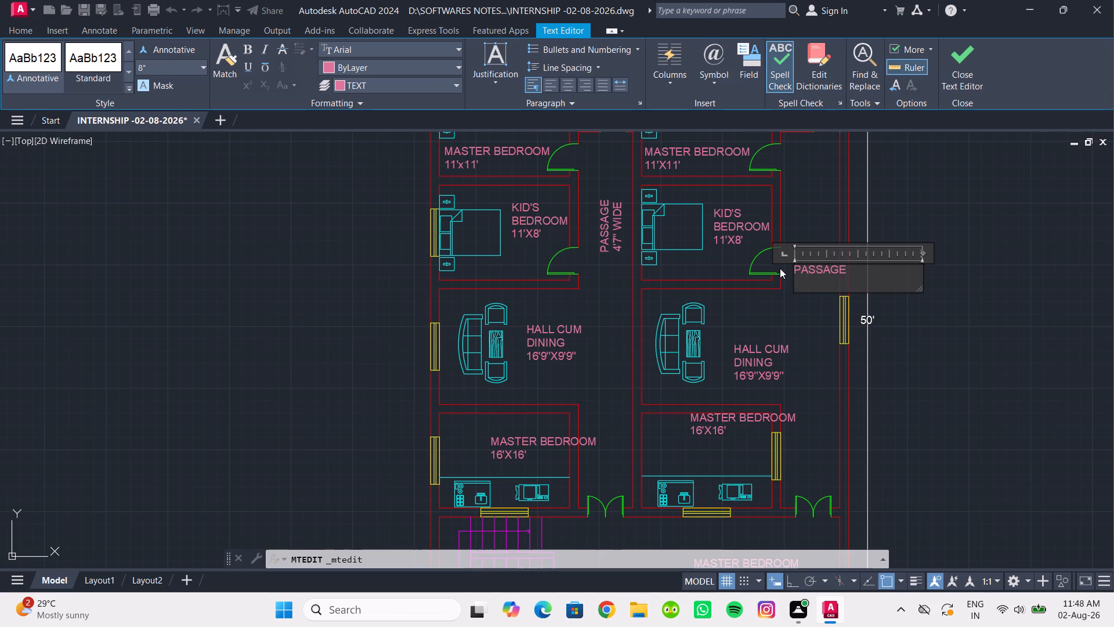
key("3")
type("'X")
type("13'")
left_click(931, 369)
Rotate the right unit's PASSAGE 3'X13' label by 90° so it reads upward, with Ortho on.
left_click(813, 275)
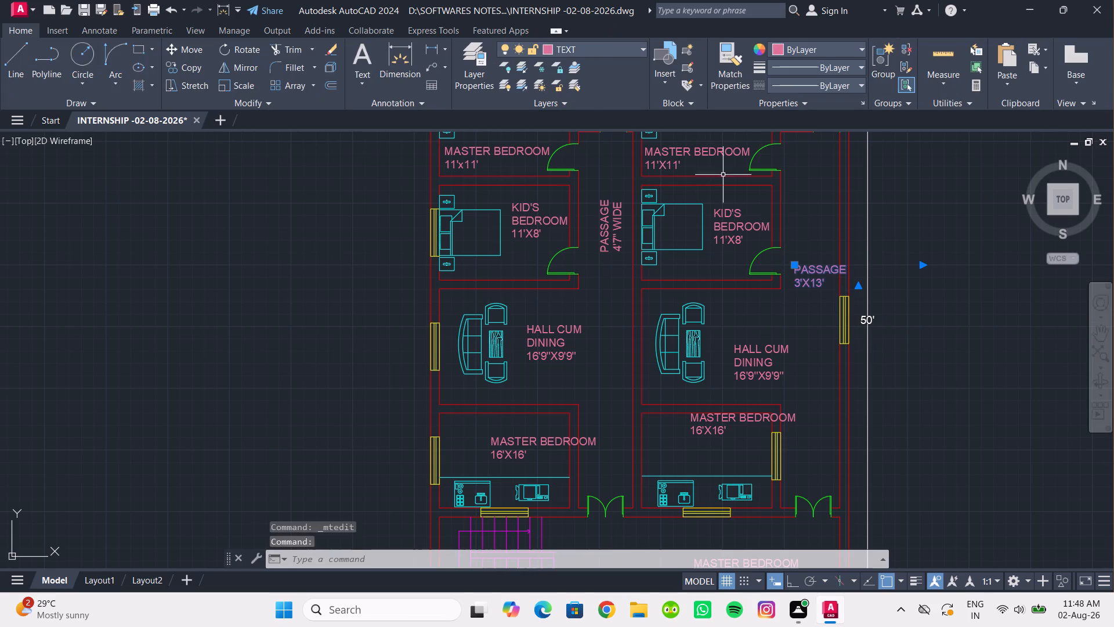
left_click(231, 52)
left_click_drag(820, 290, 820, 267)
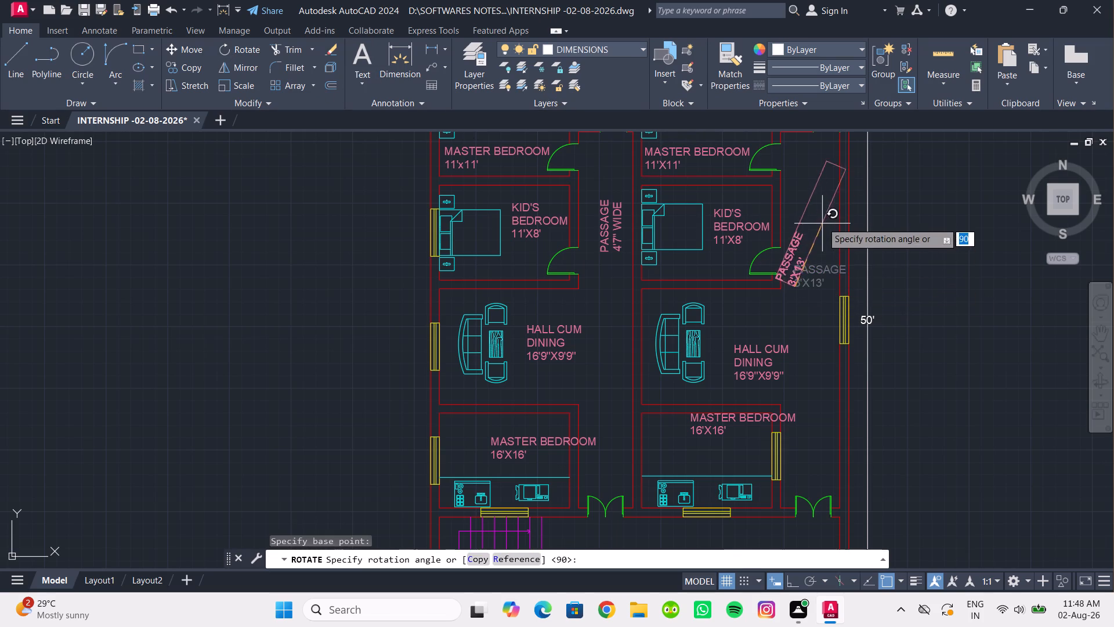
left_click_drag(794, 581, 793, 576)
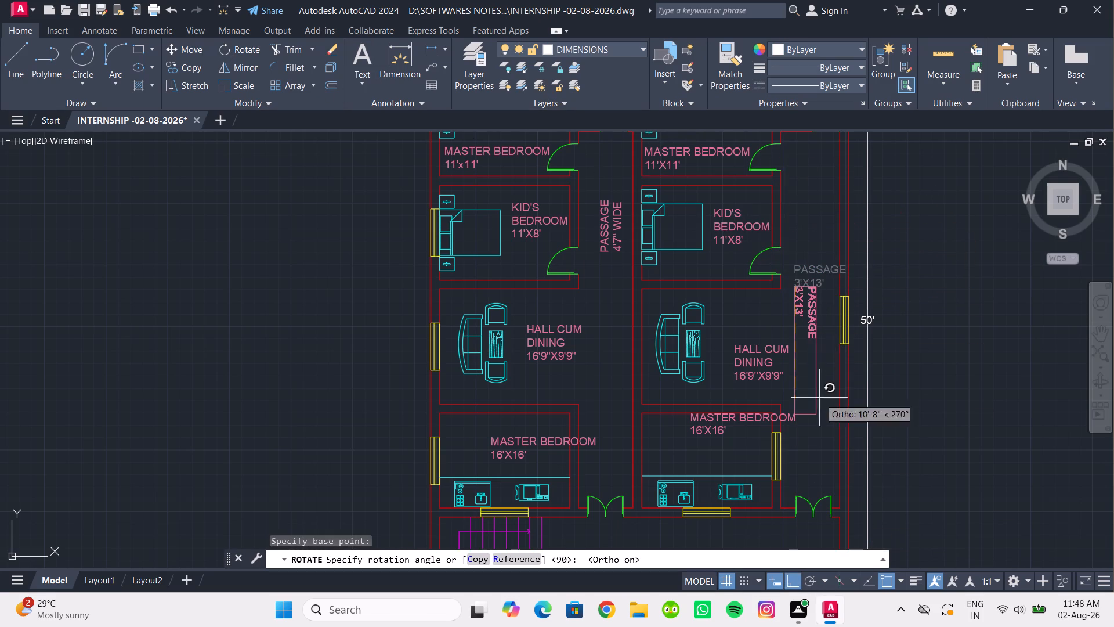
left_click(806, 216)
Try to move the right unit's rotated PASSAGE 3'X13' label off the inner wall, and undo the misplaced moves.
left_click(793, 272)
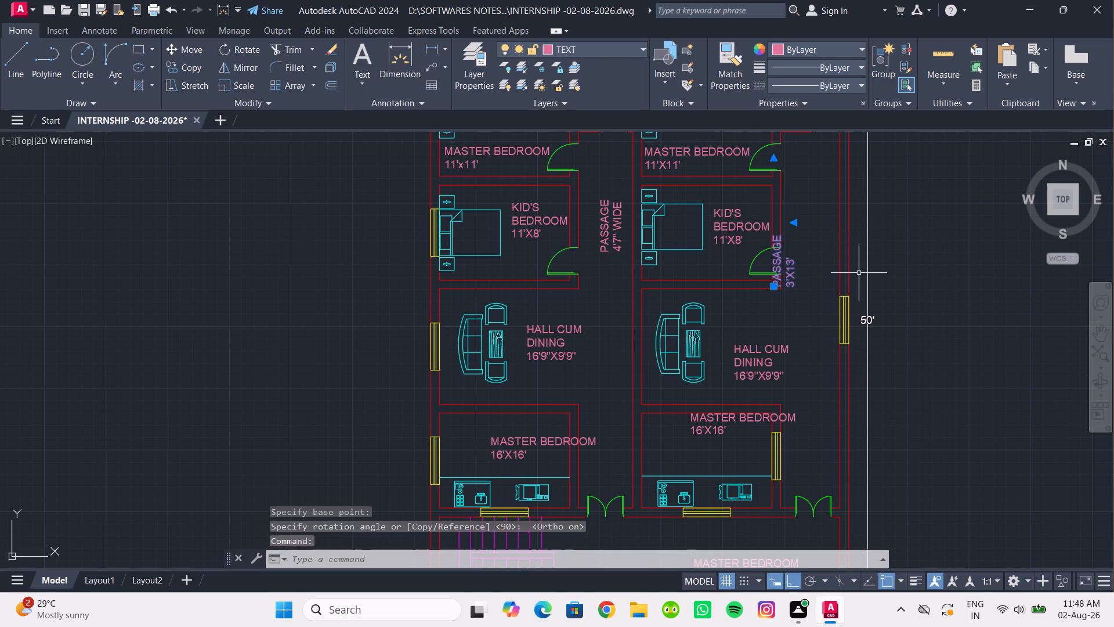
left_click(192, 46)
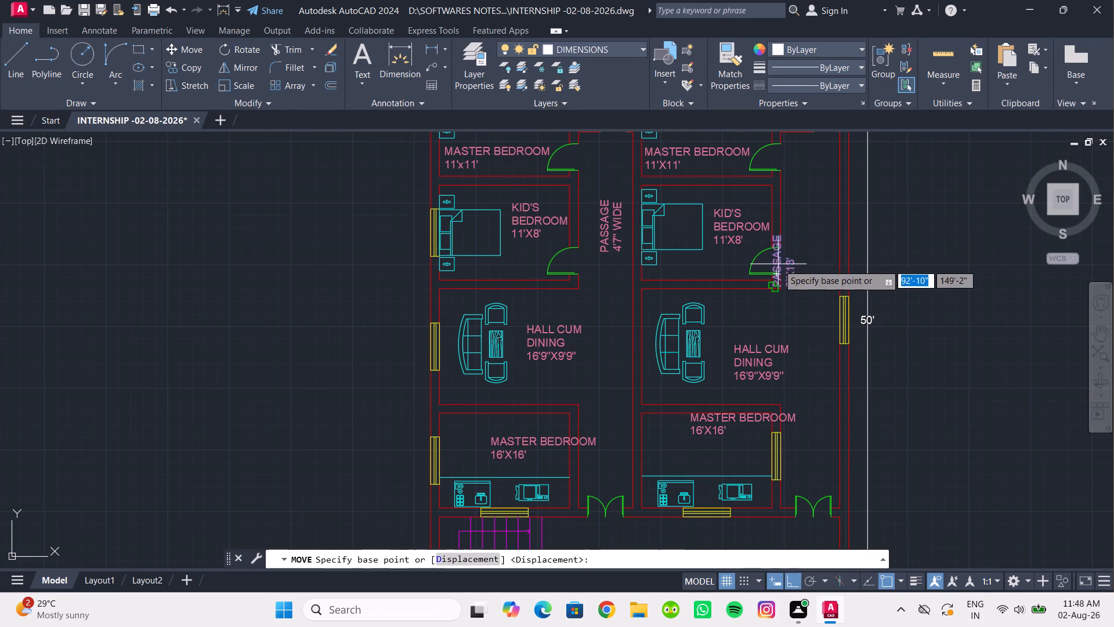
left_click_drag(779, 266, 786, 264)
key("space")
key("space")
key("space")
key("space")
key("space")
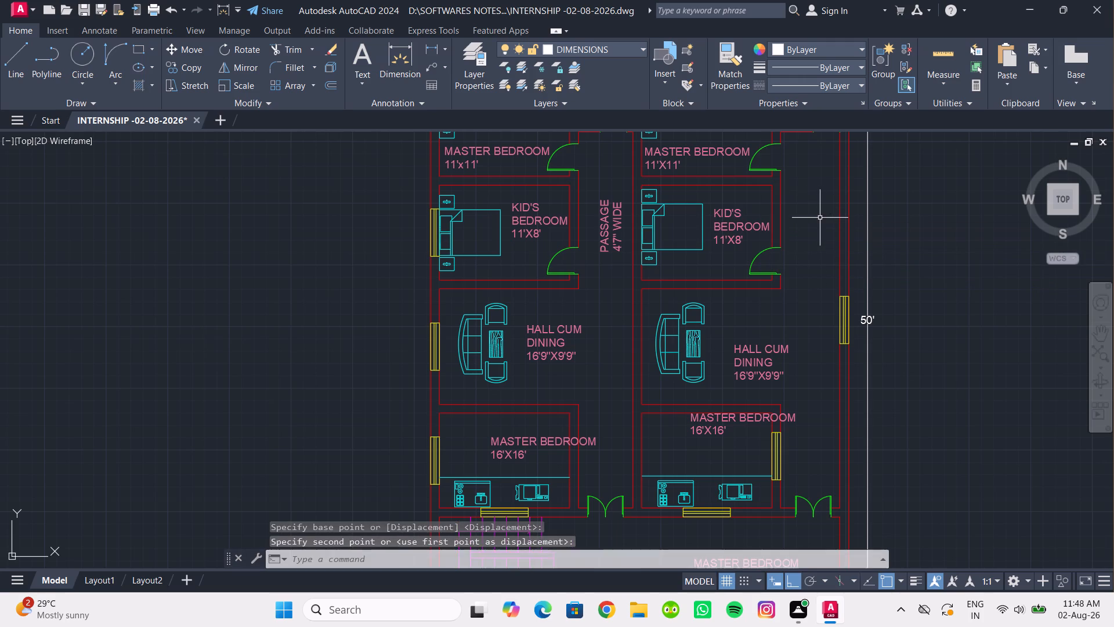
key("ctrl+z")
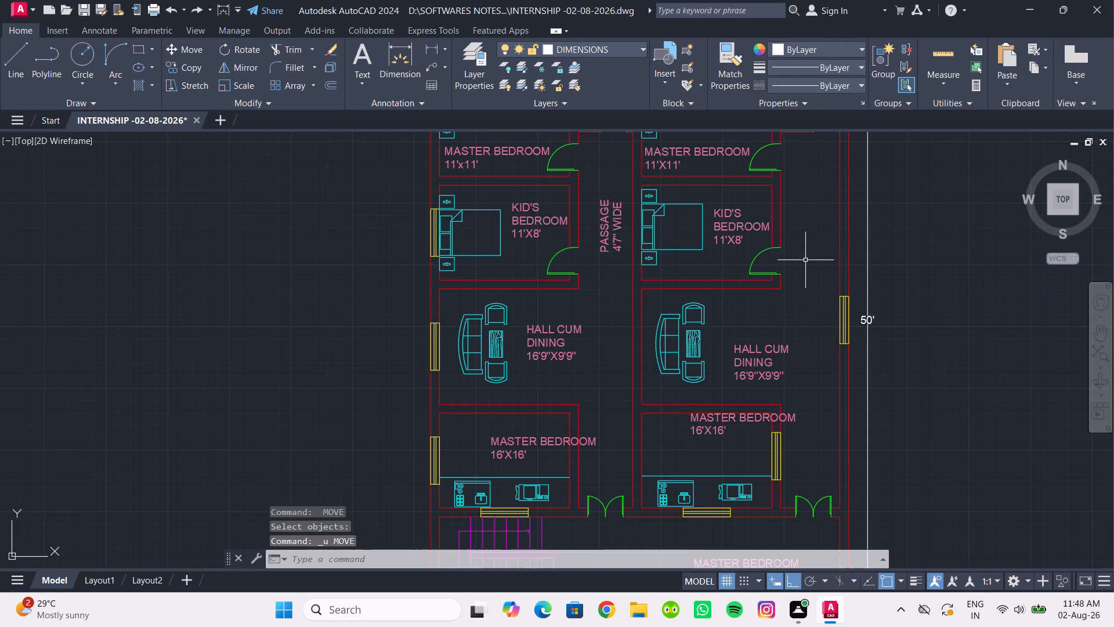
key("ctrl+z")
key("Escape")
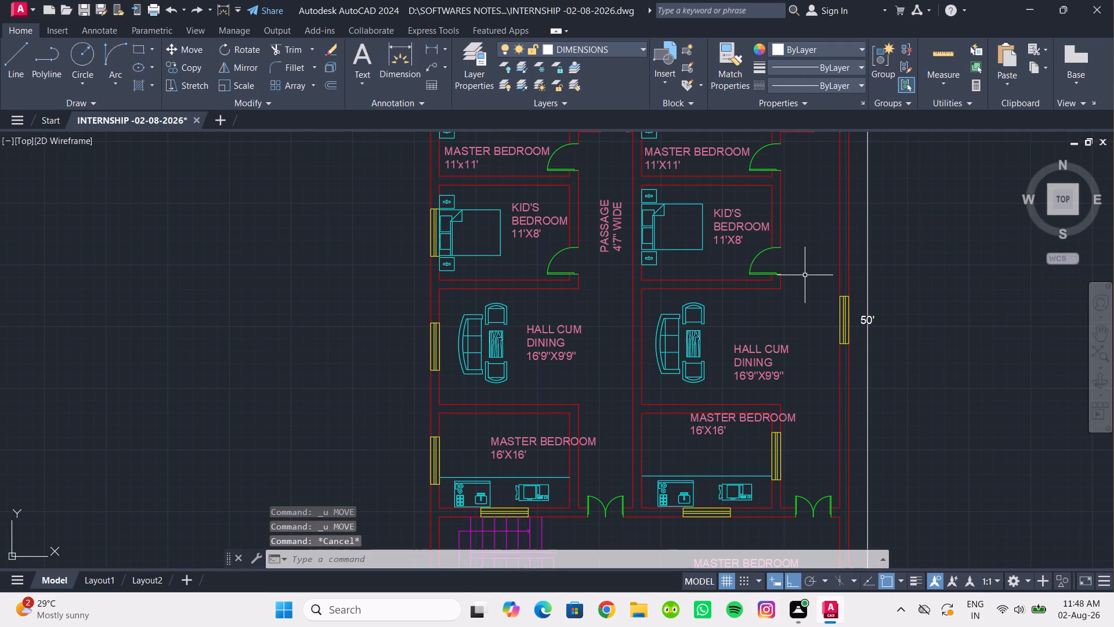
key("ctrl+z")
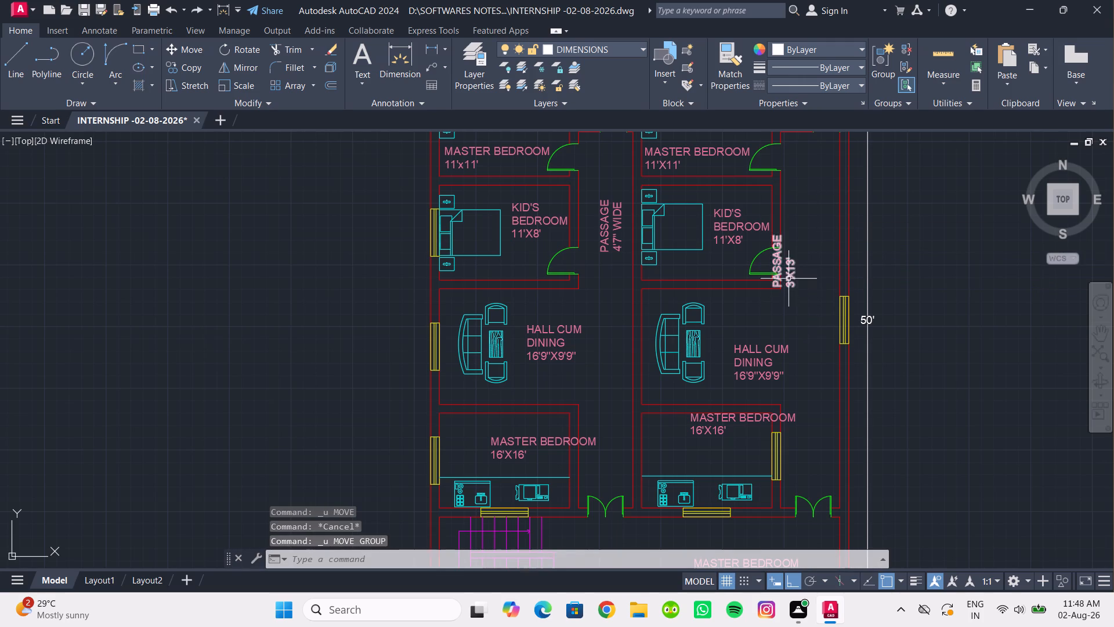
Move the right unit's PASSAGE 3'X13' label into the outer passage, beside the kid's bedroom.
left_click(789, 272)
left_click(173, 47)
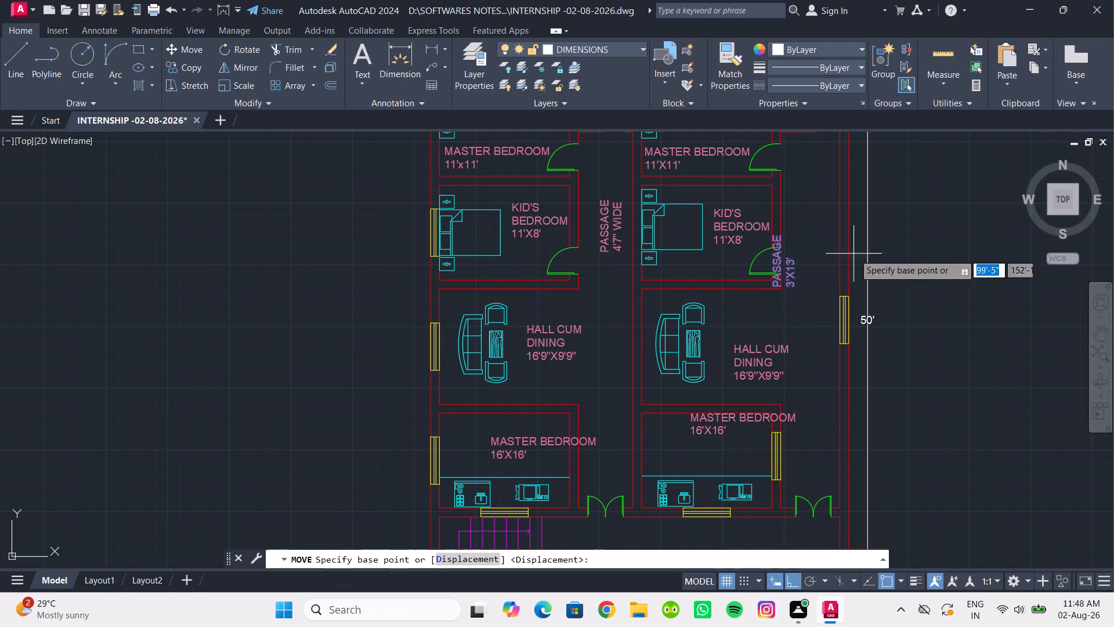
left_click(798, 269)
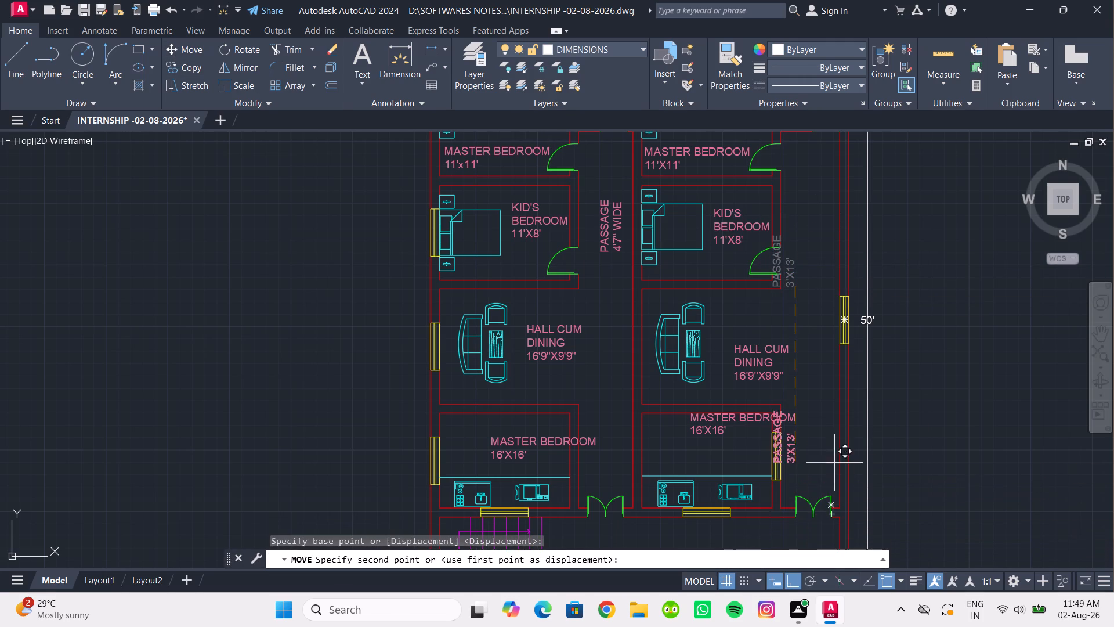
left_click(825, 244, "shift")
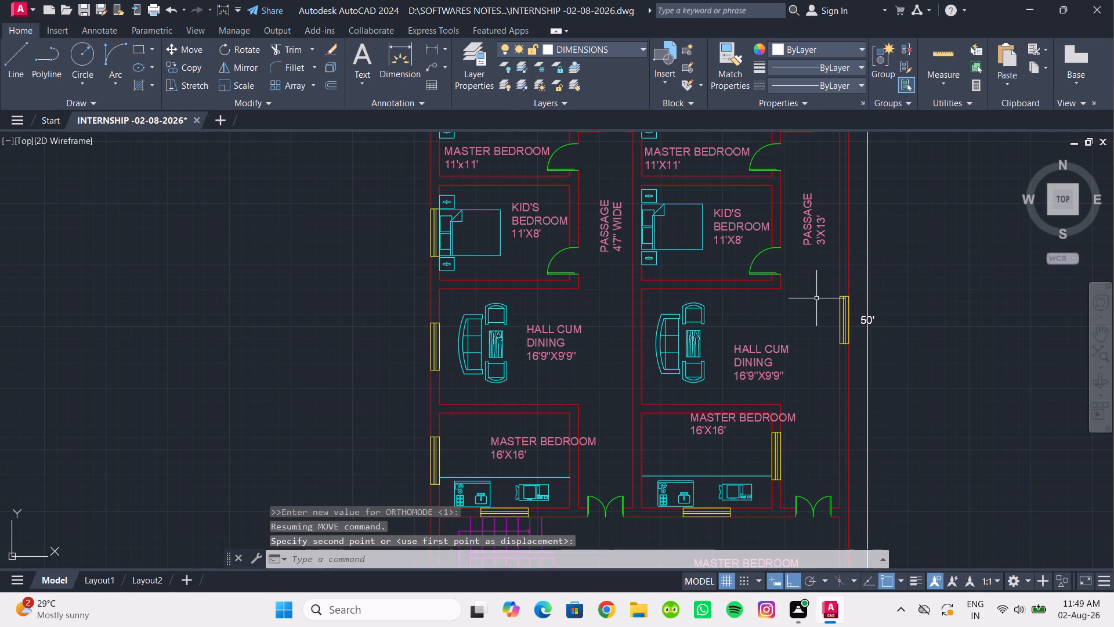
Replace the MASTER BEDROOM label in the left unit's kitchen with KITCHEN and 11'X8' on two lines.
middle_click_drag(816, 298, 801, 248)
double_click(492, 395)
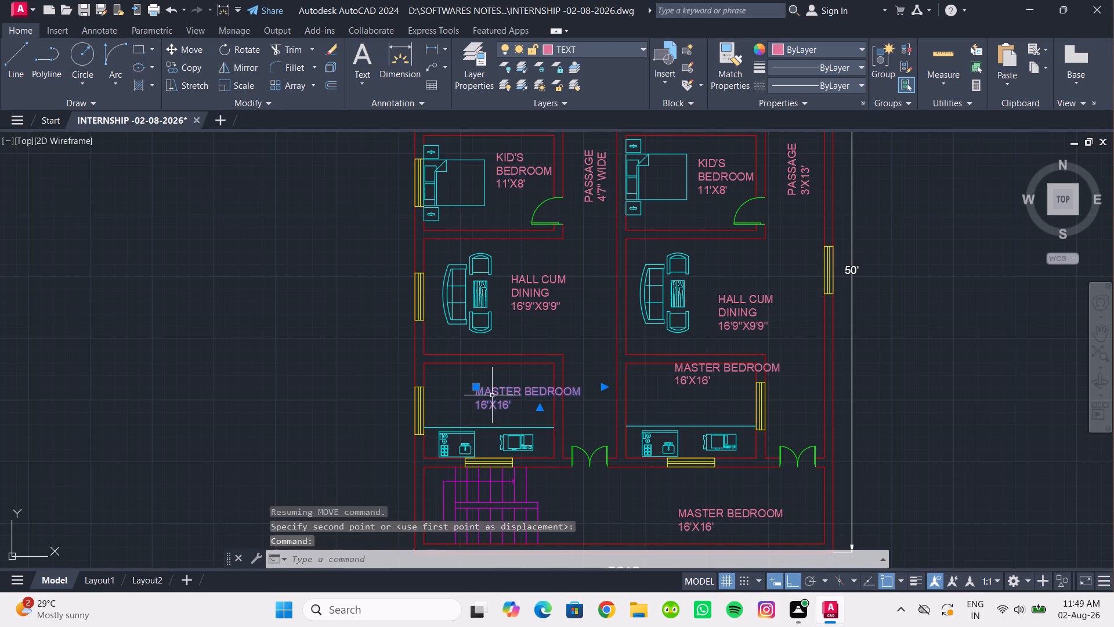
left_click_drag(519, 404, 455, 379)
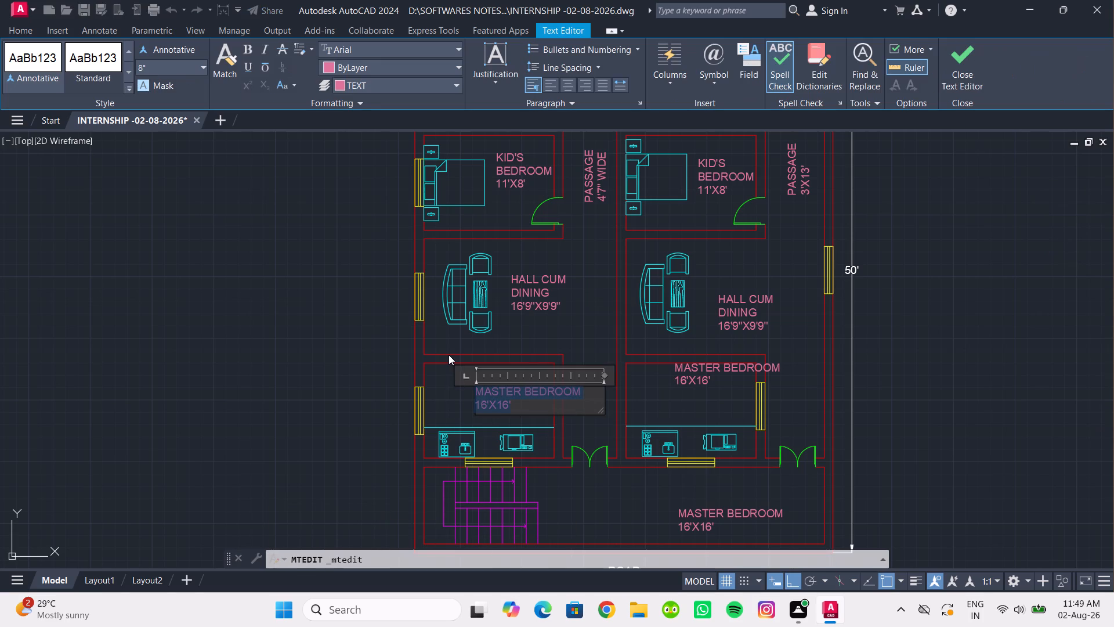
type("KIT")
type("CHEN")
key("Return")
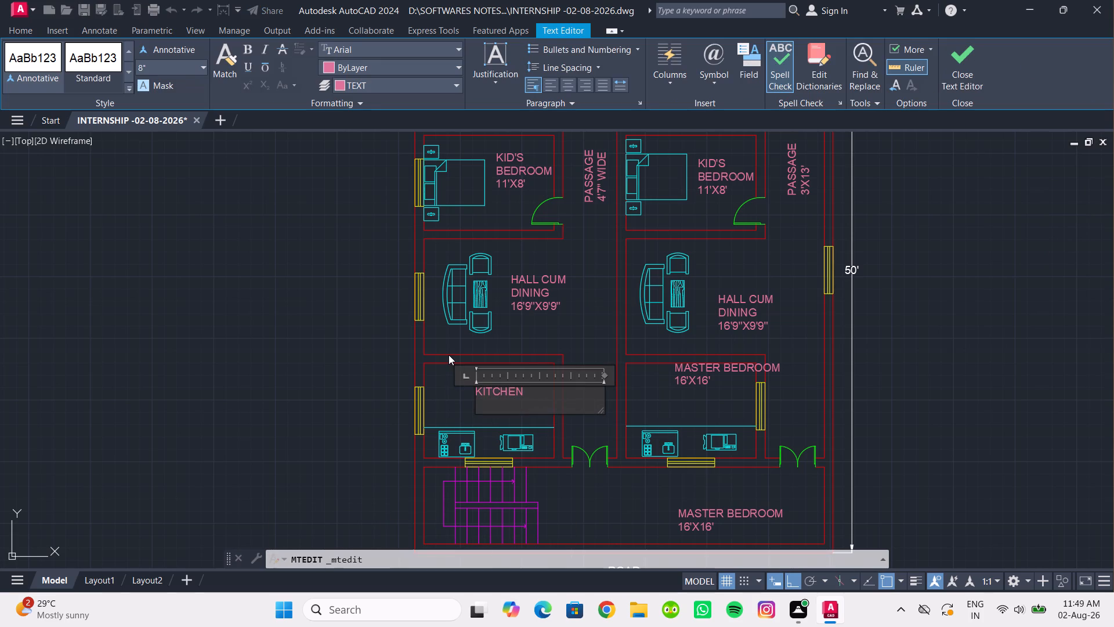
type("11'X")
type("8'")
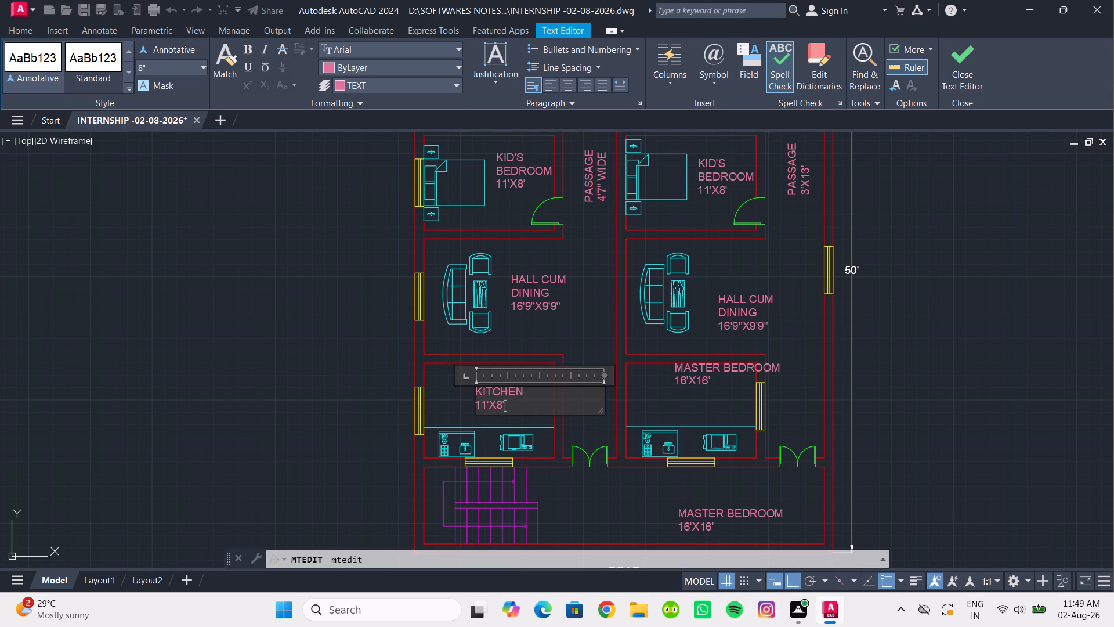
left_click(330, 334)
Replace the MASTER BEDROOM label above the right unit's kitchen counter with KITCHEN and 11'X8' on two lines.
double_click(688, 373)
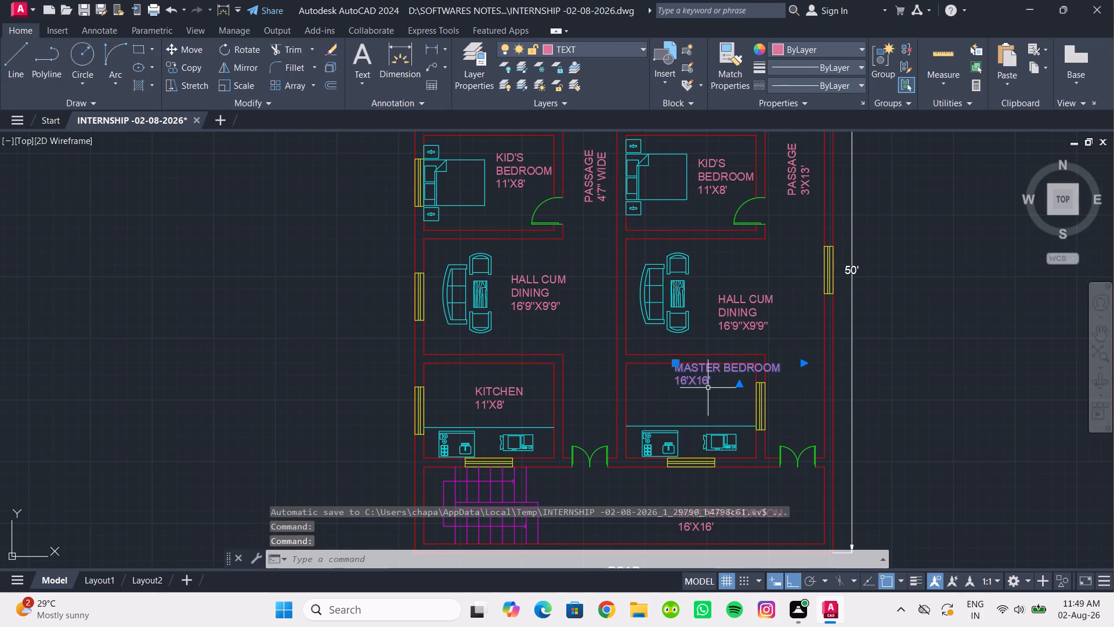
double_click(706, 384)
left_click_drag(712, 384, 655, 364)
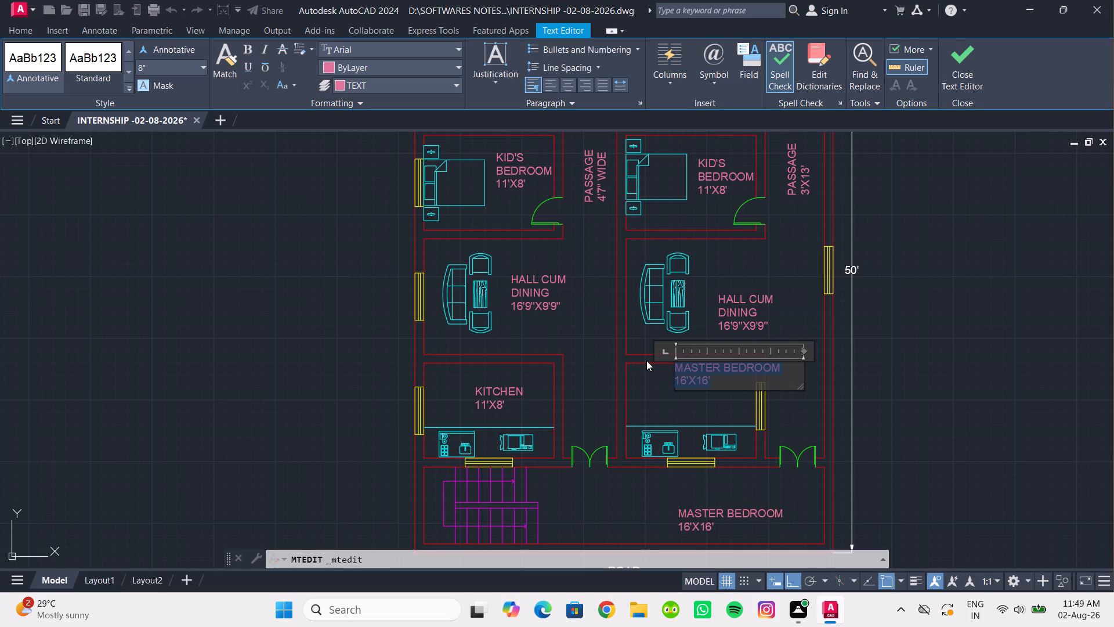
type("KITCHEN")
key("Return")
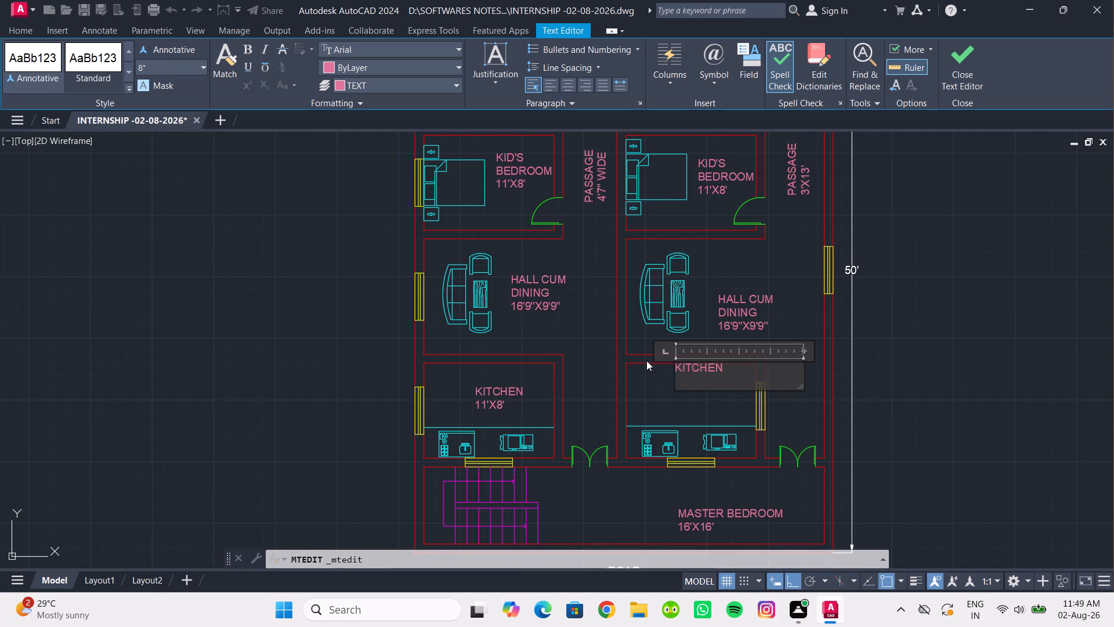
type("11'")
key("x")
type("8'")
left_click(327, 336)
Move the right unit's KITCHEN label down and slightly left, into the clear space above the counter.
left_click(698, 381)
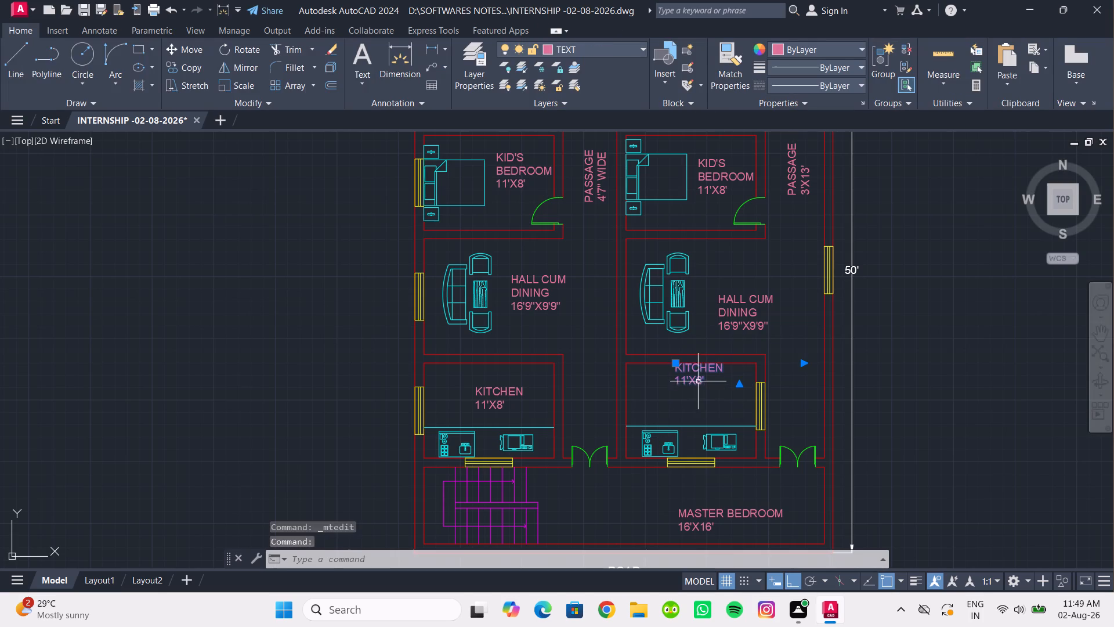
left_click(176, 53)
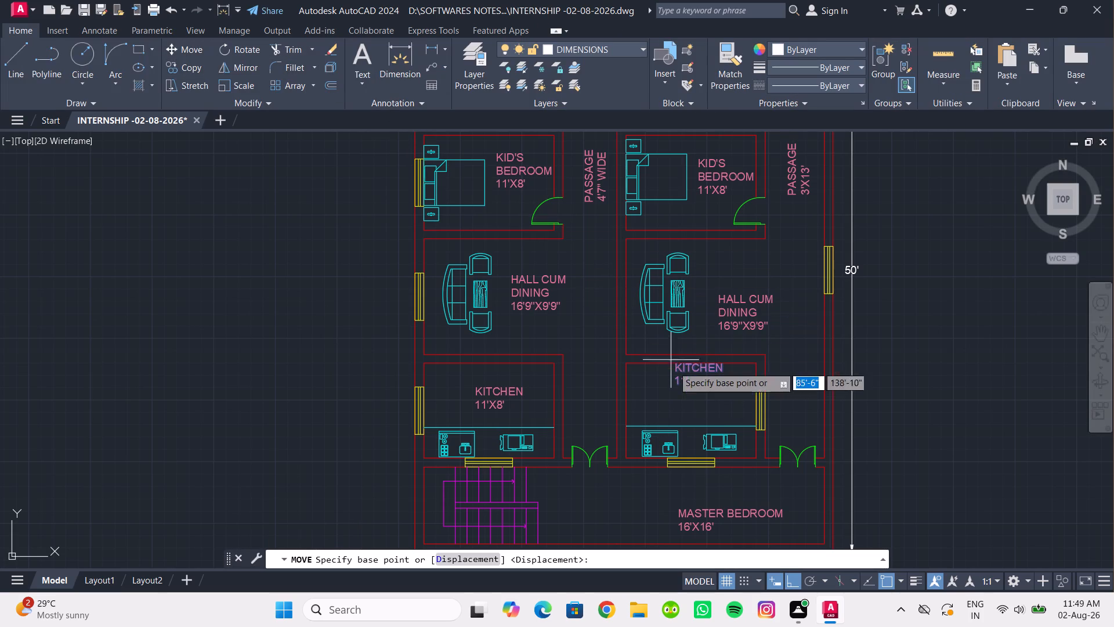
left_click_drag(685, 379, 682, 391)
scroll(664, 403, "up", 2)
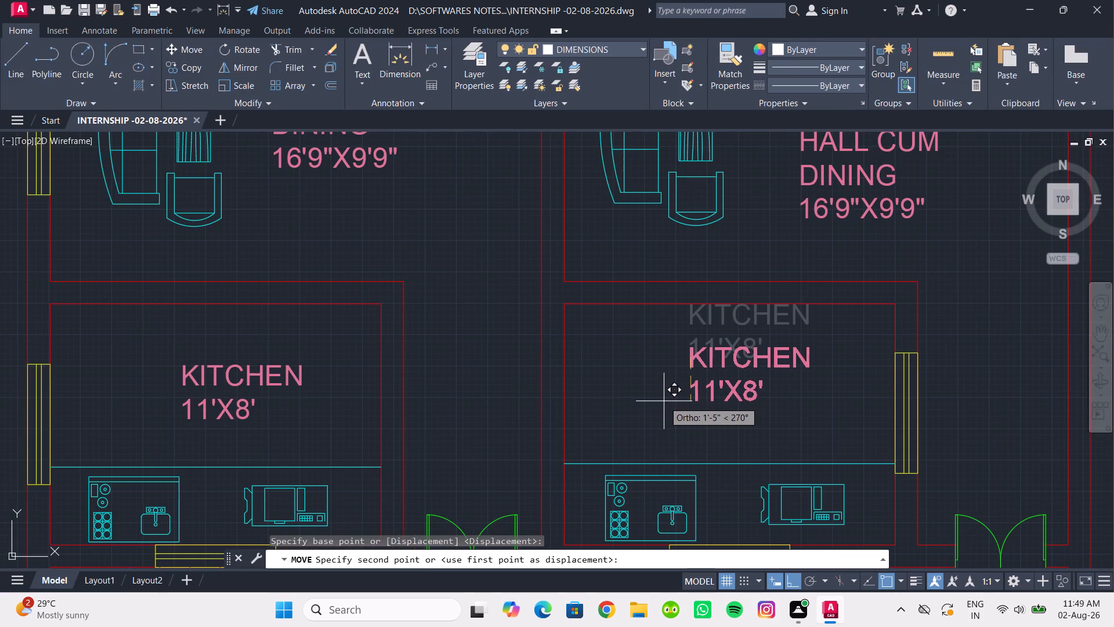
left_click(658, 409, "shift")
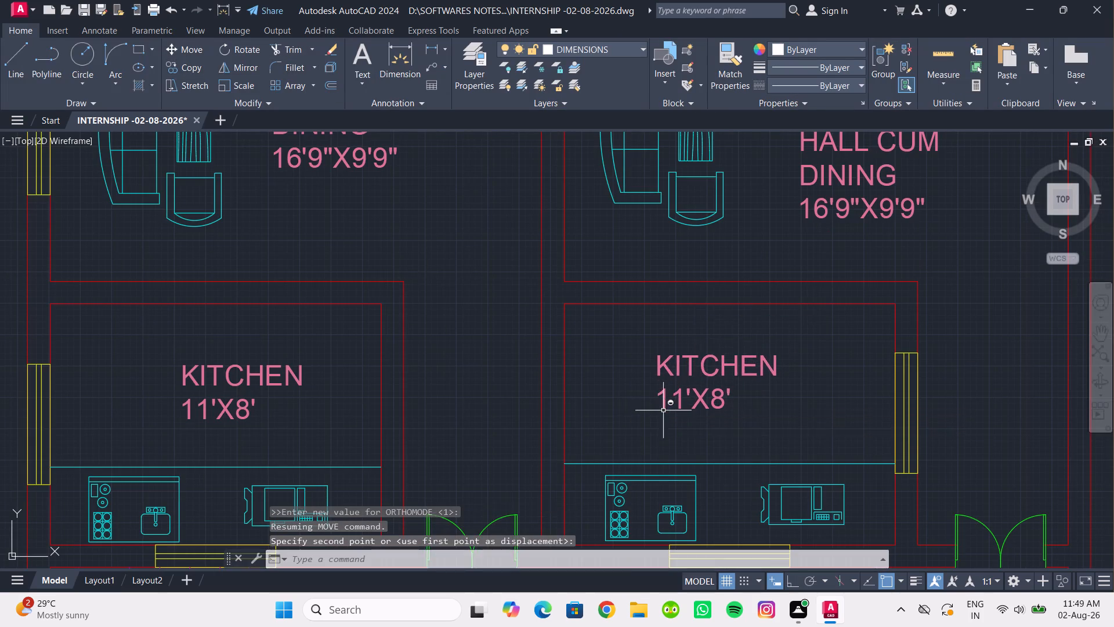
Replace the MASTER BEDROOM label in the front strip beside the staircase with BALCONY and 22'X6'6" on two lines.
scroll(660, 410, "down", 2)
middle_click_drag(660, 410, 685, 301)
double_click(708, 410)
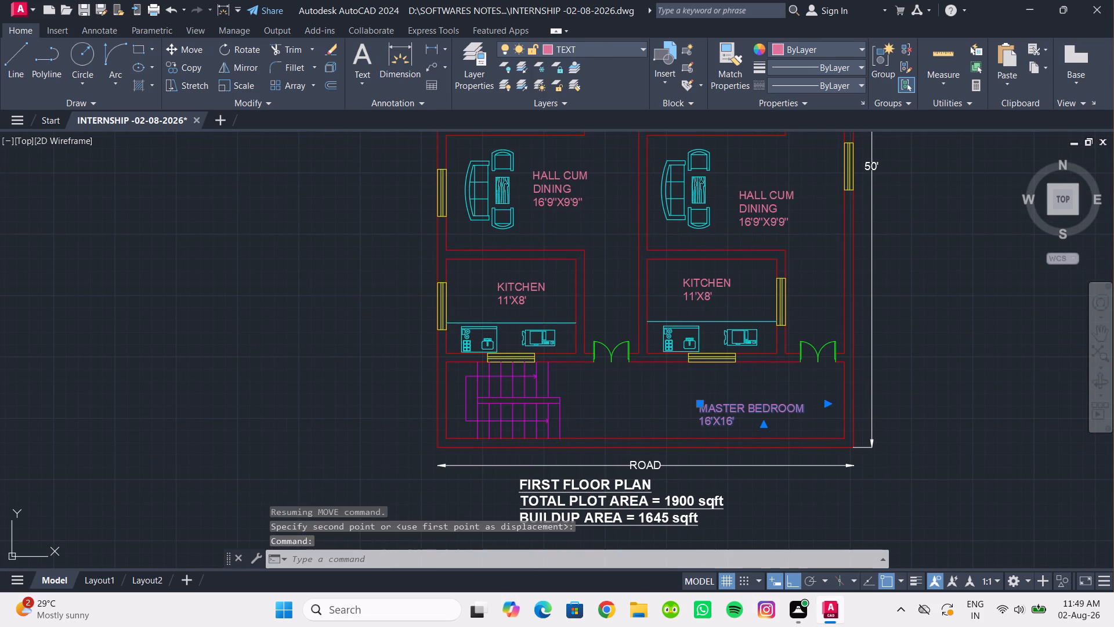
left_click_drag(739, 424, 688, 403)
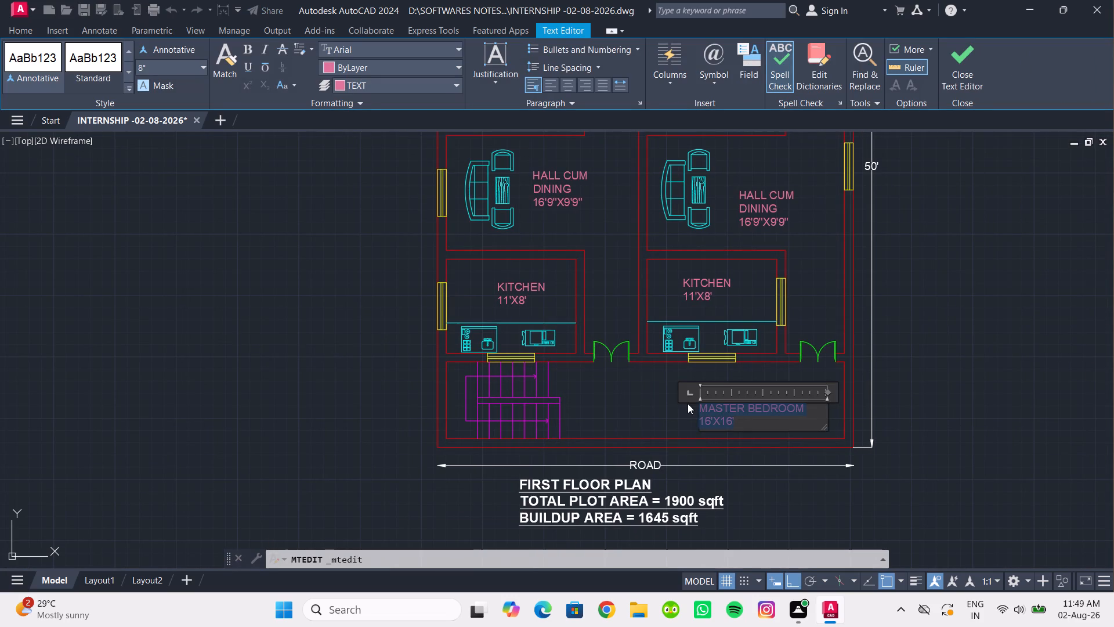
type("BA")
type("LCONY")
key("Return")
type("22'")
key("x")
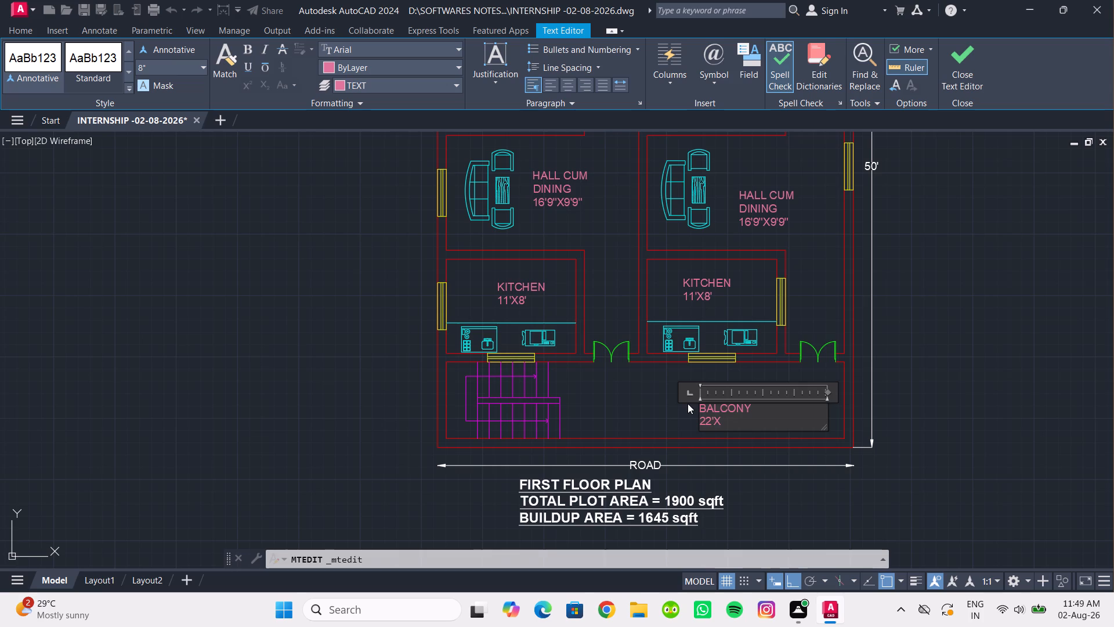
type("6'6")
key("shift+quotedbl")
left_click(365, 323)
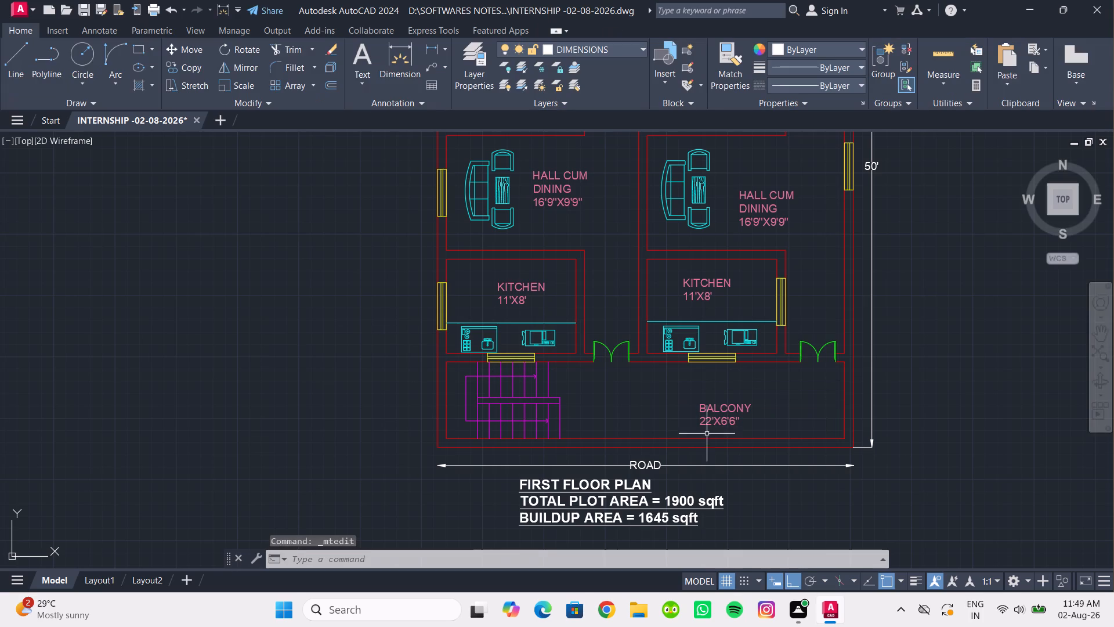
Move the BALCONY label slightly upward to centre it between the balcony walls.
left_click(713, 421)
left_click(187, 53)
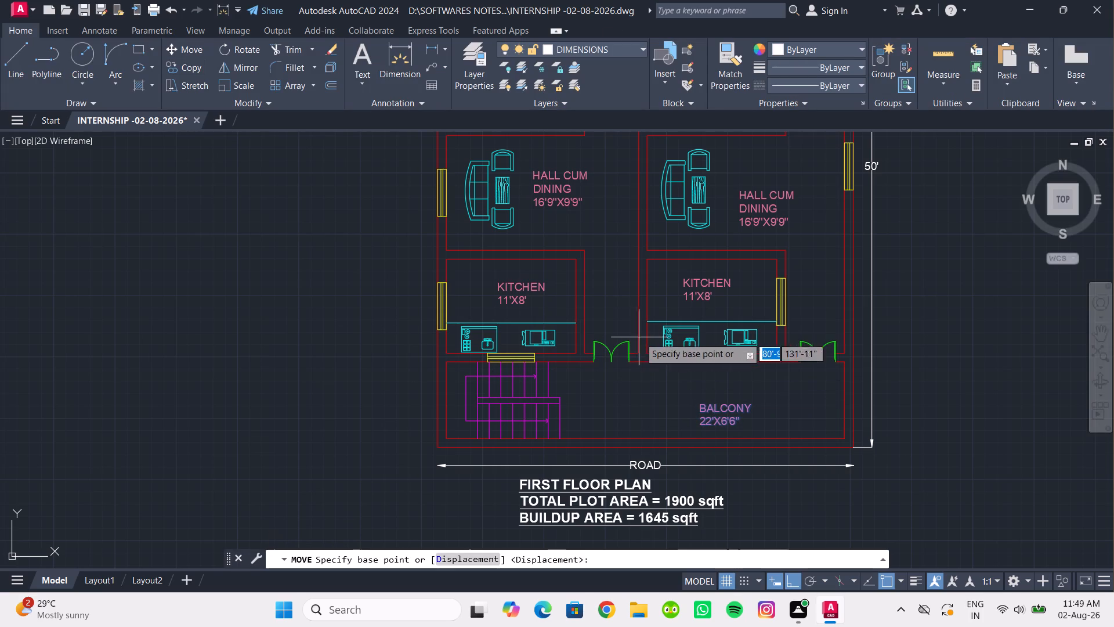
left_click_drag(703, 417, 702, 410)
left_click(705, 403)
Save the drawing with the completed first floor room labels.
scroll(685, 411, "down", 1)
middle_click_drag(685, 411, 625, 363)
scroll(449, 346, "down", 1)
middle_click_drag(449, 346, 417, 399)
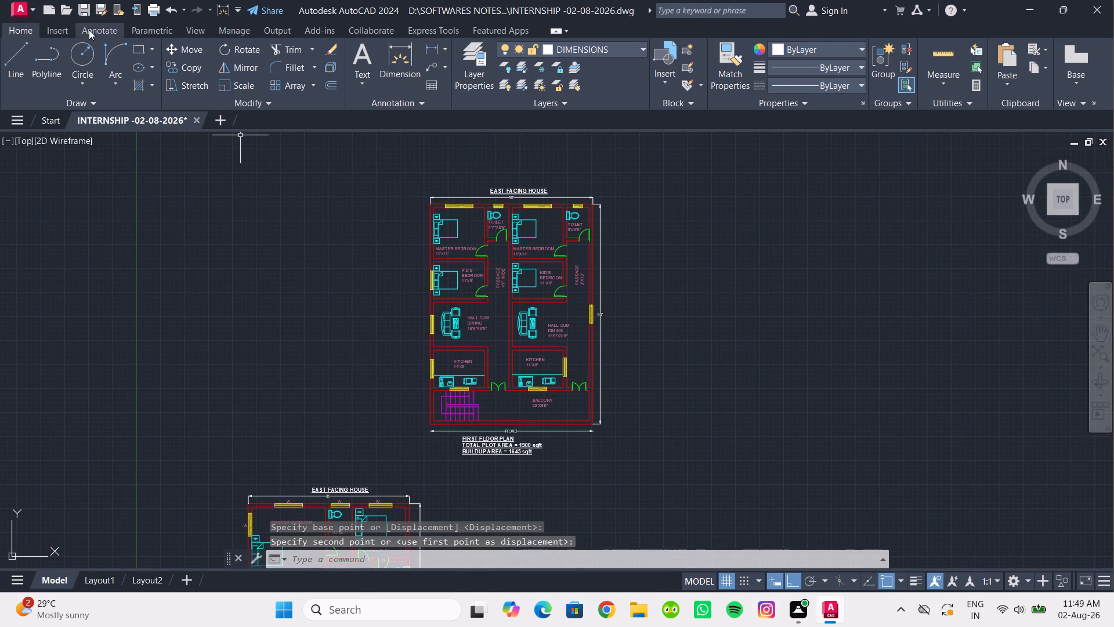
left_click(81, 10)
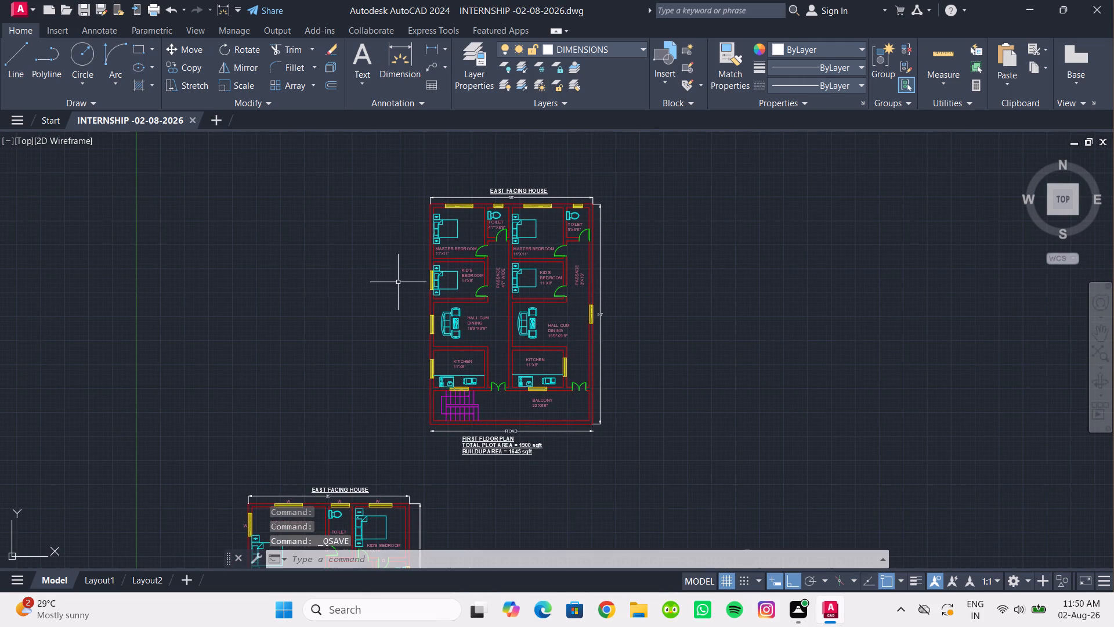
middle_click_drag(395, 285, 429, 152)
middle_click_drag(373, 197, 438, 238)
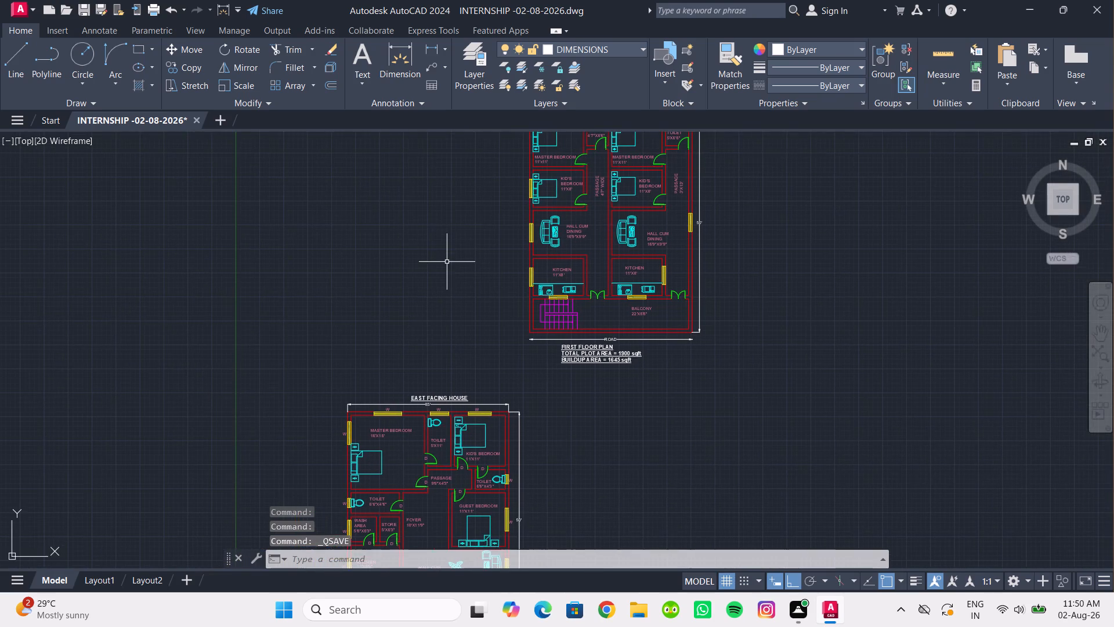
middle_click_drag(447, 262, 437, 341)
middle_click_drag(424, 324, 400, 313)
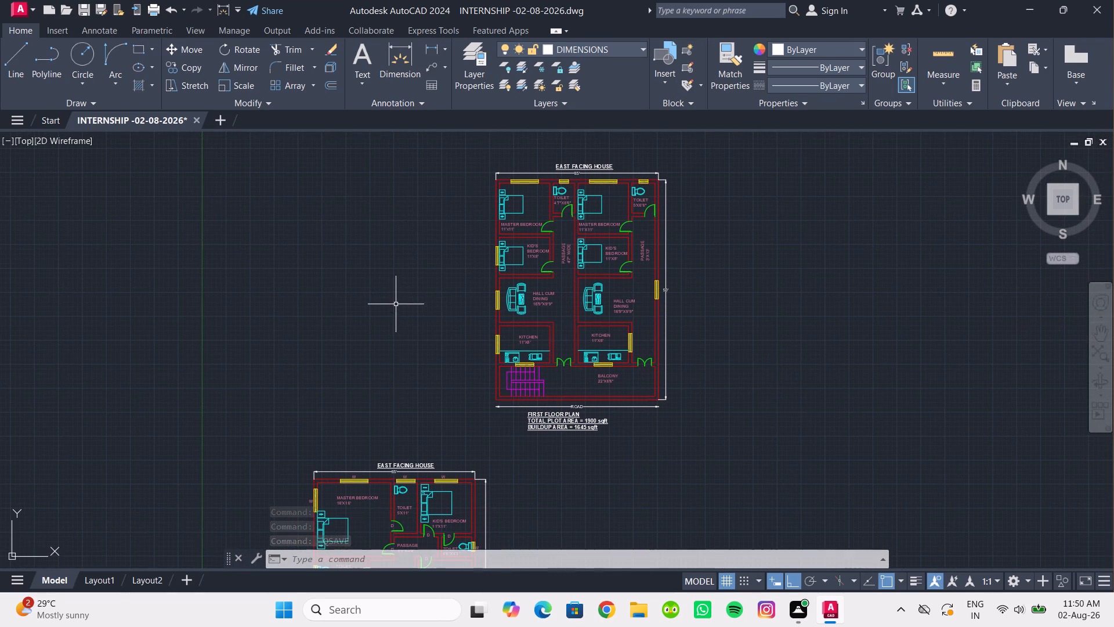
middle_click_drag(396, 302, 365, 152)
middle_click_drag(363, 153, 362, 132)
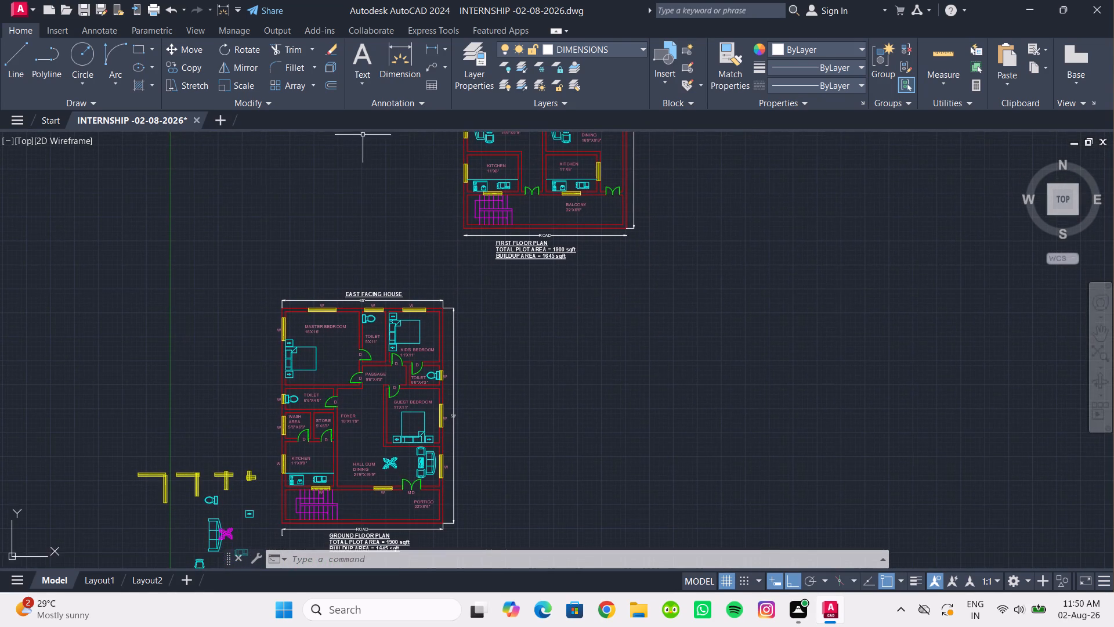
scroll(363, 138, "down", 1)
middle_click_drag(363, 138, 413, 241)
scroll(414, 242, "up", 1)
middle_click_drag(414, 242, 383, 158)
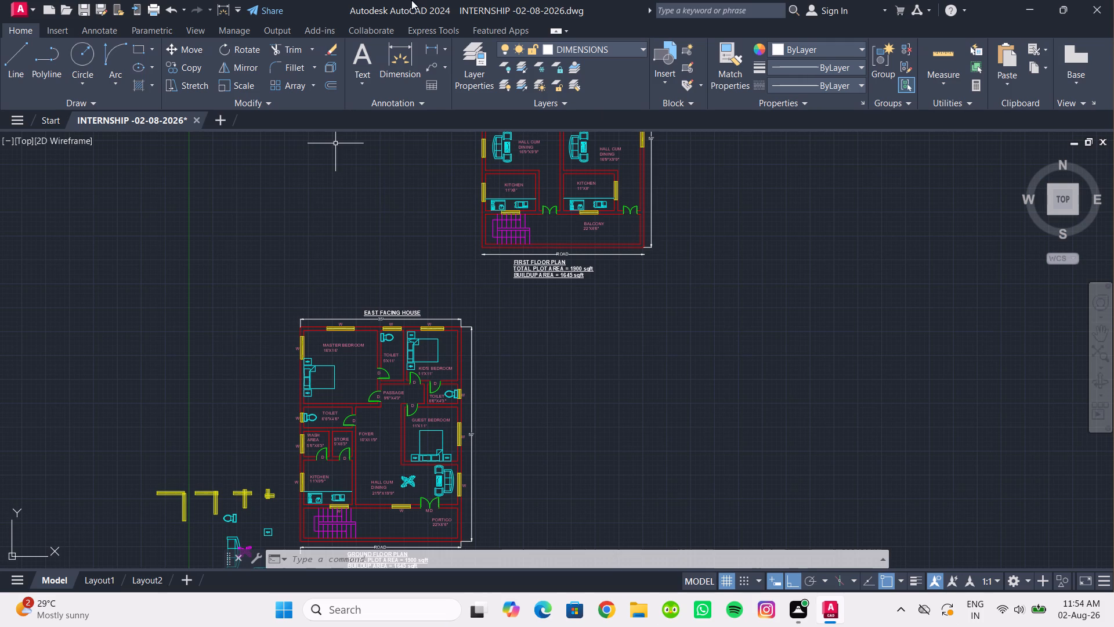
Review the ground floor and first floor plans, comparing their room labels, titles and overall layout.
scroll(602, 320, "up", 2)
scroll(600, 320, "down", 3)
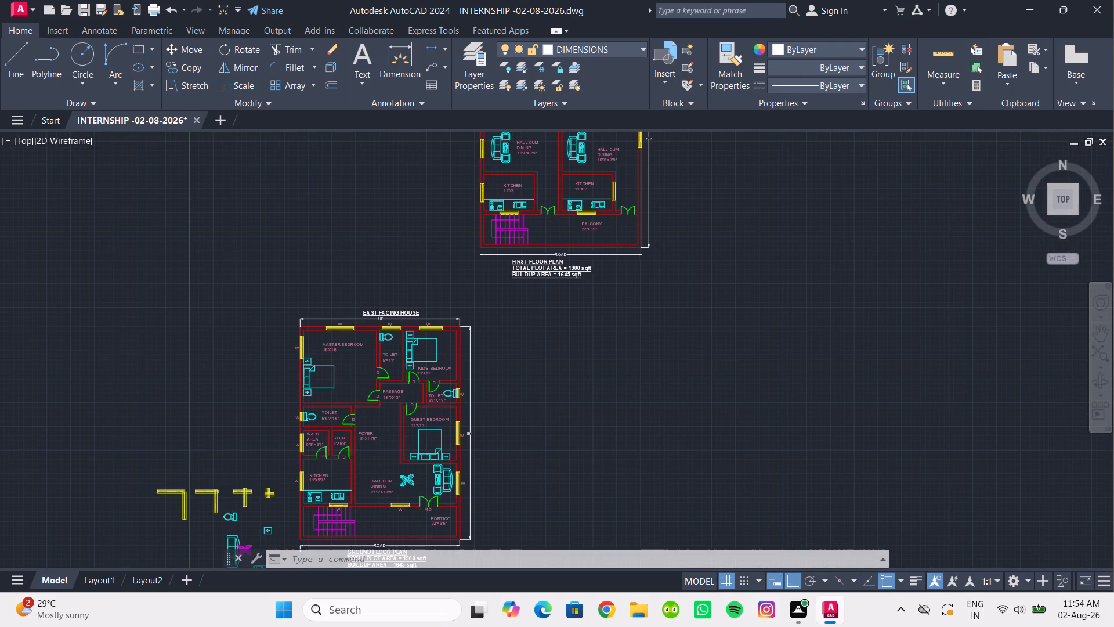
scroll(600, 320, "down", 1)
scroll(600, 320, "up", 2)
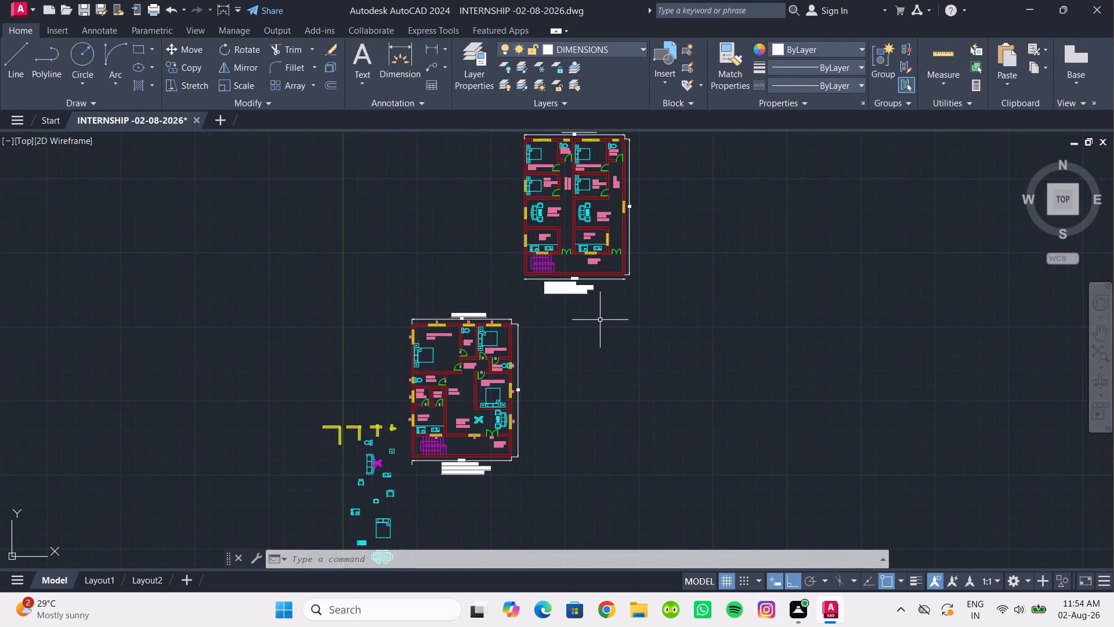
scroll(600, 320, "up", 2)
scroll(600, 320, "down", 2)
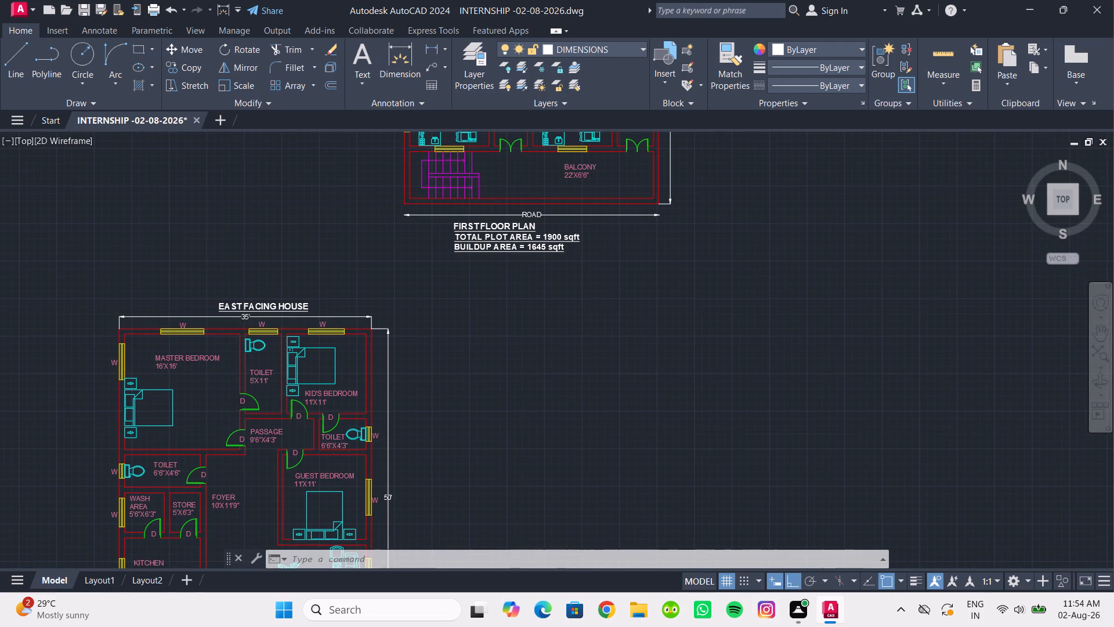
scroll(600, 320, "down", 1)
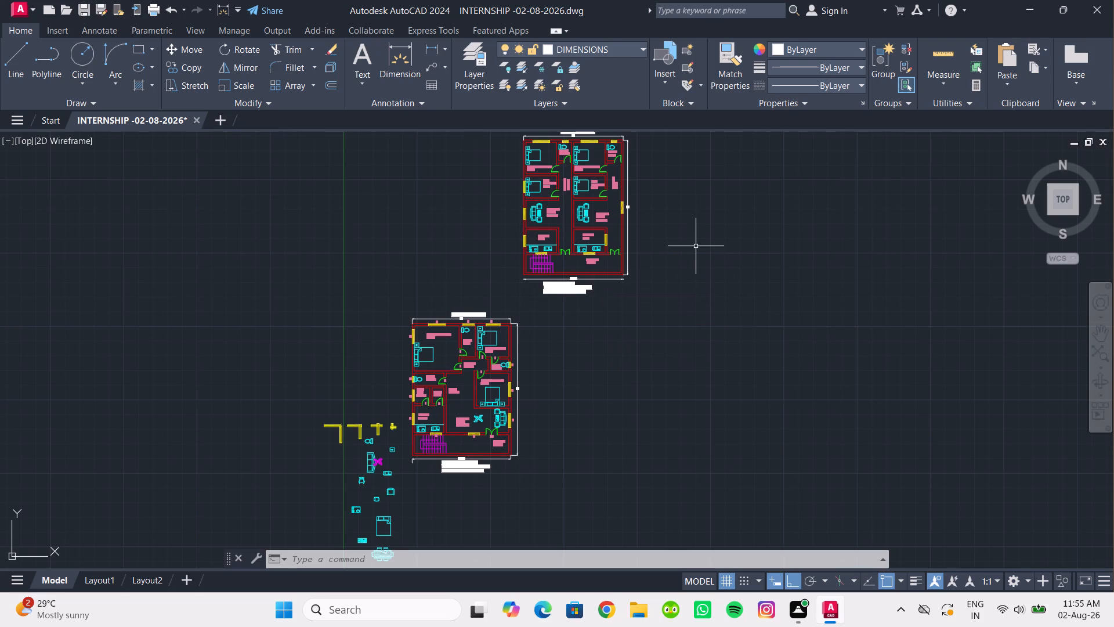
scroll(716, 212, "down", 5)
scroll(719, 187, "up", 6)
scroll(719, 187, "down", 2)
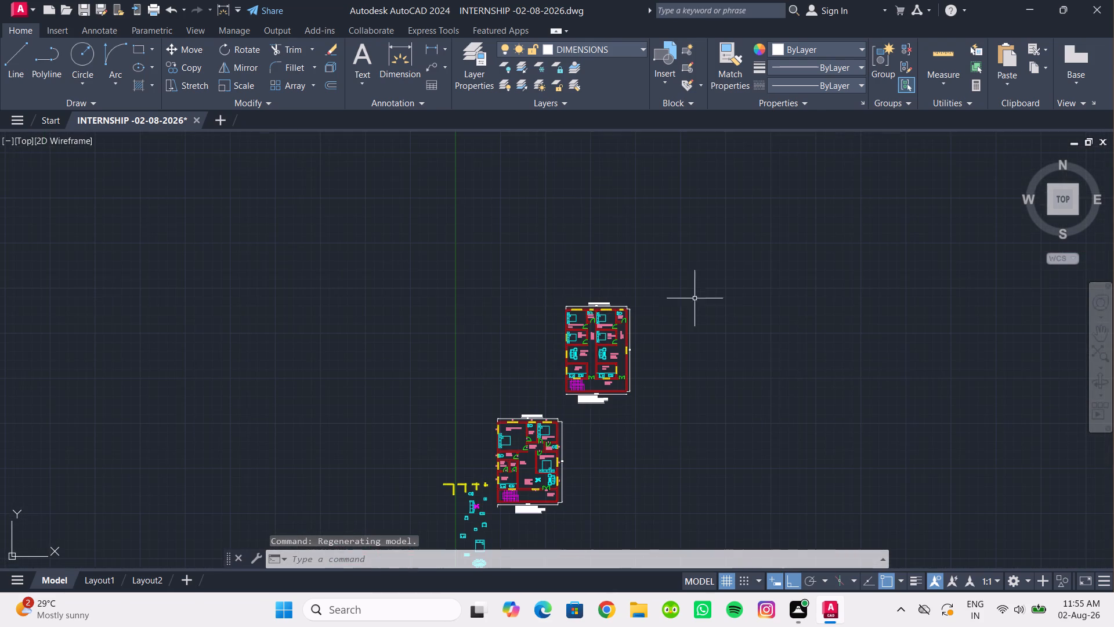
scroll(521, 520, "up", 2)
scroll(516, 466, "up", 1)
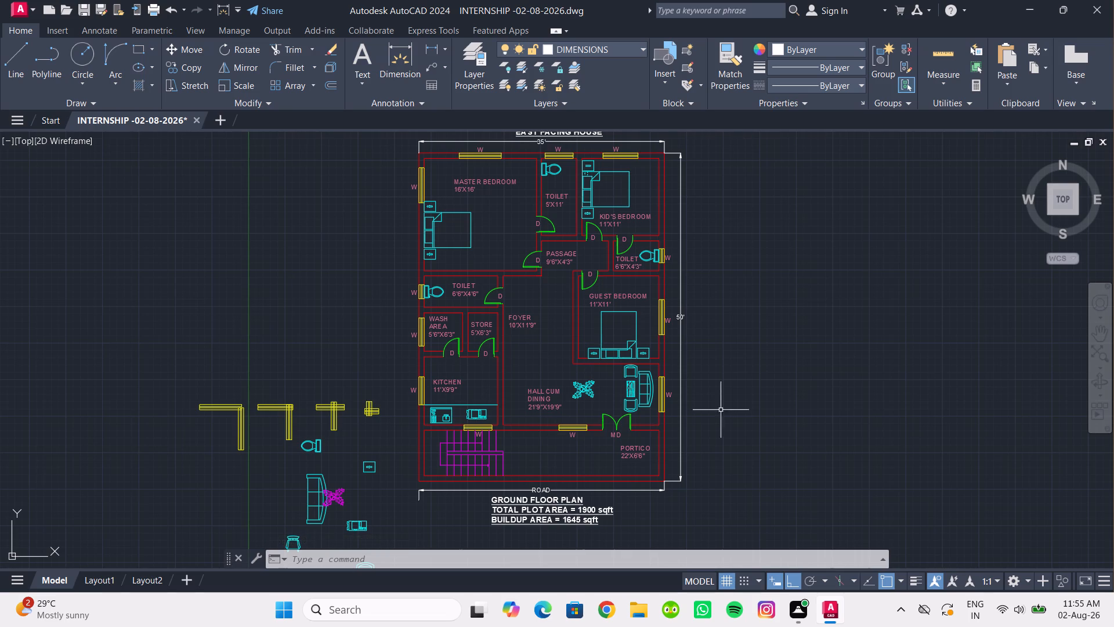
scroll(718, 261, "down", 5)
scroll(722, 260, "up", 1)
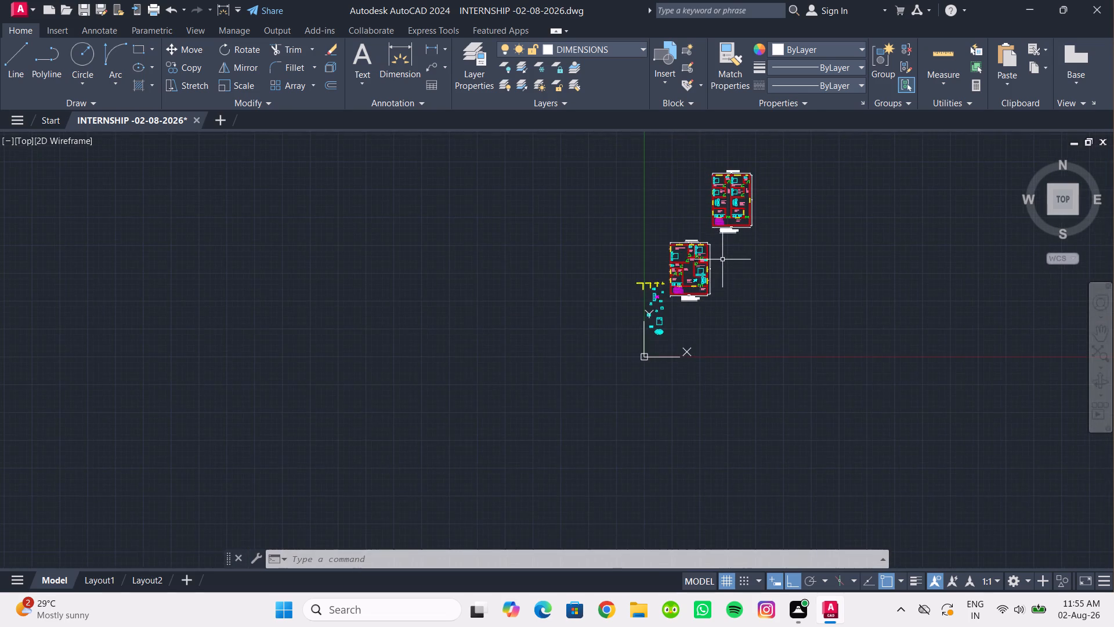
scroll(722, 260, "up", 8)
scroll(712, 265, "down", 9)
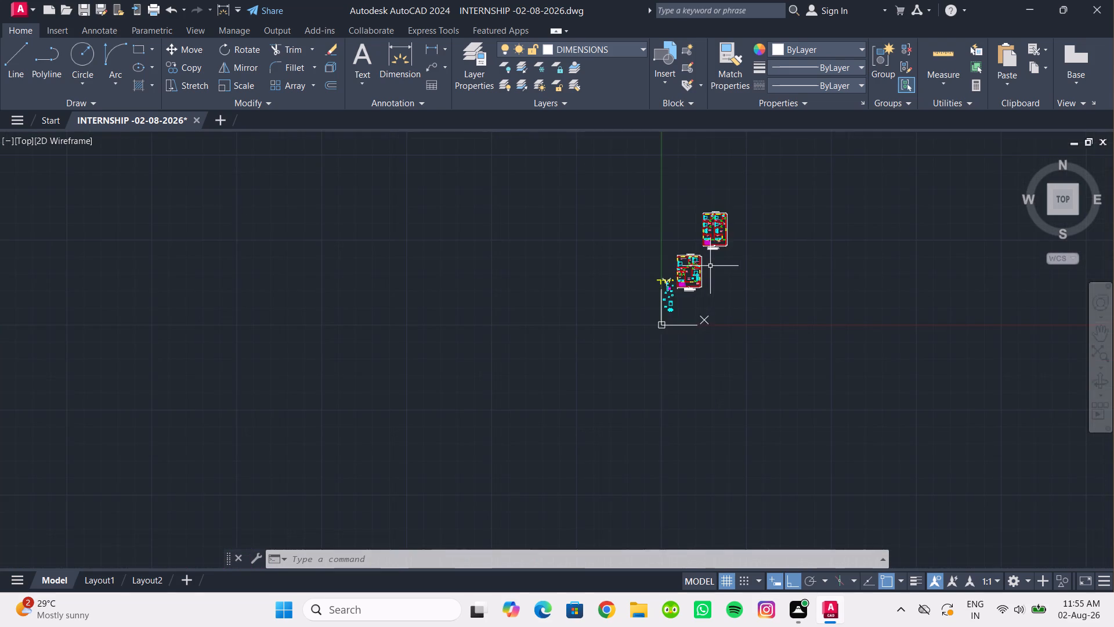
scroll(708, 264, "up", 4)
scroll(548, 331, "up", 1)
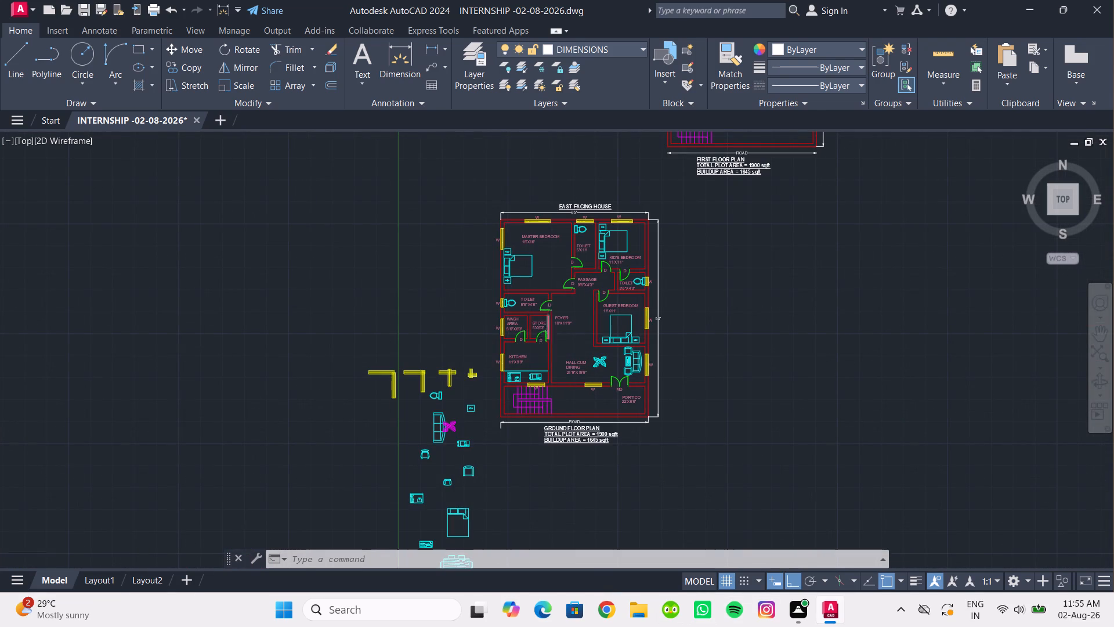
scroll(548, 331, "up", 4)
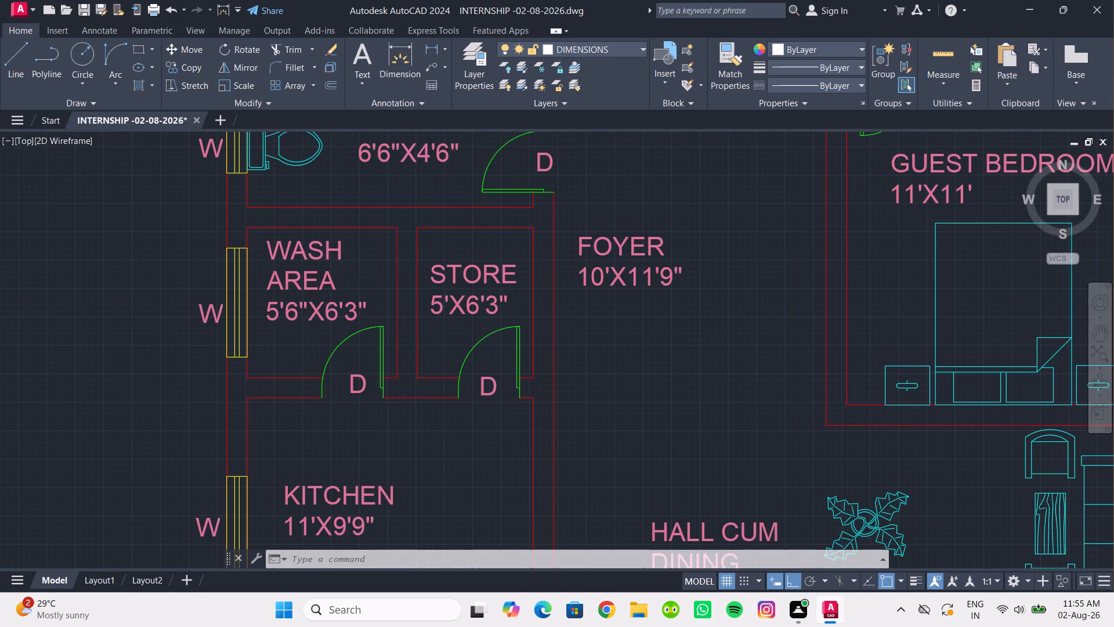
scroll(548, 331, "up", 2)
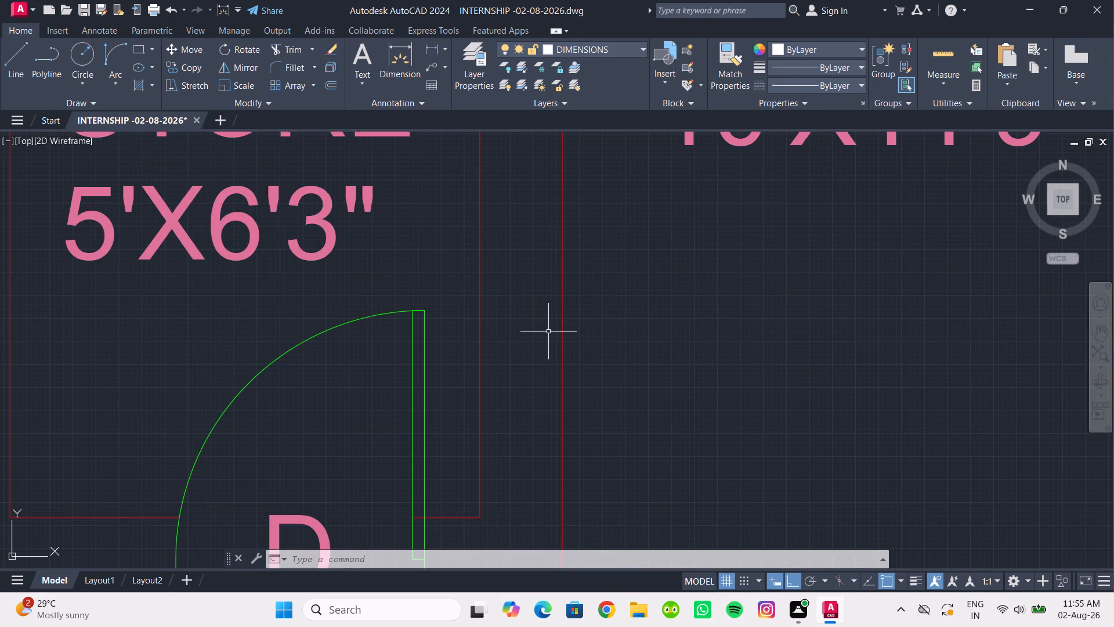
scroll(548, 331, "down", 2)
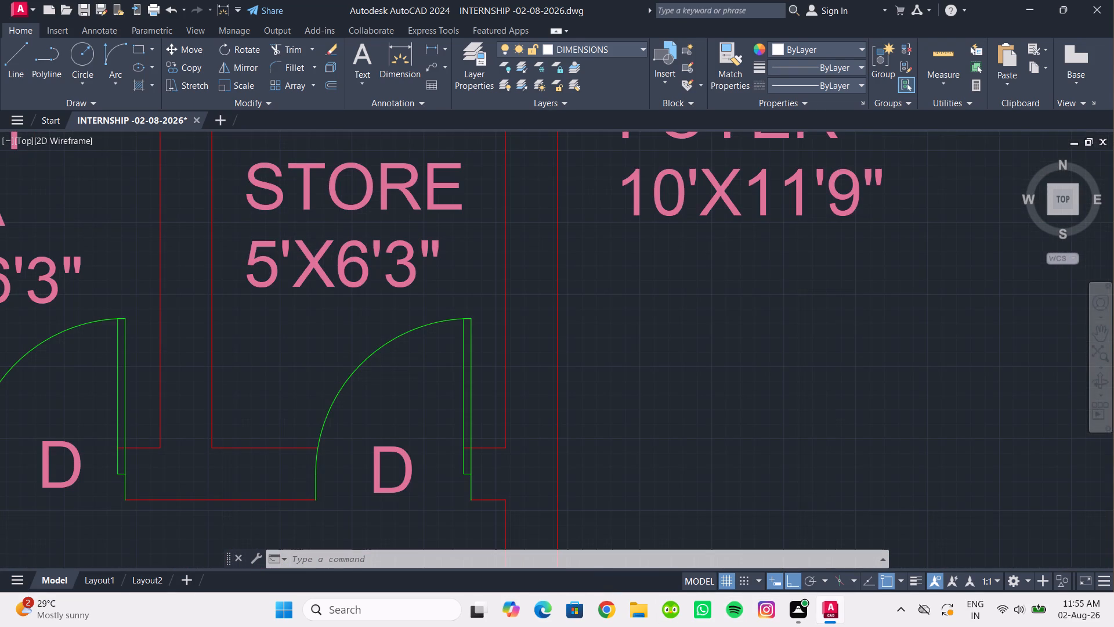
scroll(548, 331, "down", 6)
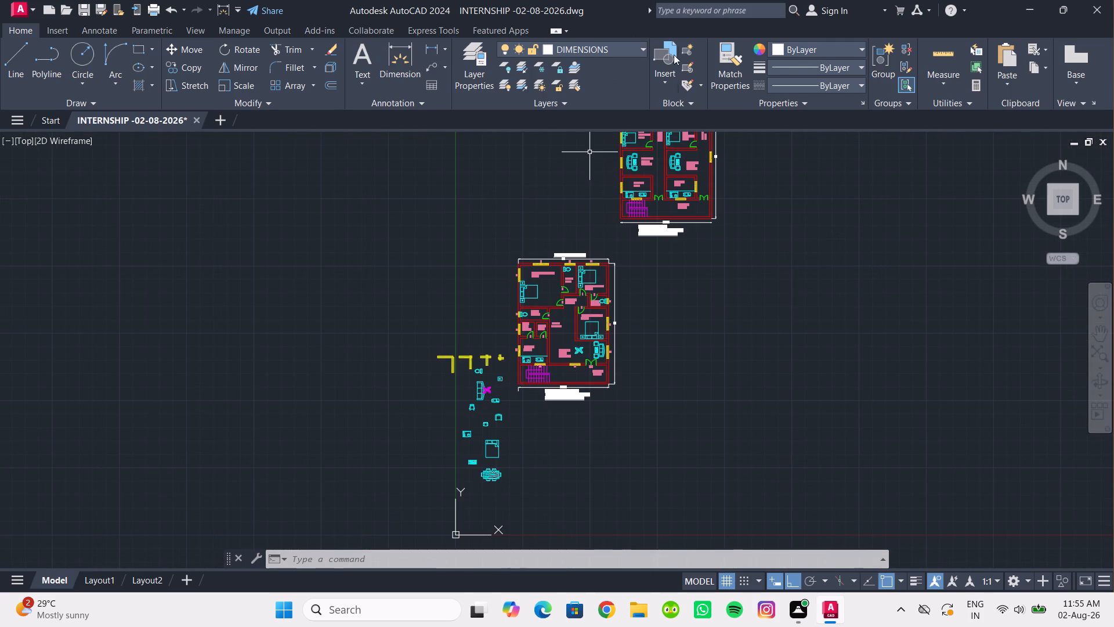
scroll(667, 135, "up", 7)
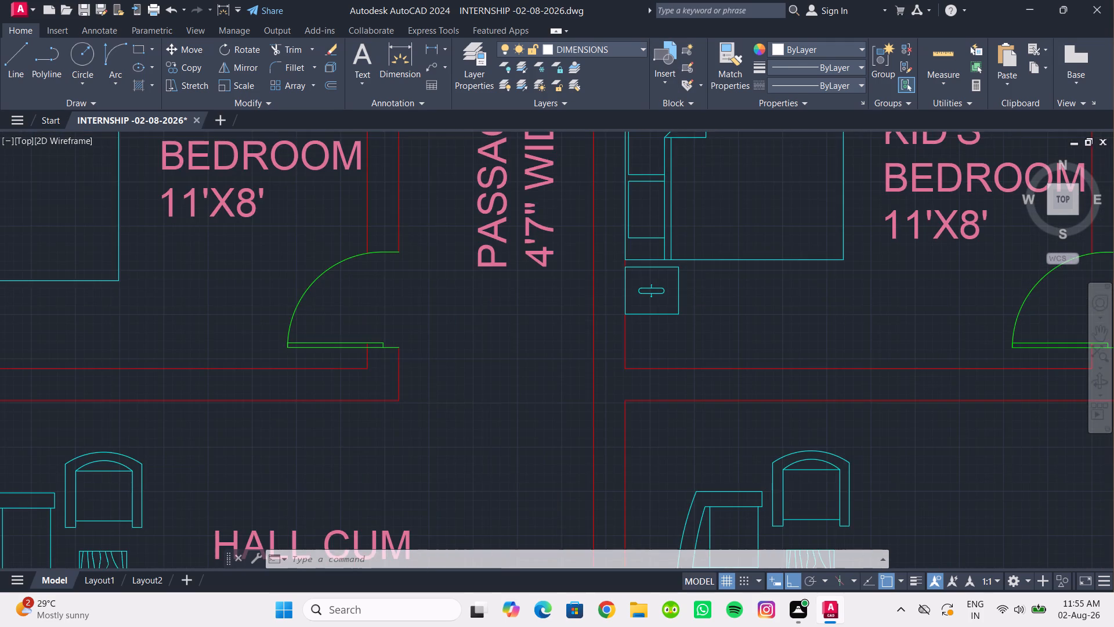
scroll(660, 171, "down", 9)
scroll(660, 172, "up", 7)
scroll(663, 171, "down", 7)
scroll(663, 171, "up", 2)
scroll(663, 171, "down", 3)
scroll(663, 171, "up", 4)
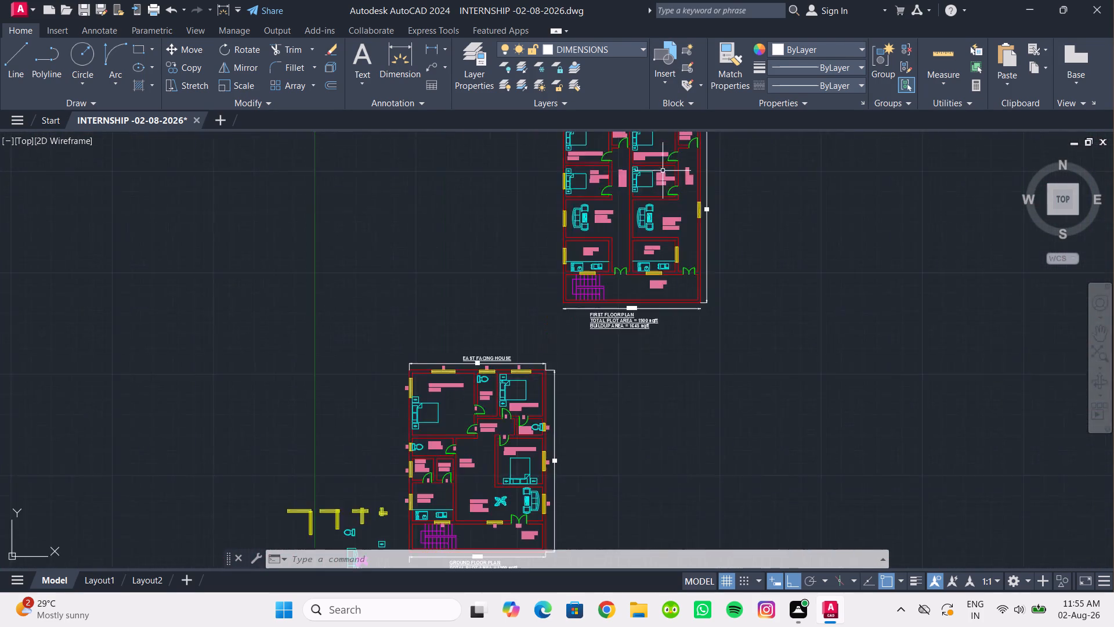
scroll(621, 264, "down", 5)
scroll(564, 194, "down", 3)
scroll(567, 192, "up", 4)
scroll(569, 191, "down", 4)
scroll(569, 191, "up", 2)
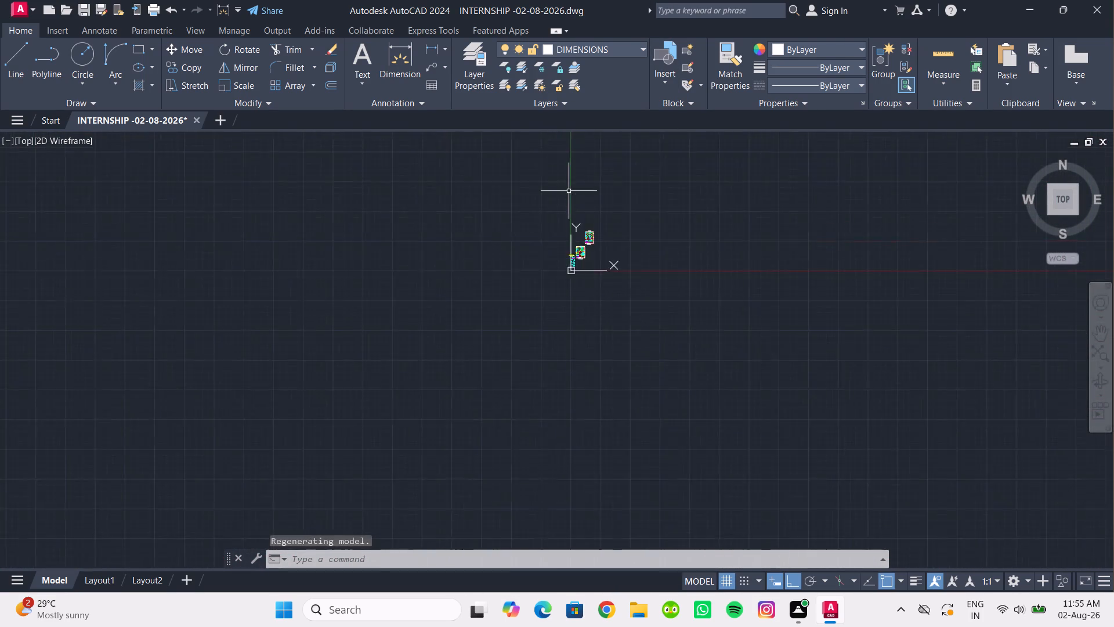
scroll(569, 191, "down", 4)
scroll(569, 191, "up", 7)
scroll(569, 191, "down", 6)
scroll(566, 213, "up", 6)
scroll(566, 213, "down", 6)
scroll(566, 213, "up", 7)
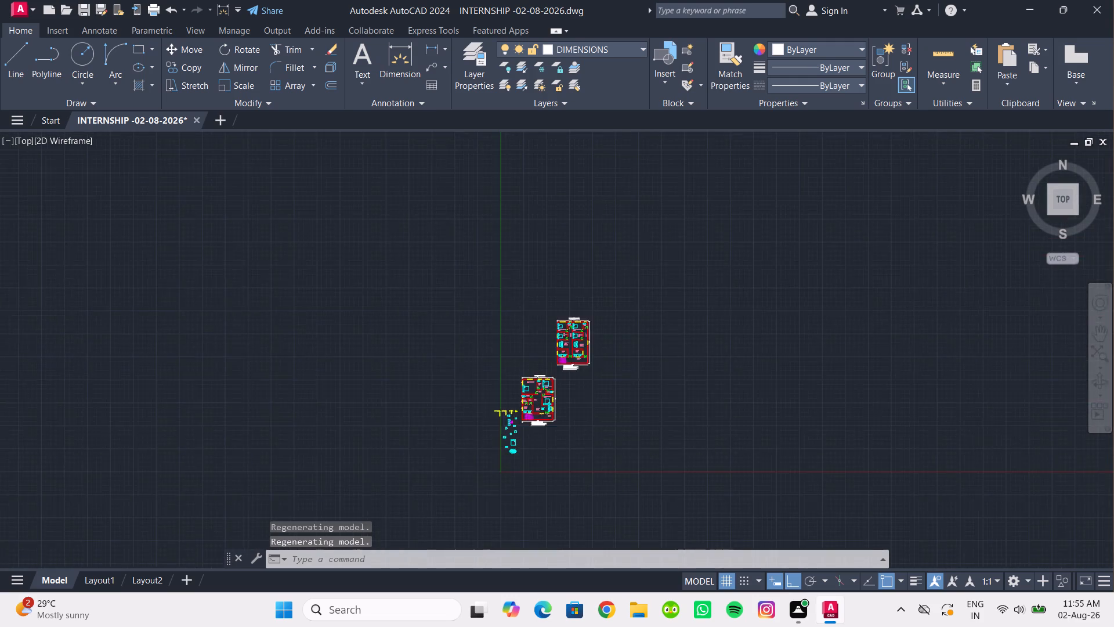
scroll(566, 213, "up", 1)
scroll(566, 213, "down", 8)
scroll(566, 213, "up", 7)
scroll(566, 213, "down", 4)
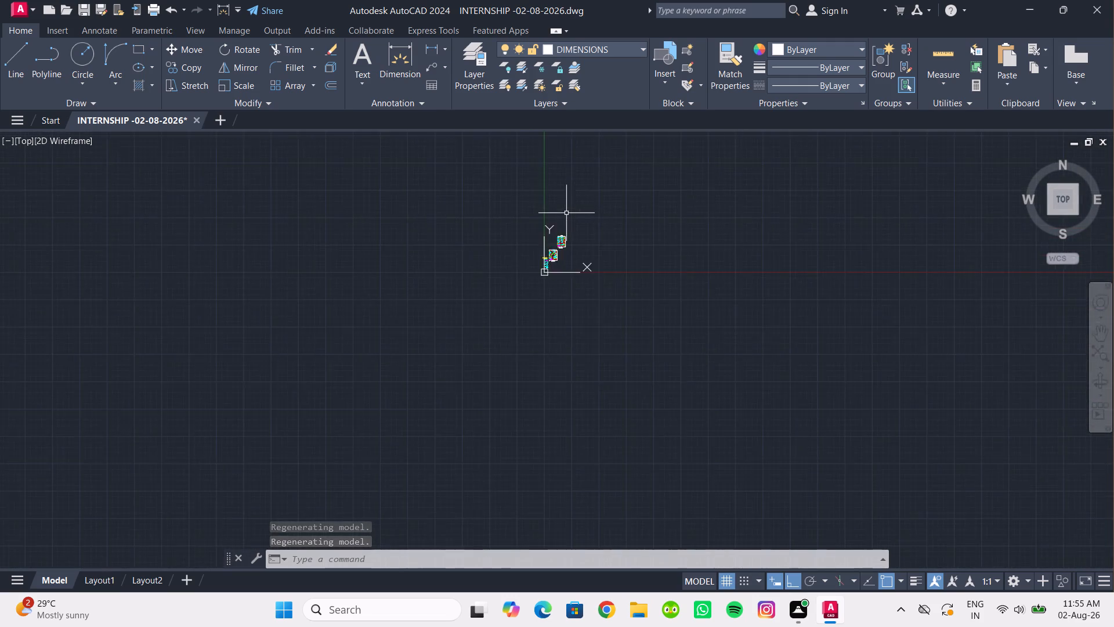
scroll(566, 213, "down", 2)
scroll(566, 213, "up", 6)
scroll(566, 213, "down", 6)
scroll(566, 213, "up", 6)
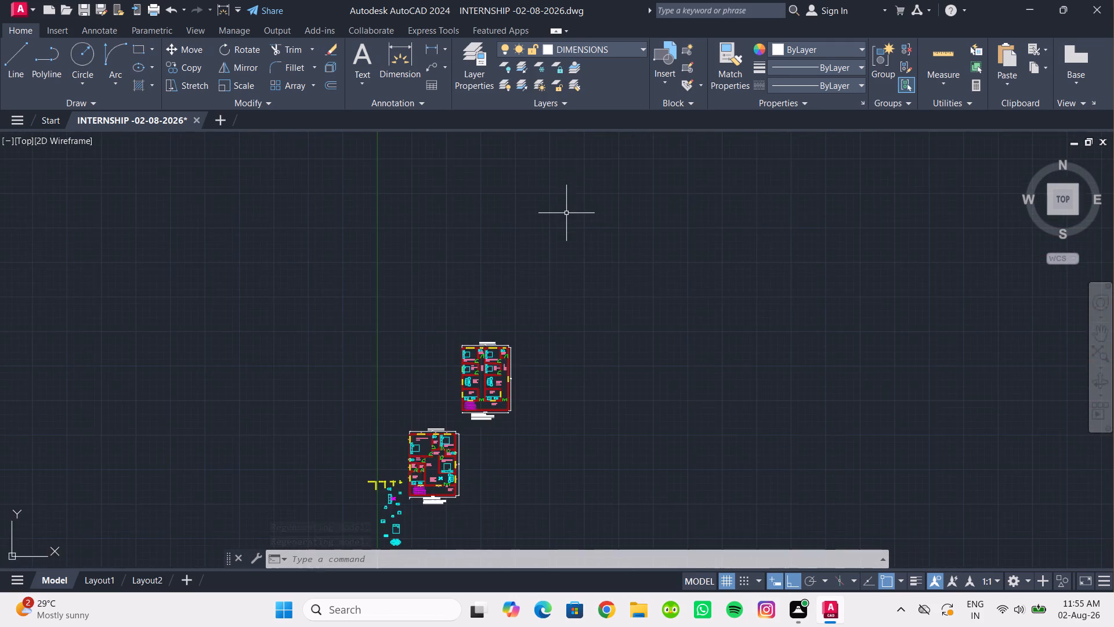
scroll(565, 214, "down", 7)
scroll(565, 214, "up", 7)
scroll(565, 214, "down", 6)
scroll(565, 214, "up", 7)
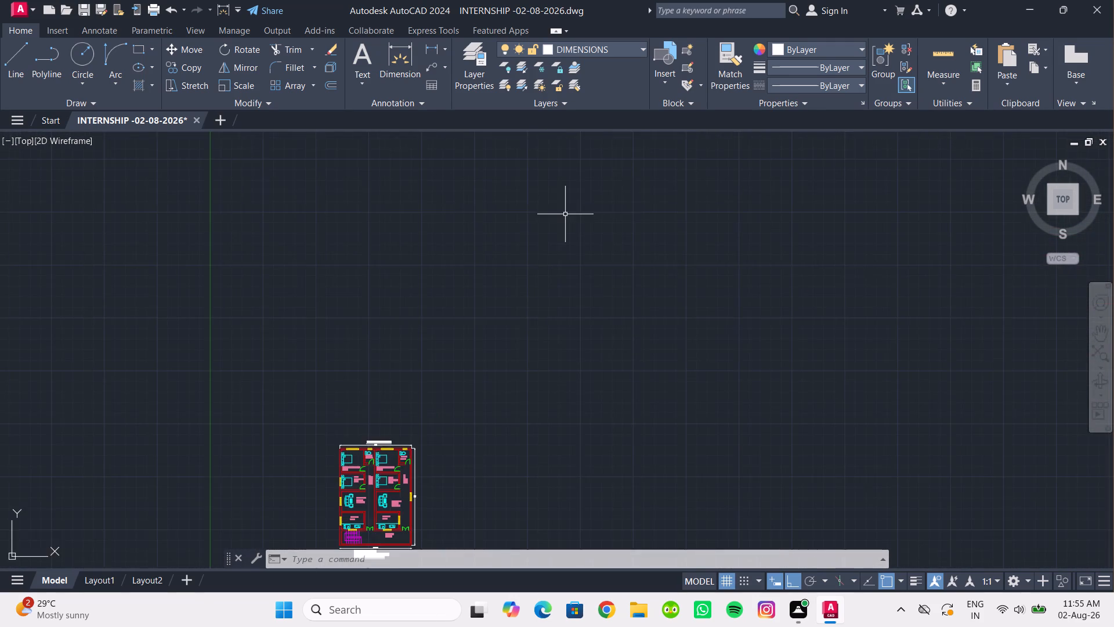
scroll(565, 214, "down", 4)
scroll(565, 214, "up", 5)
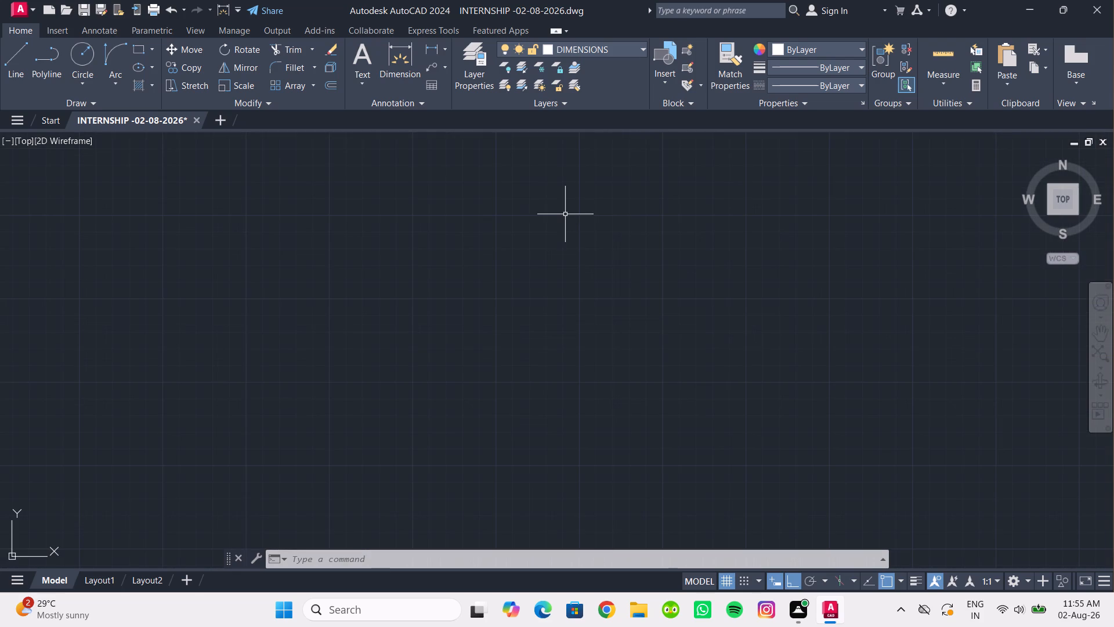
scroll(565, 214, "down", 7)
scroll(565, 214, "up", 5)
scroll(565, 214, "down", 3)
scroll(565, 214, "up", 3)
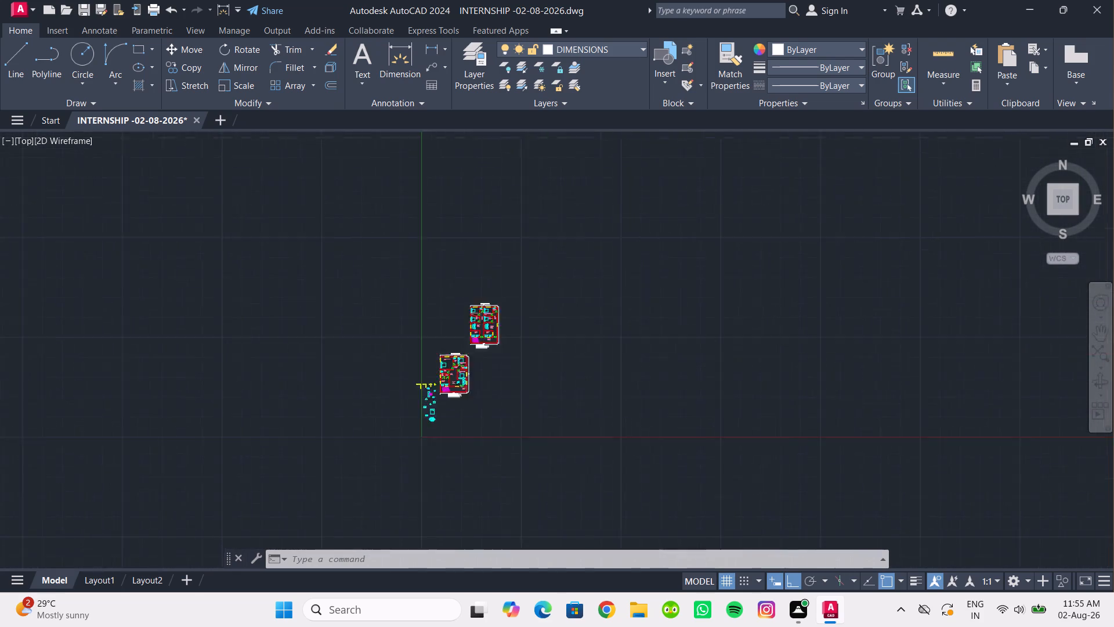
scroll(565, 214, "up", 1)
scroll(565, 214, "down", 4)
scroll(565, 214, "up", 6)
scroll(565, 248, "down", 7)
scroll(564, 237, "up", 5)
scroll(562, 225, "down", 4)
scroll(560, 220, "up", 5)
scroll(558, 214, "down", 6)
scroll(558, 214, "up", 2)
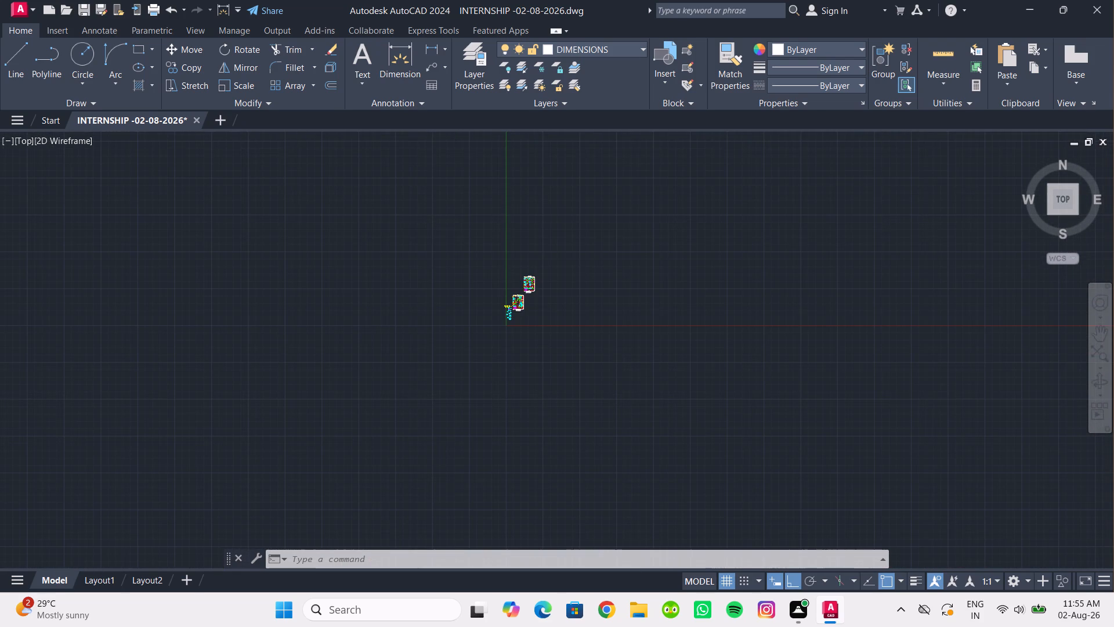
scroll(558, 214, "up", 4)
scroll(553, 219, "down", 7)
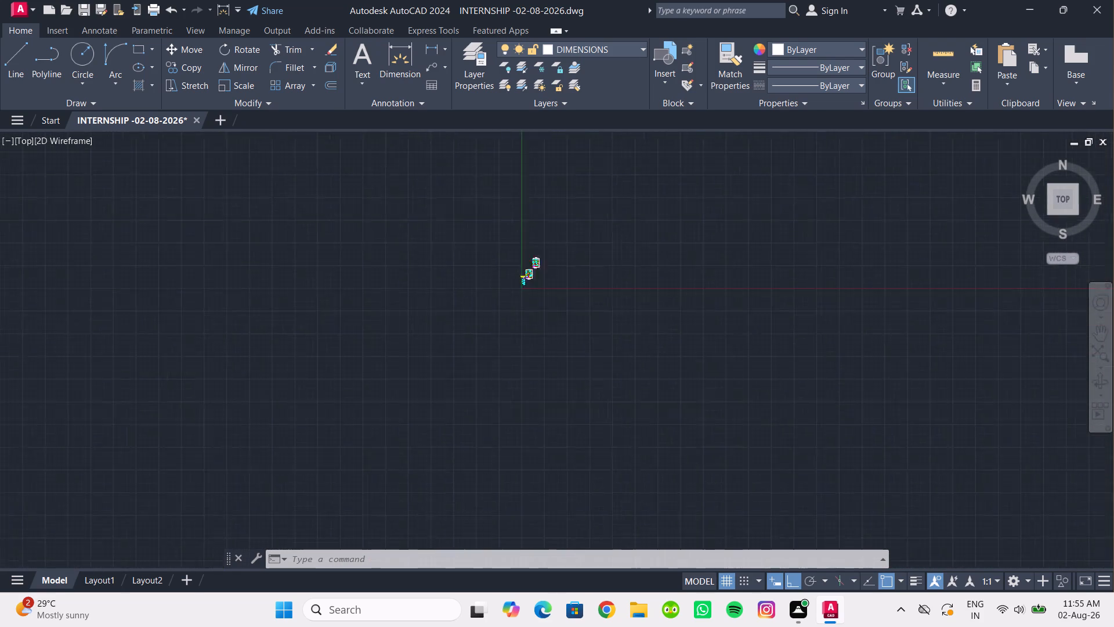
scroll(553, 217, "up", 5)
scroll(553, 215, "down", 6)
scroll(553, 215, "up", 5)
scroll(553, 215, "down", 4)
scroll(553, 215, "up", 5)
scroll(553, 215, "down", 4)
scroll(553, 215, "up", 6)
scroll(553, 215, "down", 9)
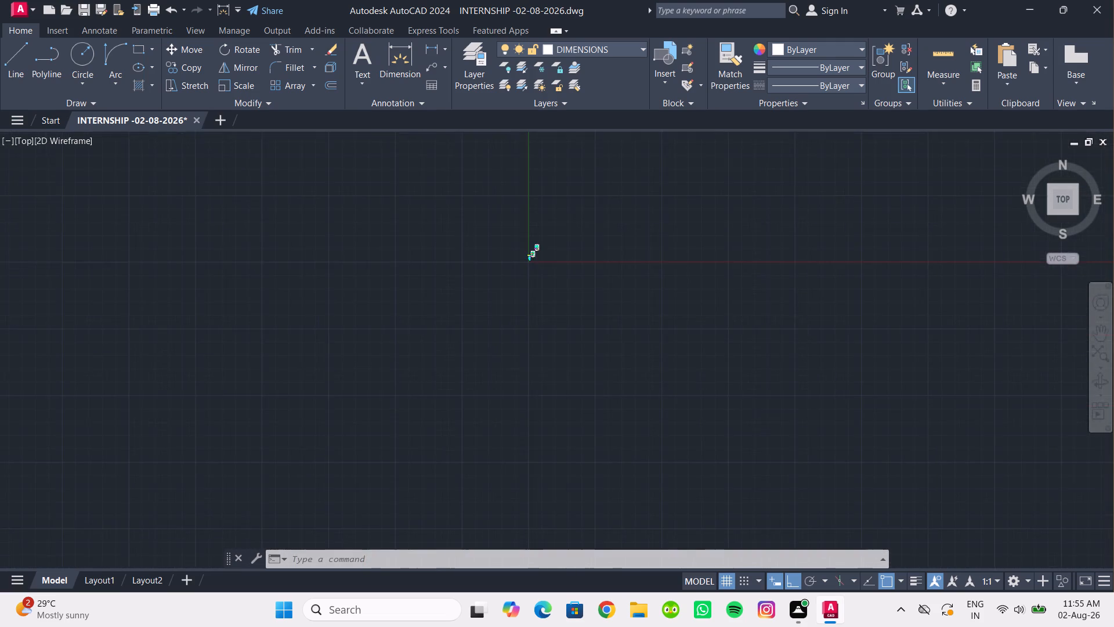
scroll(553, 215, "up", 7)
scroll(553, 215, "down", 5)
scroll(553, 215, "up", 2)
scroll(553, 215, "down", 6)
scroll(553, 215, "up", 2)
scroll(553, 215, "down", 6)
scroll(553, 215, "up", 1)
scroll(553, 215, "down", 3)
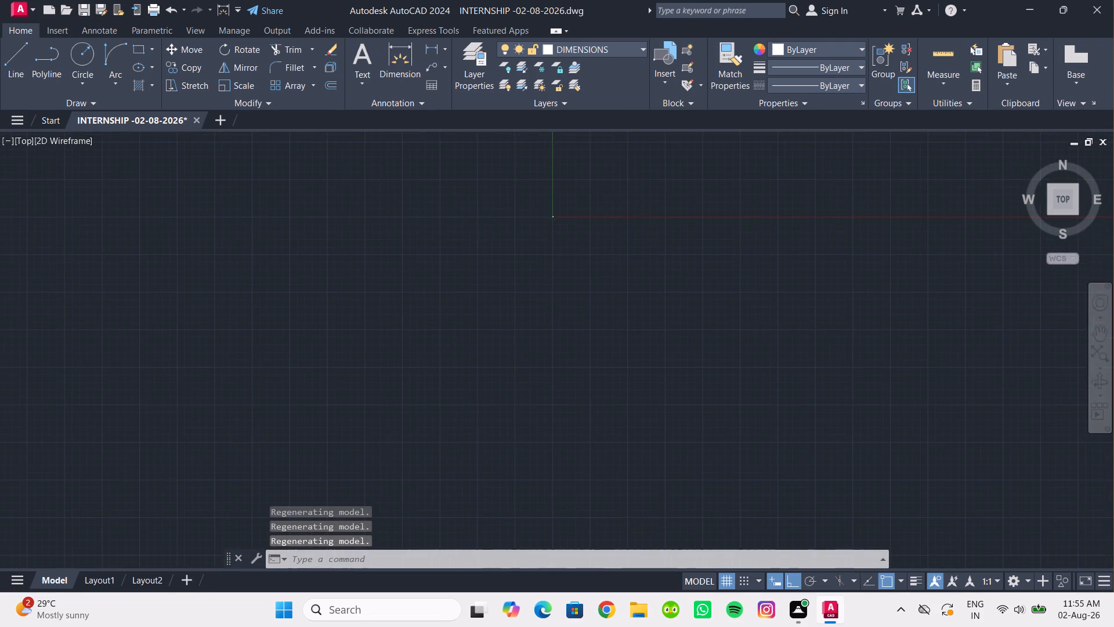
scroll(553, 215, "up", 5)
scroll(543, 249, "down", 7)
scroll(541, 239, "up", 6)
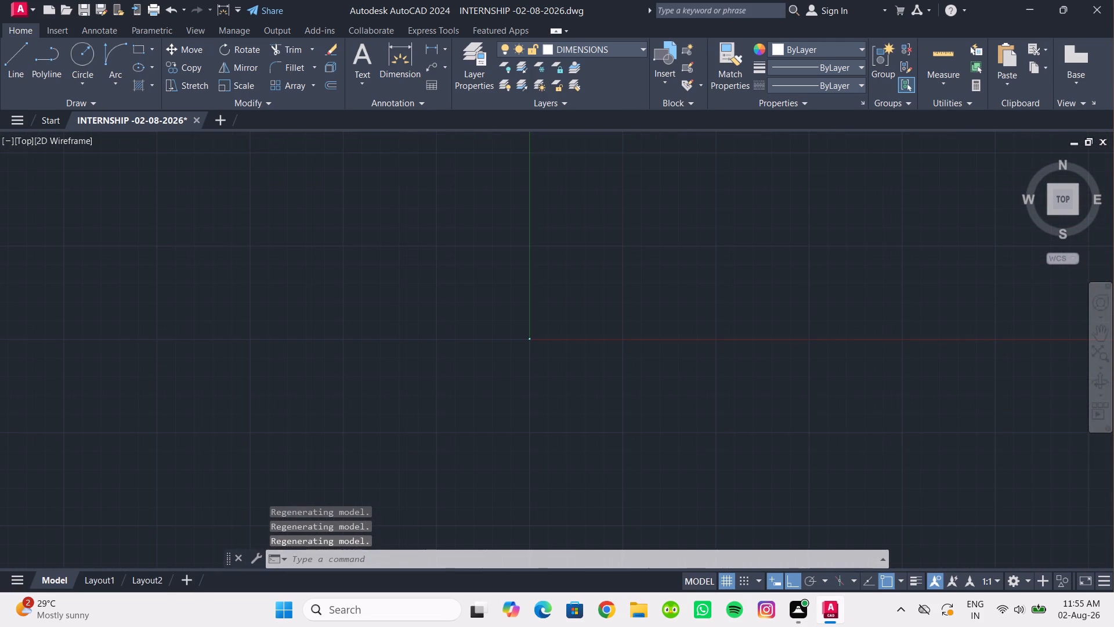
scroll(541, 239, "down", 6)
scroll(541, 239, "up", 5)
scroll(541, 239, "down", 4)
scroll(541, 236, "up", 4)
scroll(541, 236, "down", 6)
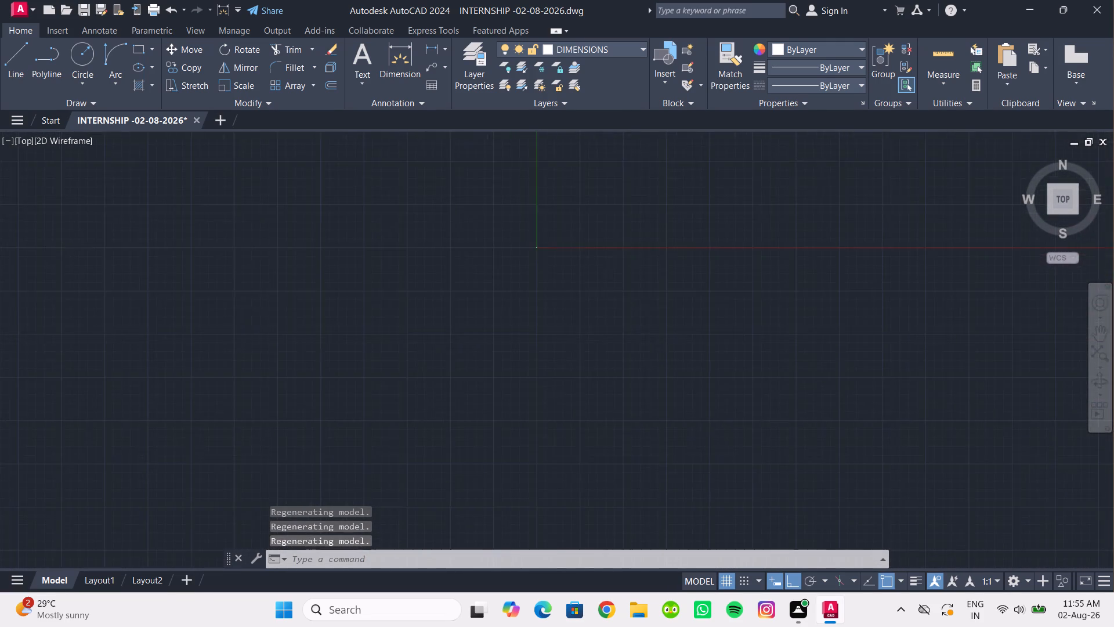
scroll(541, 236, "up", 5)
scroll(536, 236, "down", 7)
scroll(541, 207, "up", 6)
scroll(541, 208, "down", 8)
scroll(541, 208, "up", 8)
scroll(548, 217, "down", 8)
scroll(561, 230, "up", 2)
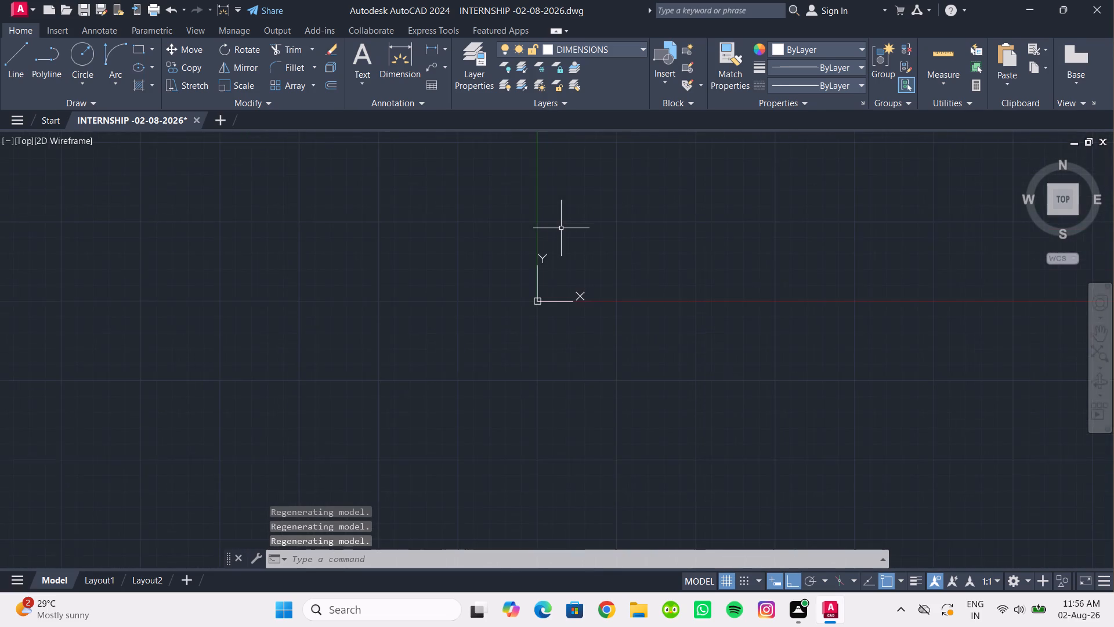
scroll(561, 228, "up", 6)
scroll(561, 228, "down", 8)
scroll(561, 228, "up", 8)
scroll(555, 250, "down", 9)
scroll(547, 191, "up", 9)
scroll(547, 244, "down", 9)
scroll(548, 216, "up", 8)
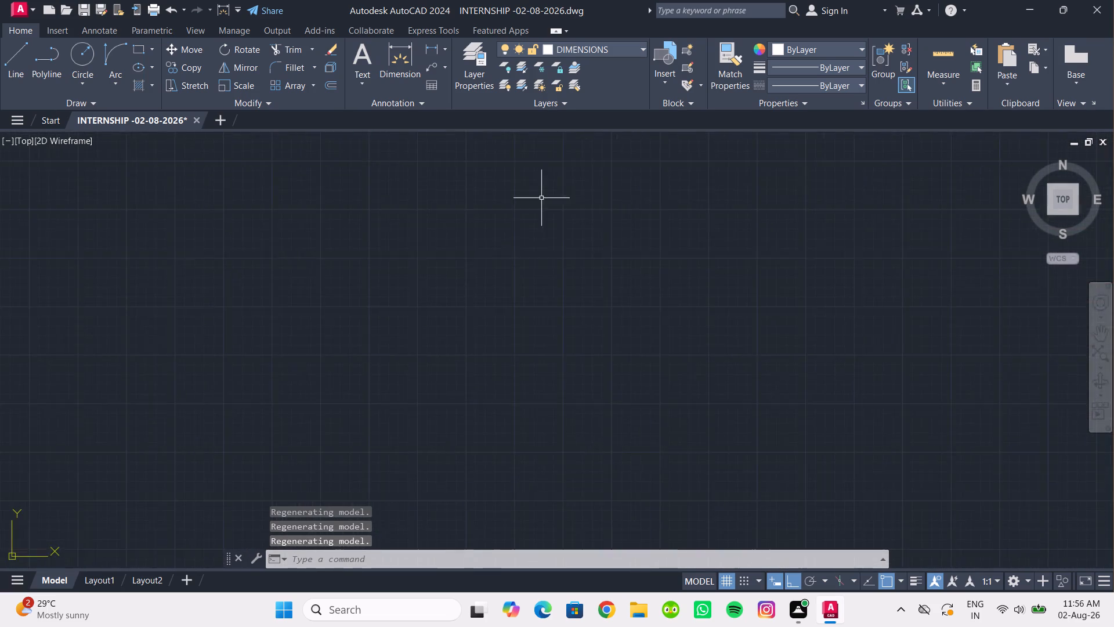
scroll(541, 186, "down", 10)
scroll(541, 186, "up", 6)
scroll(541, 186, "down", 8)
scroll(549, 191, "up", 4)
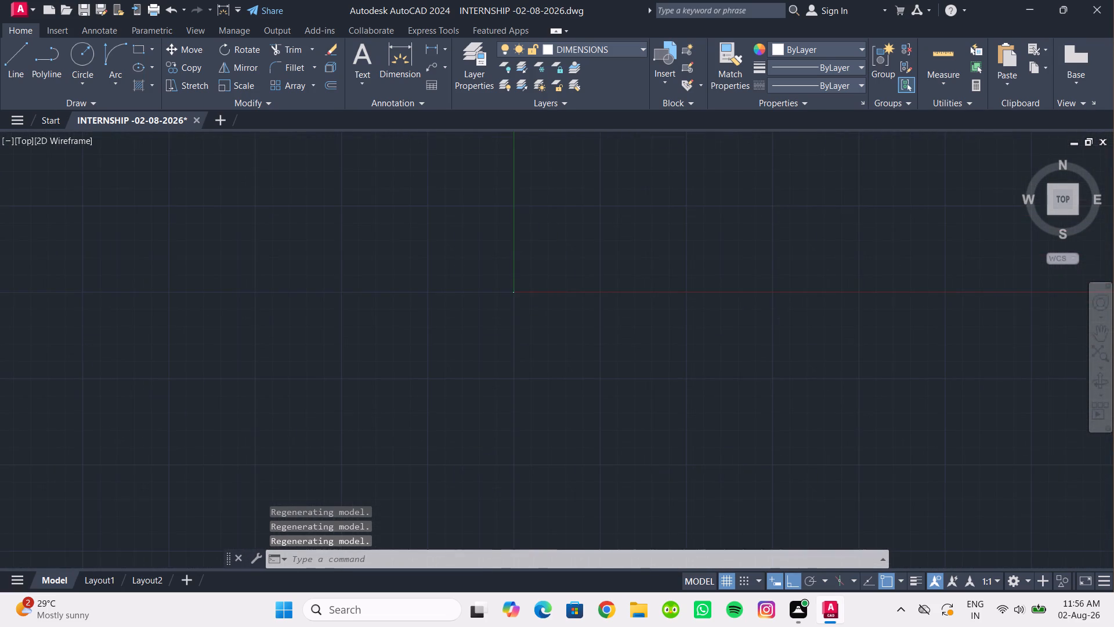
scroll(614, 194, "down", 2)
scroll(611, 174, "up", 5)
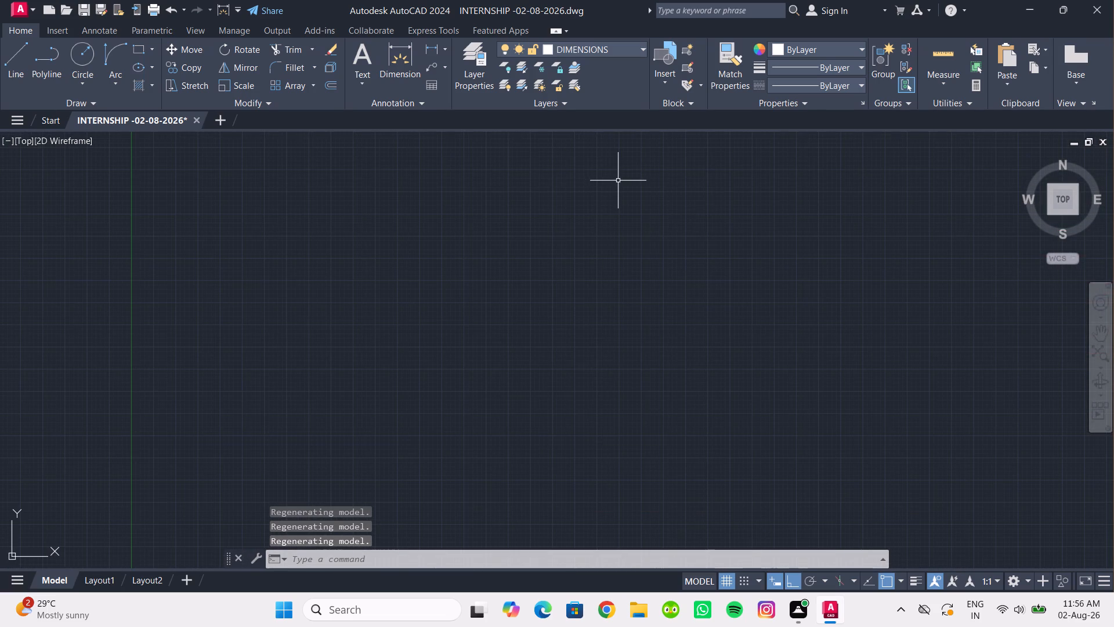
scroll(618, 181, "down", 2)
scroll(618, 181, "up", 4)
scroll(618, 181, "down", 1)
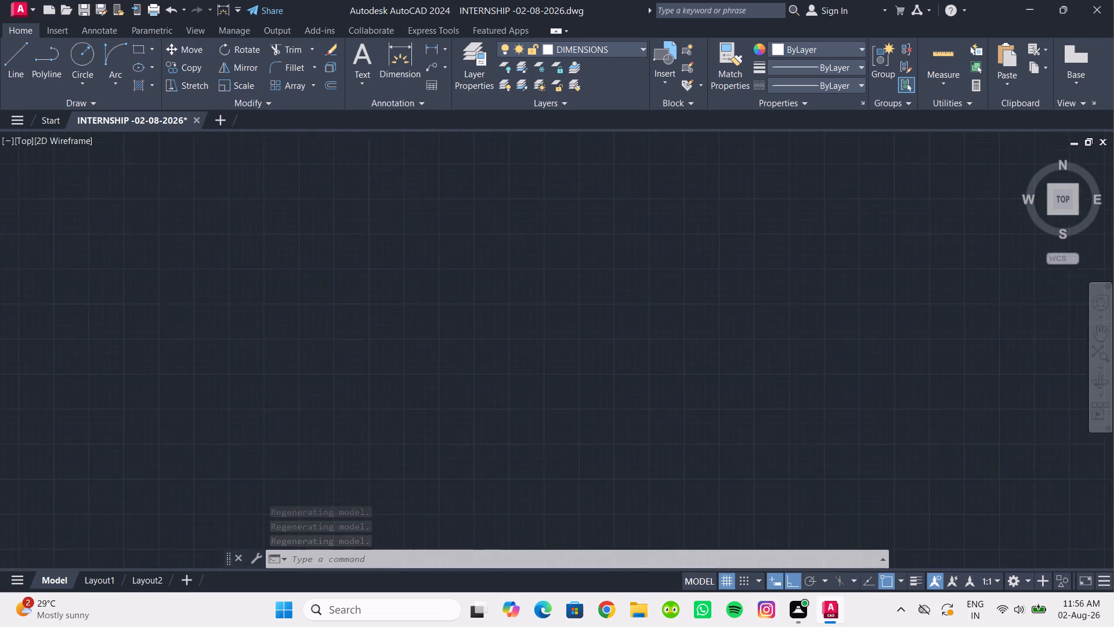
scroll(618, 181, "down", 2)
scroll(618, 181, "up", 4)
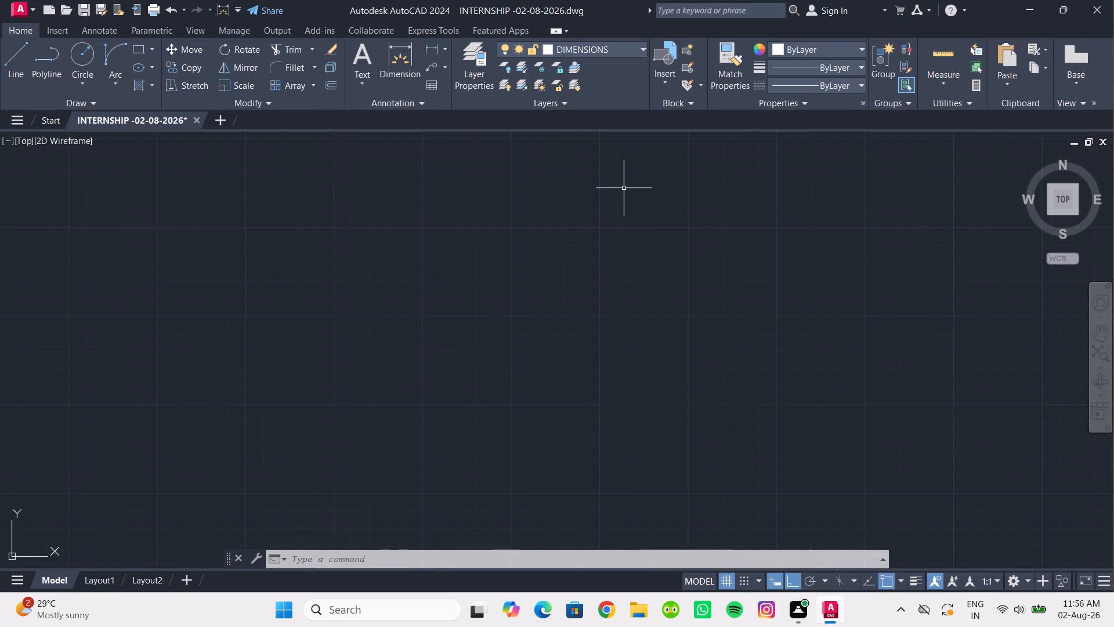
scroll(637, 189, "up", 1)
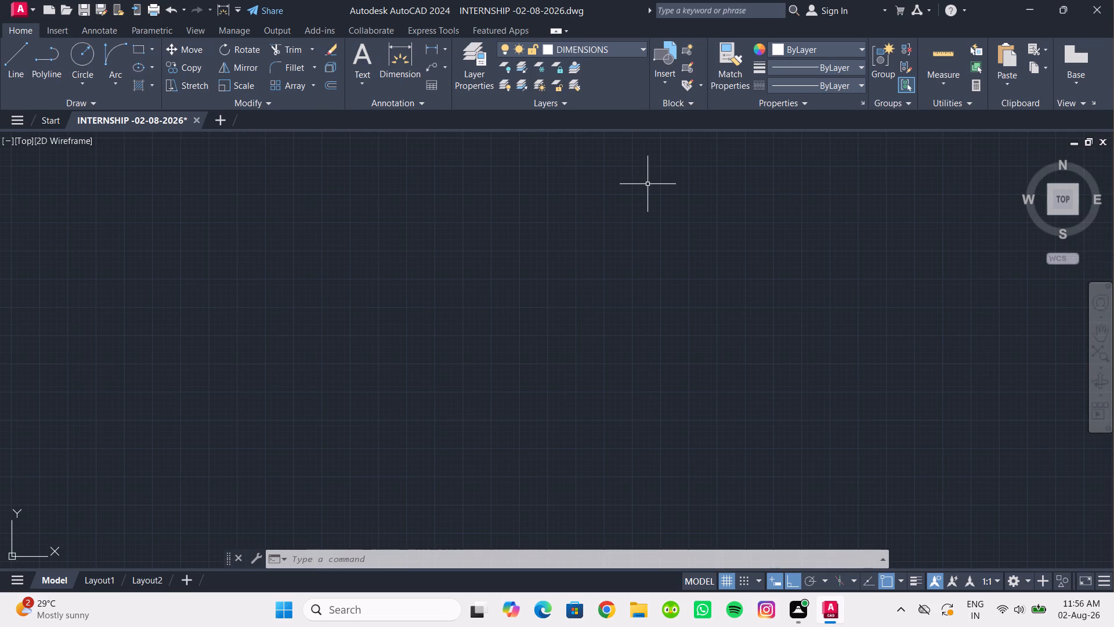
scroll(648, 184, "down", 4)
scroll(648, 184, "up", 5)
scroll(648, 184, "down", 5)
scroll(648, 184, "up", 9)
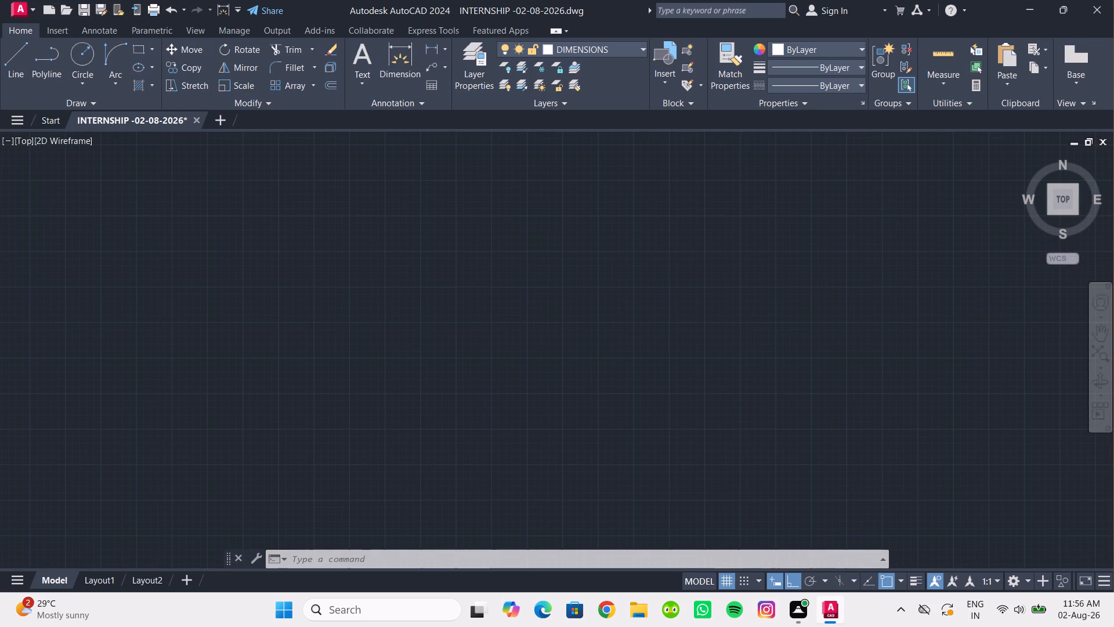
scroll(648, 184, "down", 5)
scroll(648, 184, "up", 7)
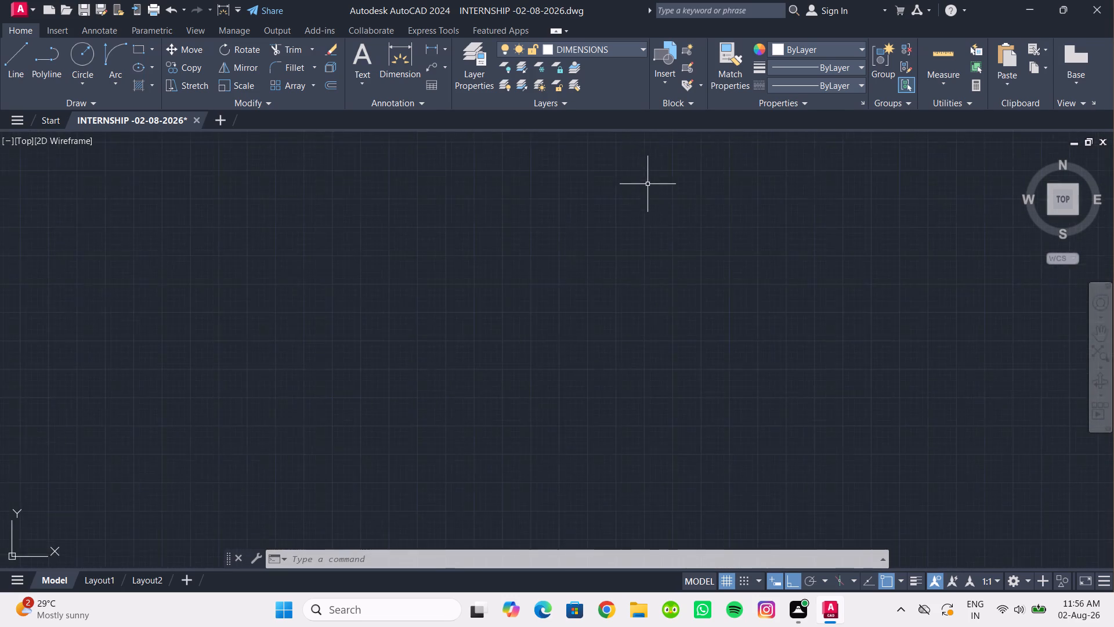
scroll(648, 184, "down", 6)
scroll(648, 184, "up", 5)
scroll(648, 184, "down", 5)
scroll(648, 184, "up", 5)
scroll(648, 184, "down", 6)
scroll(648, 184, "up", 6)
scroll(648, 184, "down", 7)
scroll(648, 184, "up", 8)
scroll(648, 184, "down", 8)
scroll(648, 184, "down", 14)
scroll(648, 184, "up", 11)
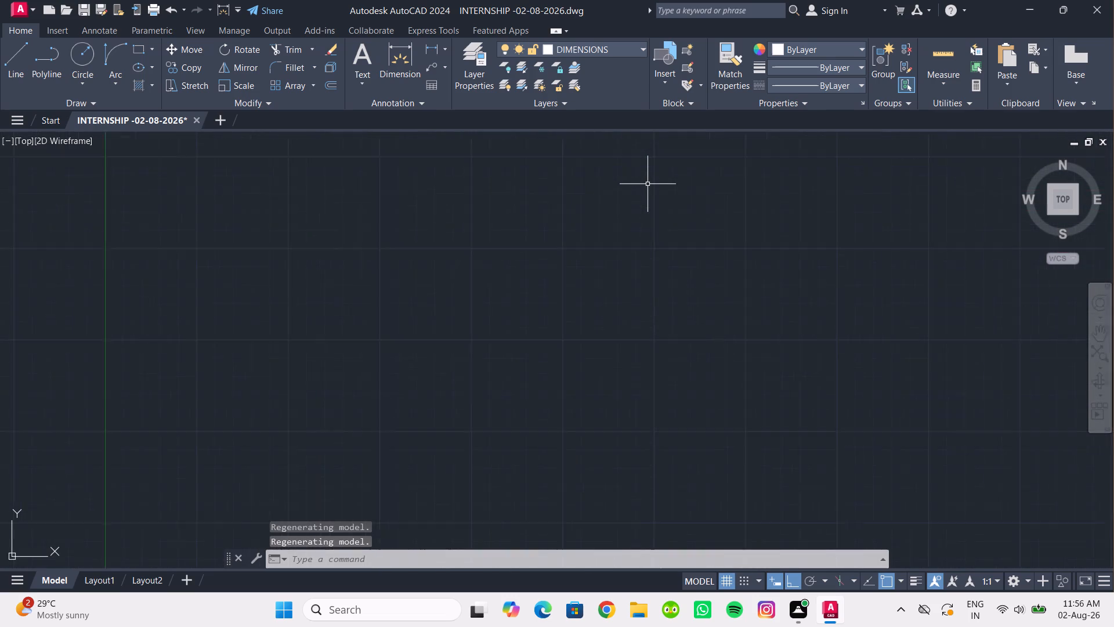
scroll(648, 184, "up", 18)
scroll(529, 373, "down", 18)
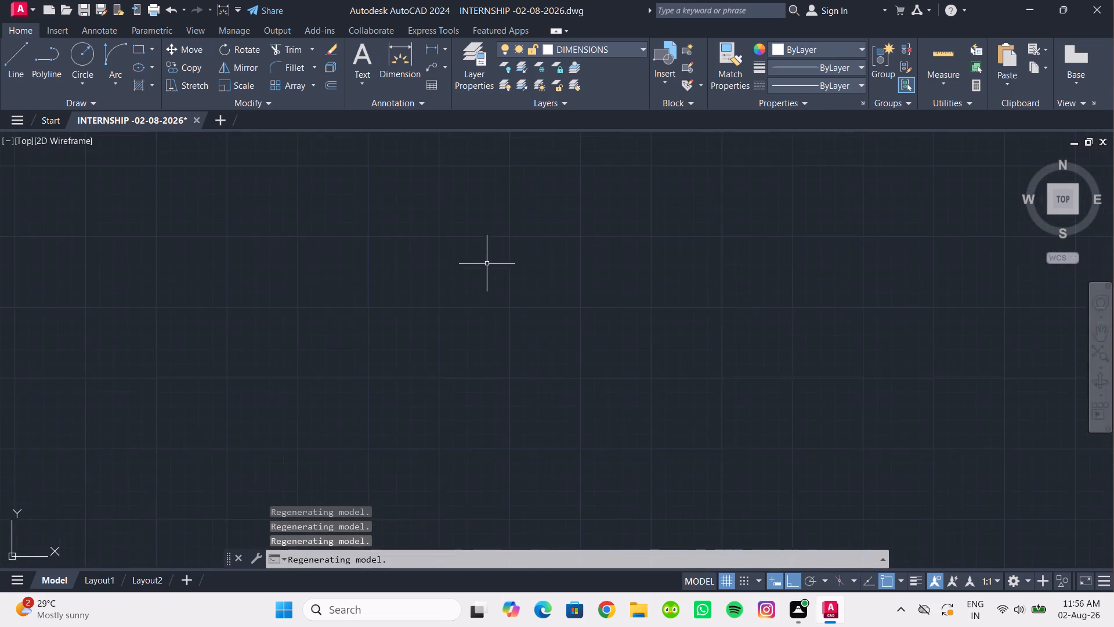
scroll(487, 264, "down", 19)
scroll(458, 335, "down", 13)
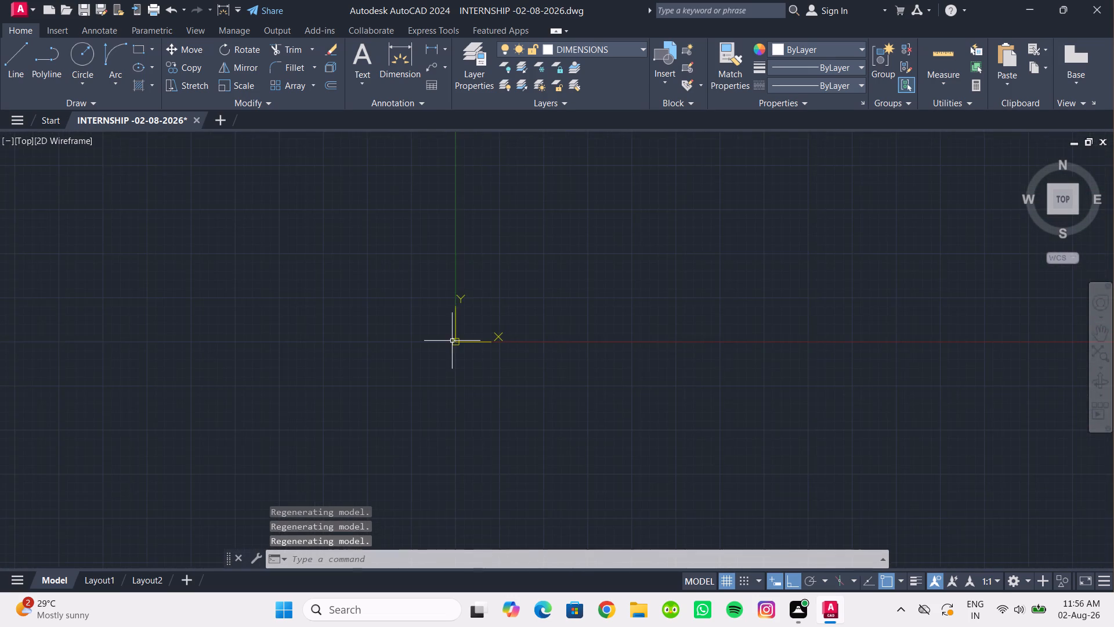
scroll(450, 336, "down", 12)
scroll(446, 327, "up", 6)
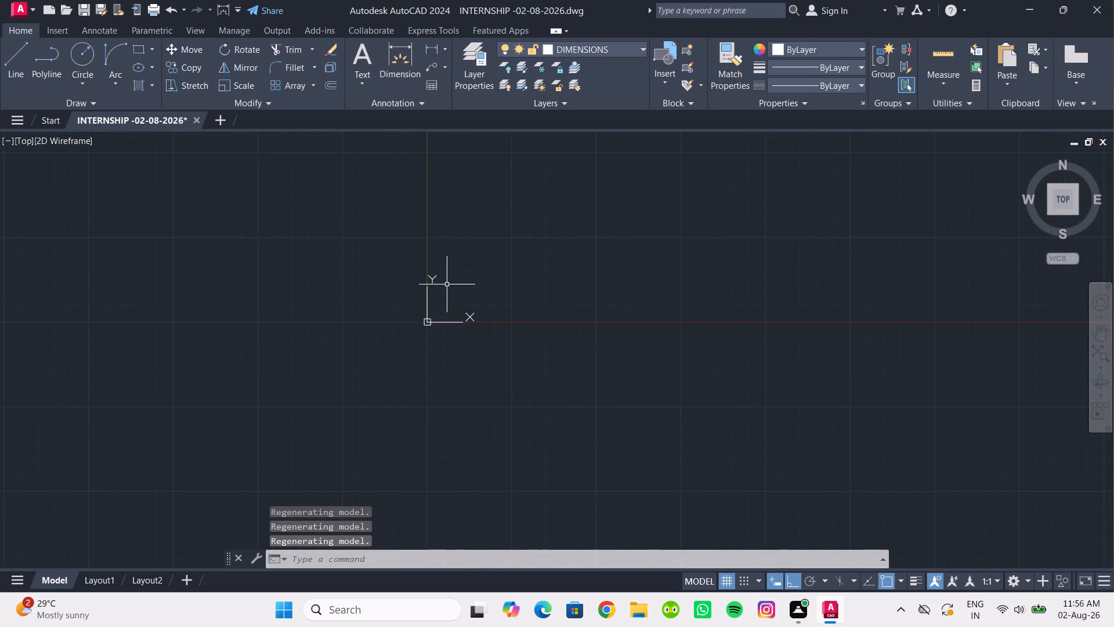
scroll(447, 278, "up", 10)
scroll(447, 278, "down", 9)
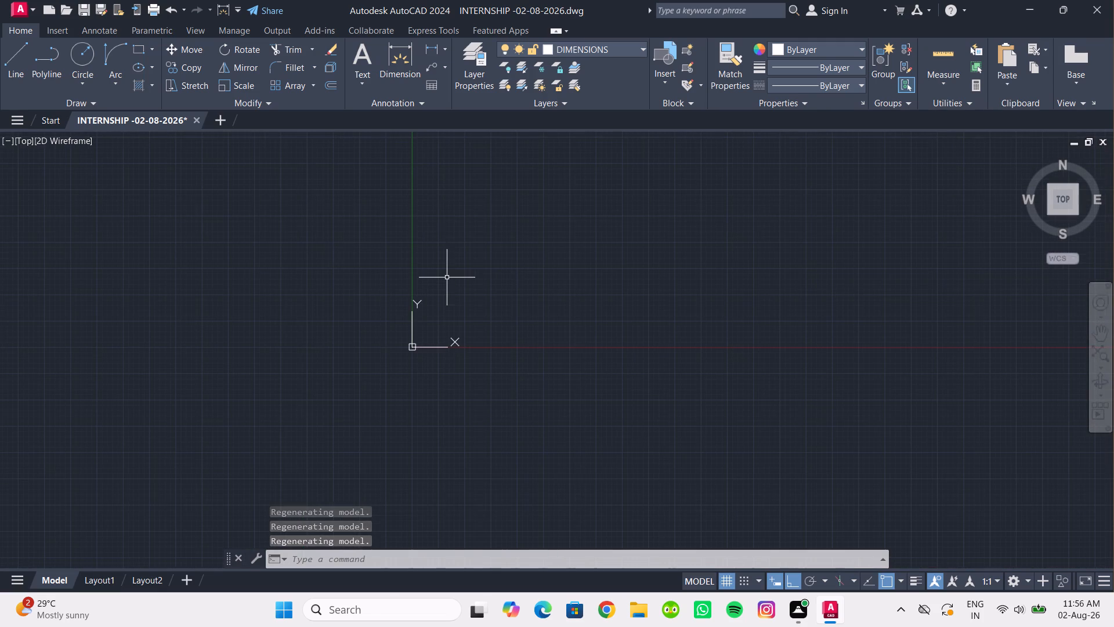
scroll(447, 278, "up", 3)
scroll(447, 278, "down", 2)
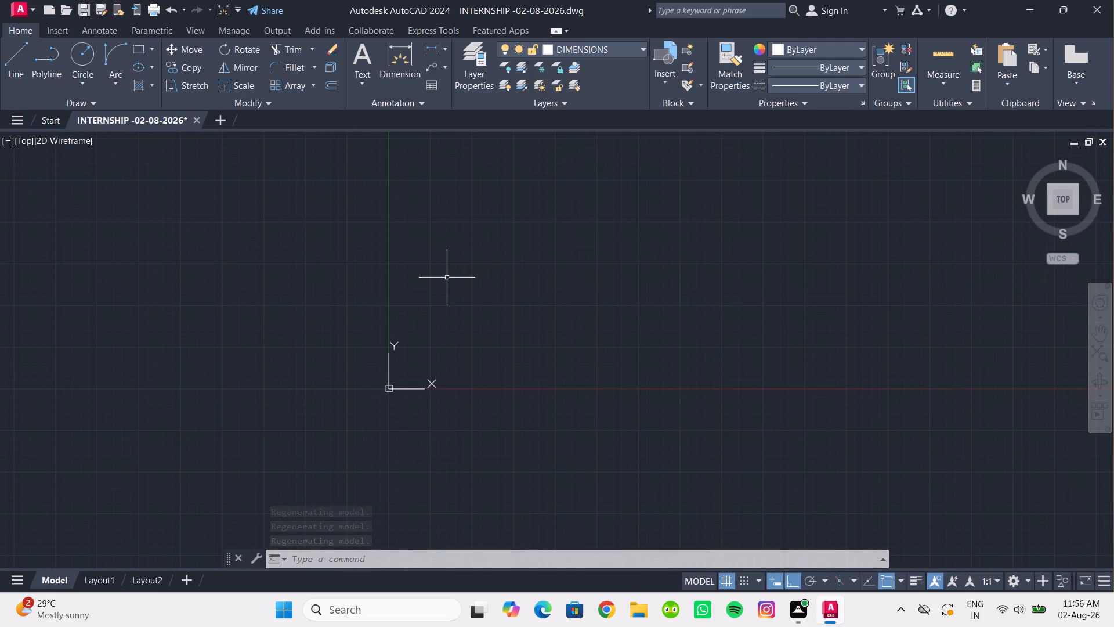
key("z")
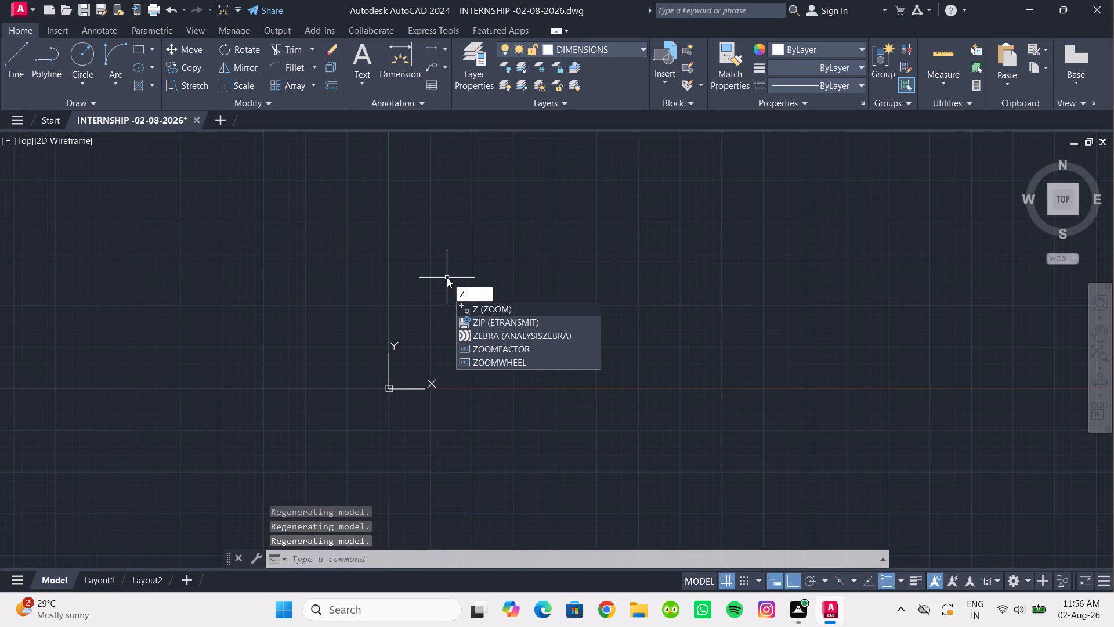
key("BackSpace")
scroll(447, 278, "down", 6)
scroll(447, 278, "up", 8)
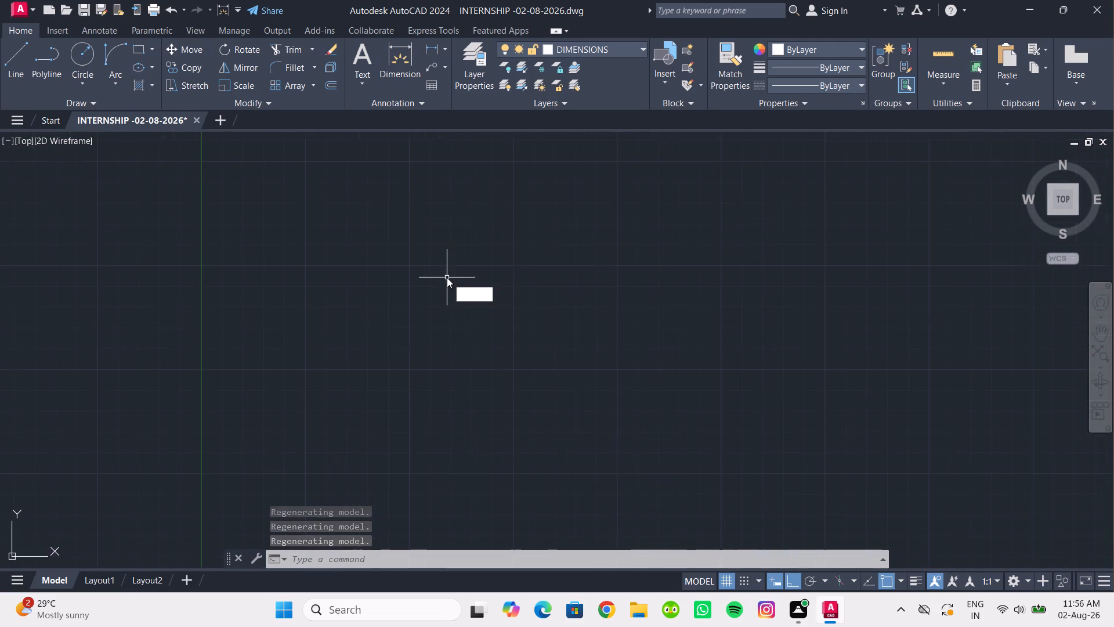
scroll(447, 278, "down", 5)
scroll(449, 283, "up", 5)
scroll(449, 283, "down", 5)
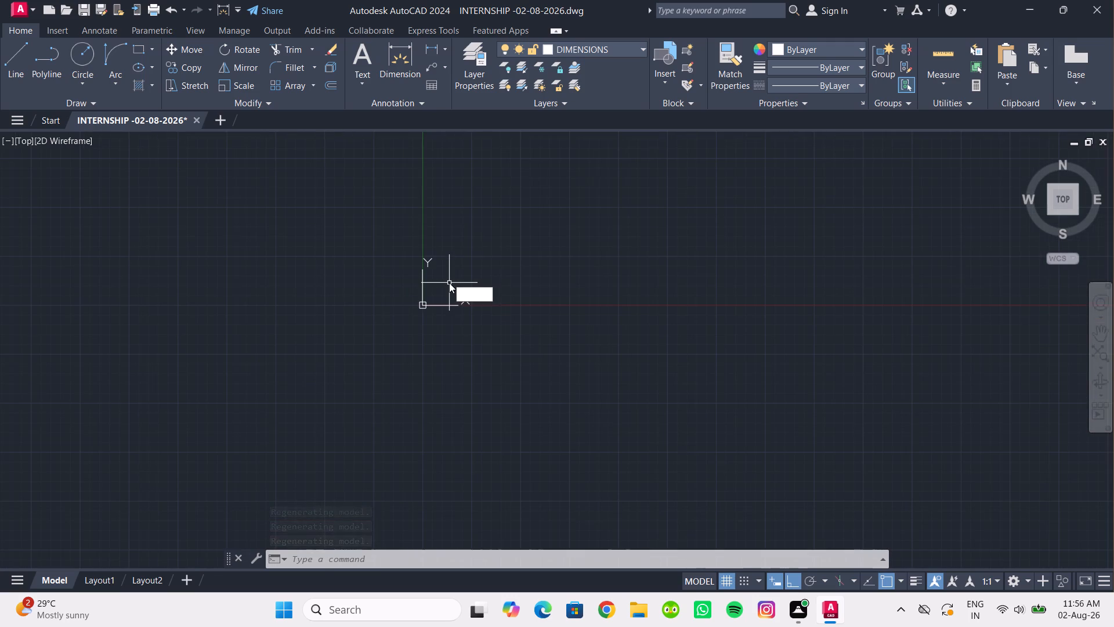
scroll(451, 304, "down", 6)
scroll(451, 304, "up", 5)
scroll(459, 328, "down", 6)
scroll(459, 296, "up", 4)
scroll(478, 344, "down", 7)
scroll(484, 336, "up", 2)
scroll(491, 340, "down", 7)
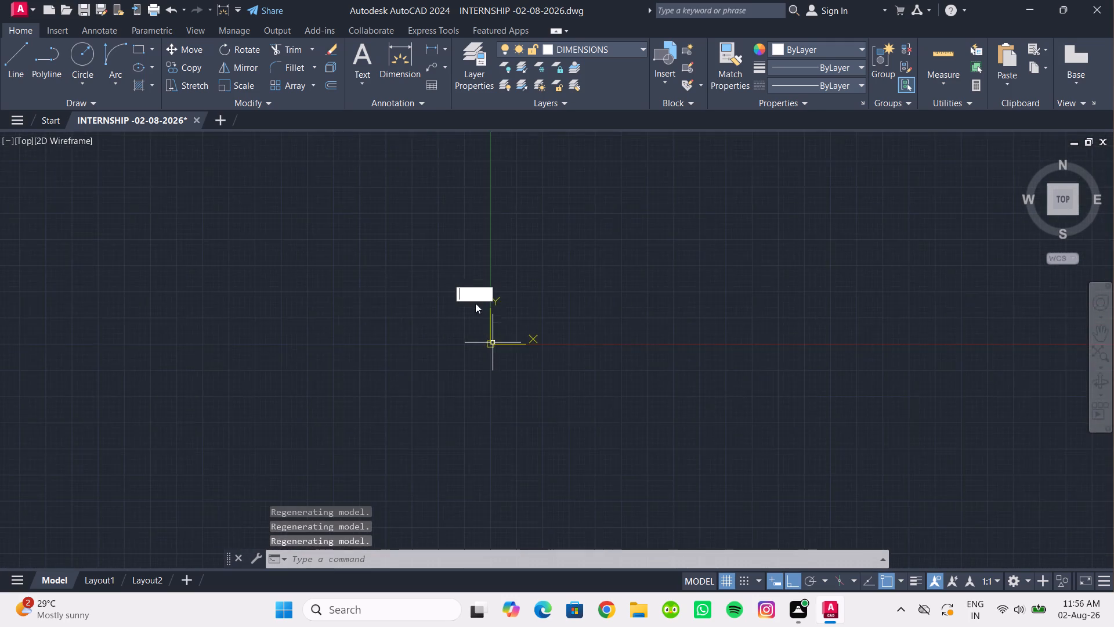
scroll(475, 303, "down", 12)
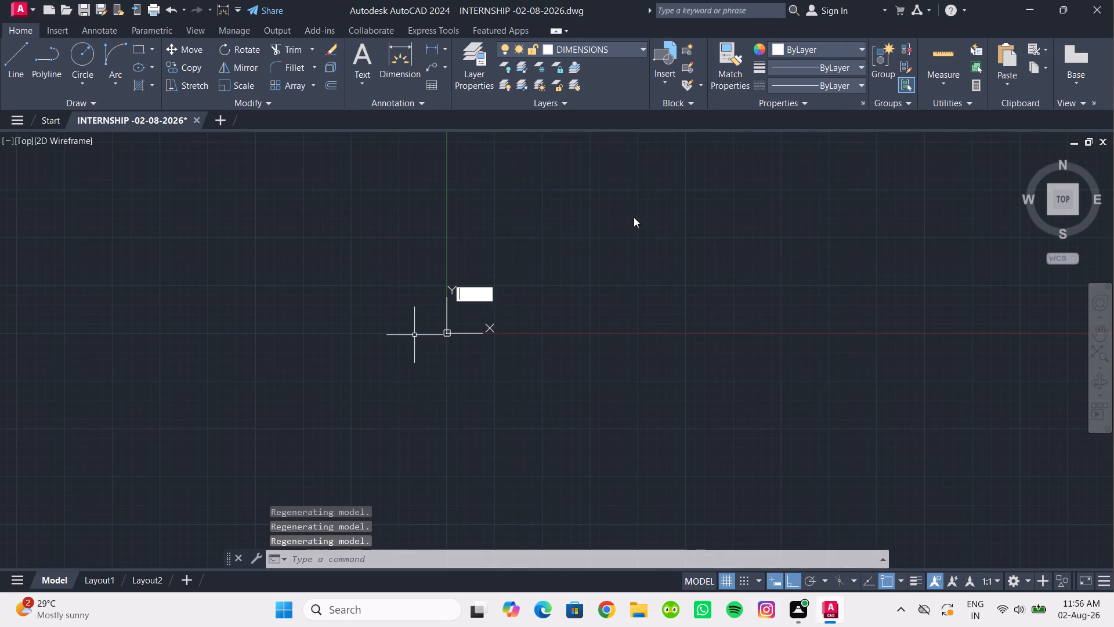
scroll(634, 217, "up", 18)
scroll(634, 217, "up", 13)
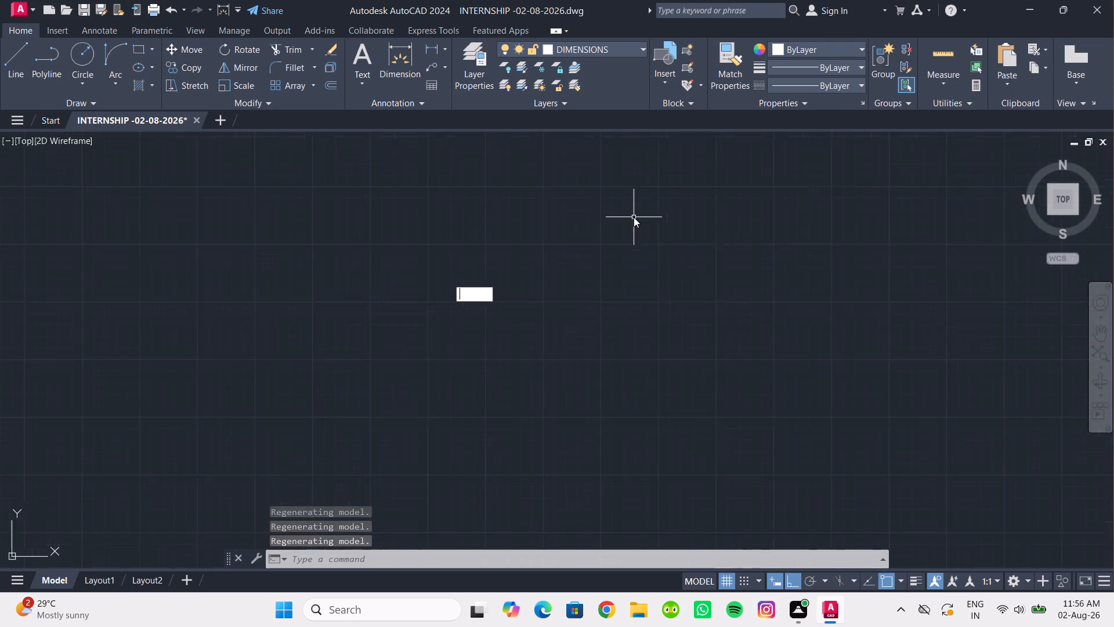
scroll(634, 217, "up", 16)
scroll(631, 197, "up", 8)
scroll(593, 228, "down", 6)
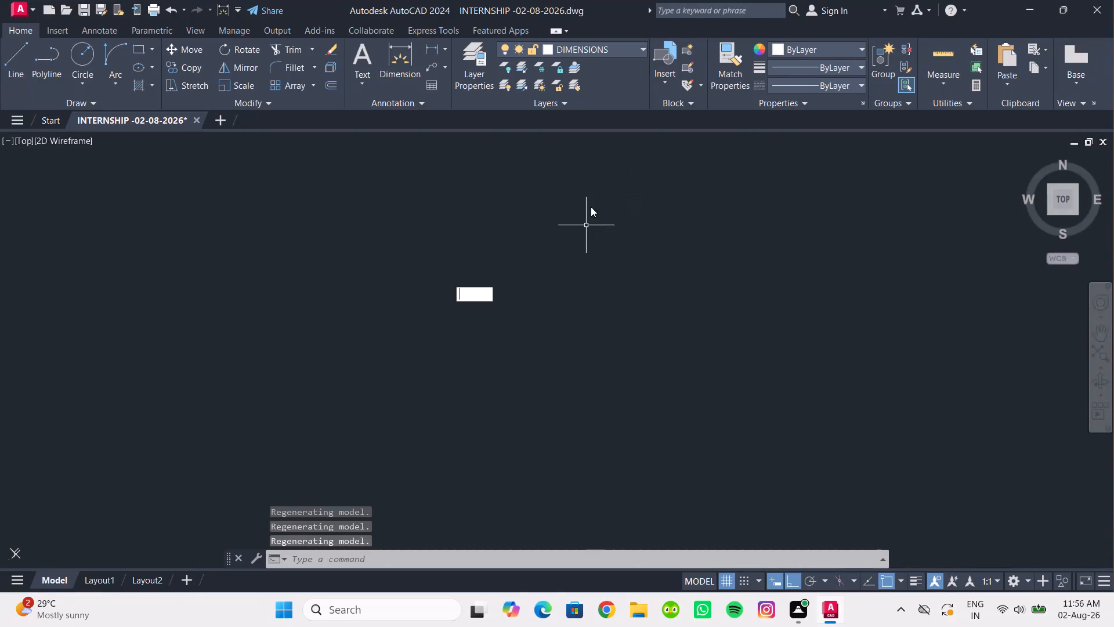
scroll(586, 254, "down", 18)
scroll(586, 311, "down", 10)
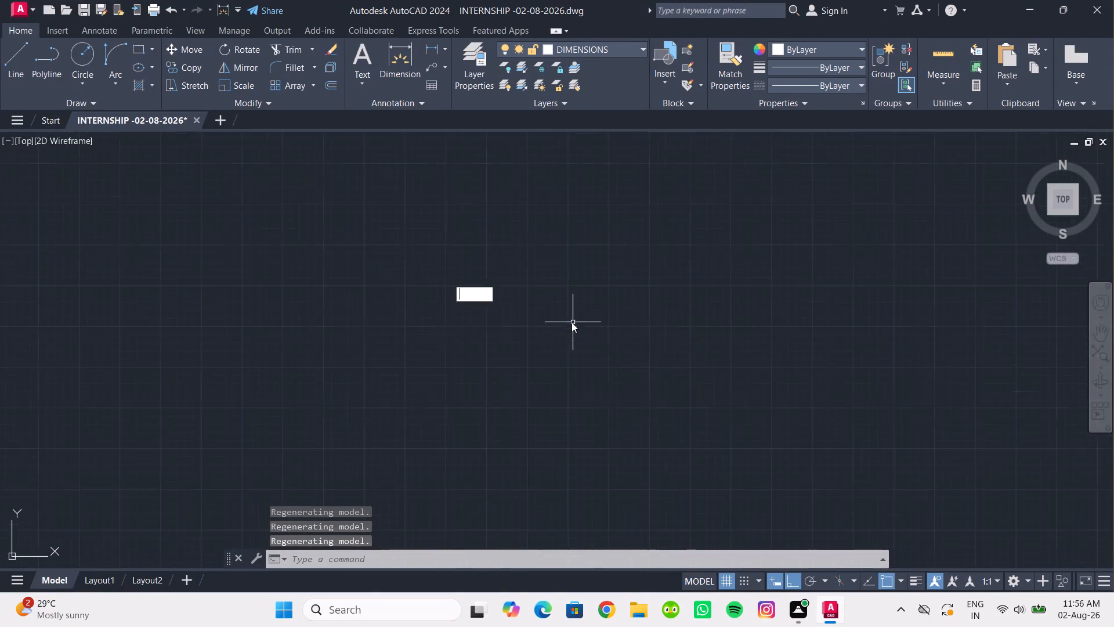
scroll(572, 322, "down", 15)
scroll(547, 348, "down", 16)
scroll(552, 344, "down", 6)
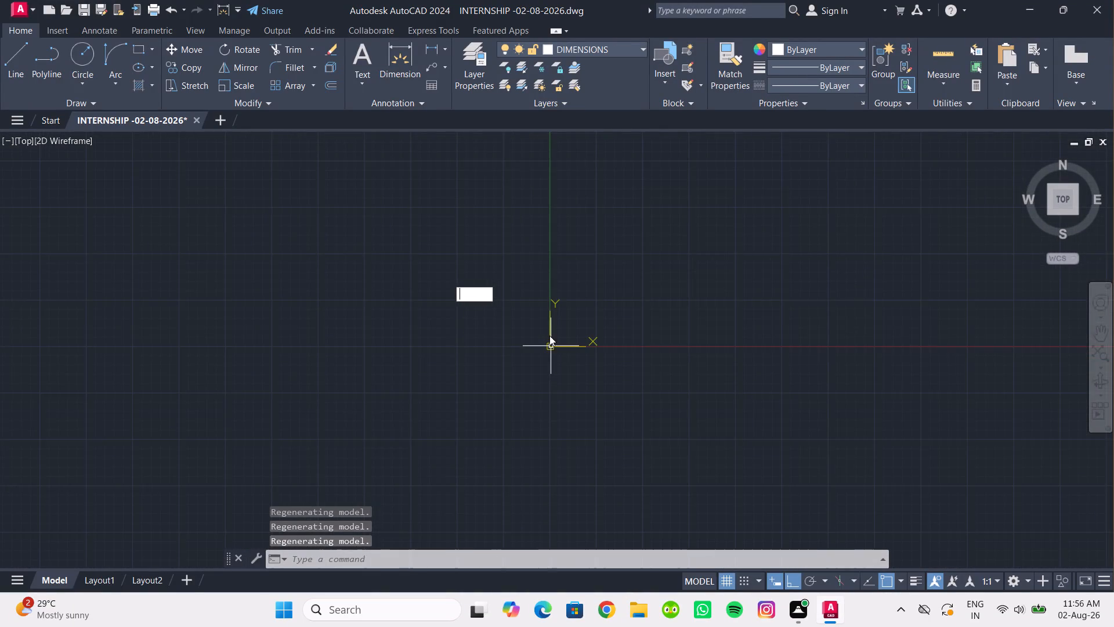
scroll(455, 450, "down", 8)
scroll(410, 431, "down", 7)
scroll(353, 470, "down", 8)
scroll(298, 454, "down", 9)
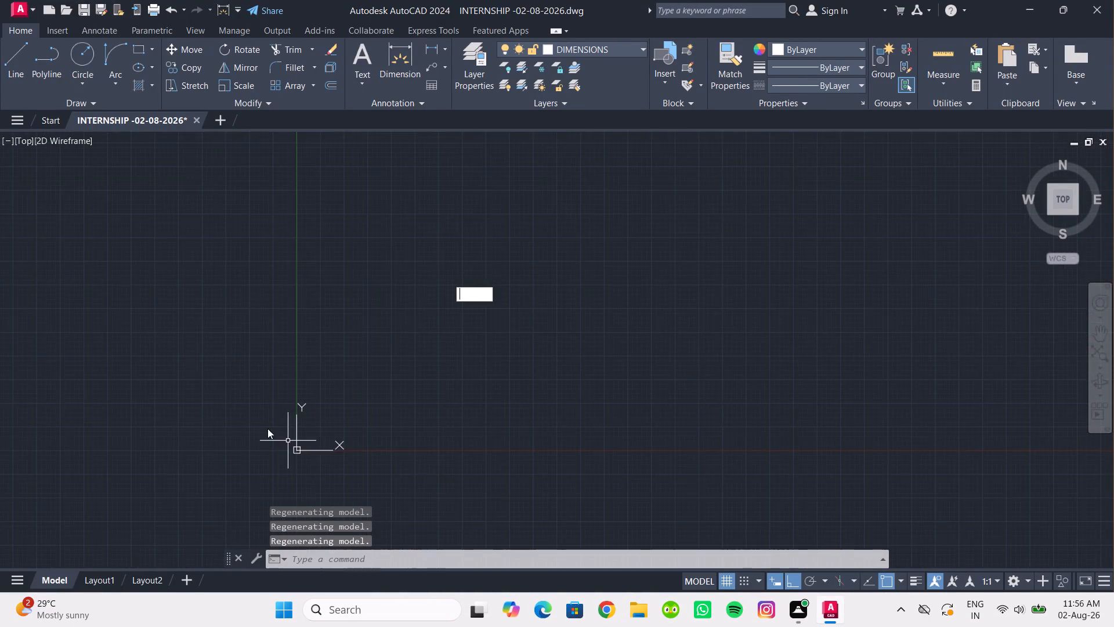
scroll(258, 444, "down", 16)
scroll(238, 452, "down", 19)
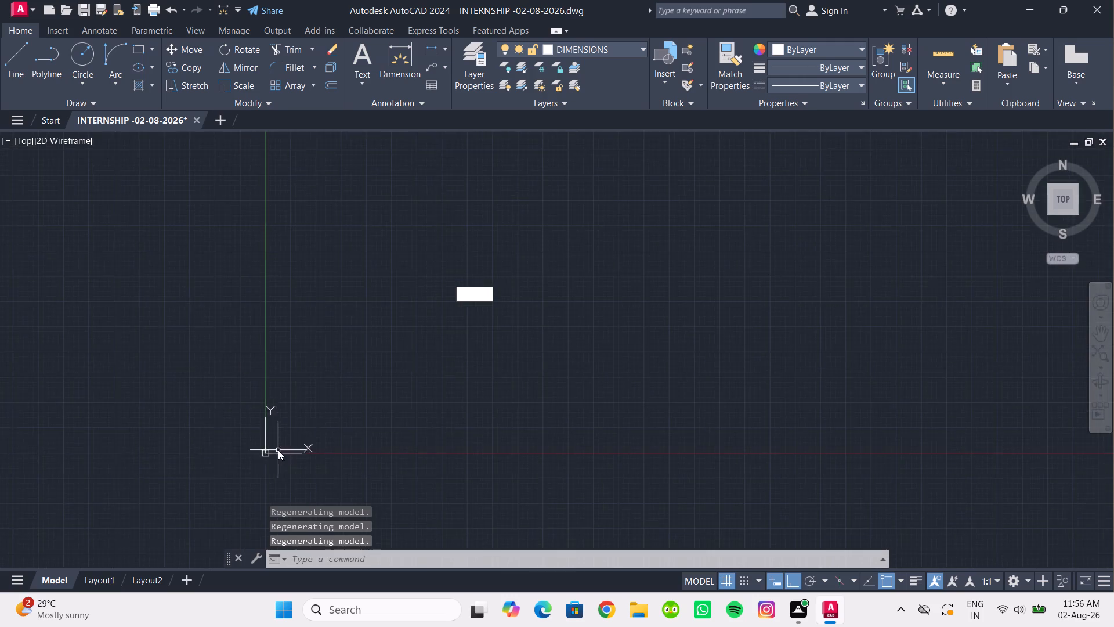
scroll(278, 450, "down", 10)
Undo the stray zooming so that both floor plans are back in view.
key("ctrl+z")
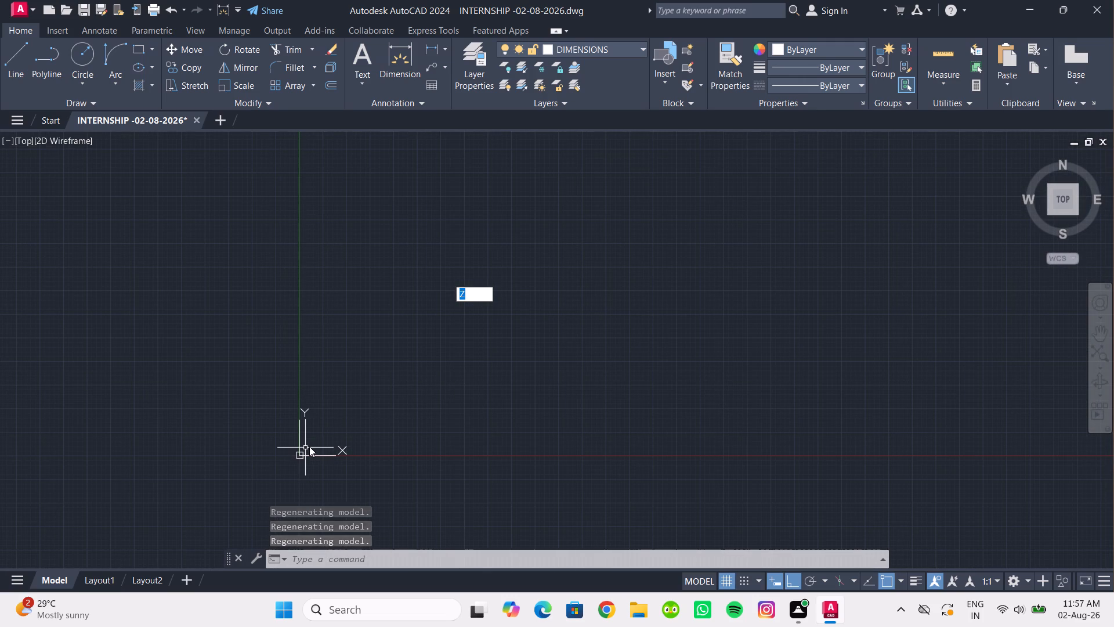
key("Escape")
key("ctrl+z")
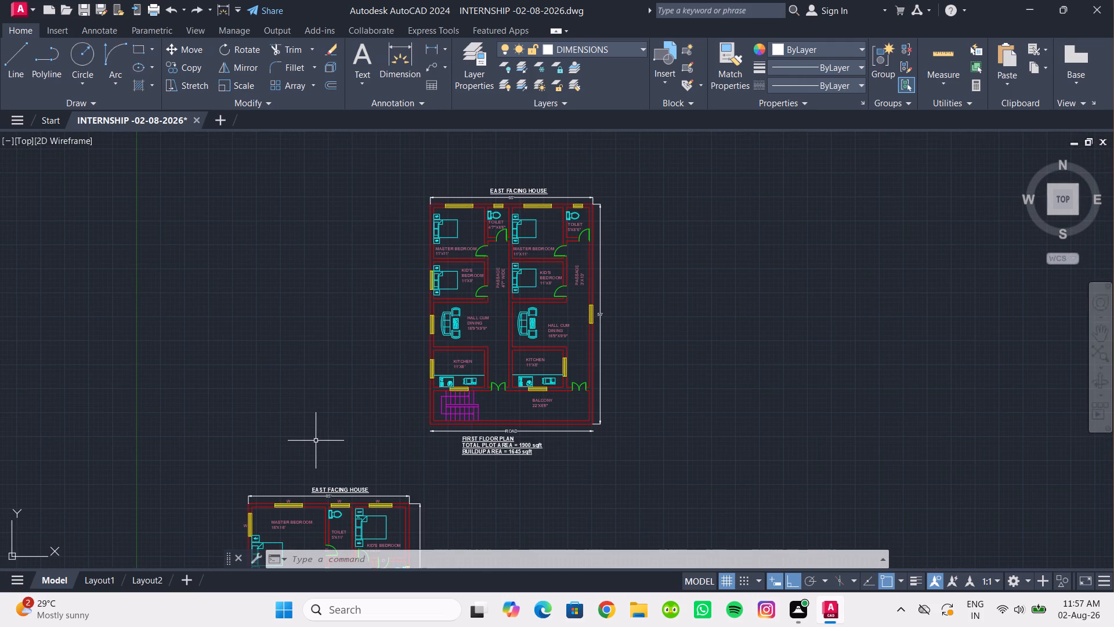
scroll(323, 397, "down", 3)
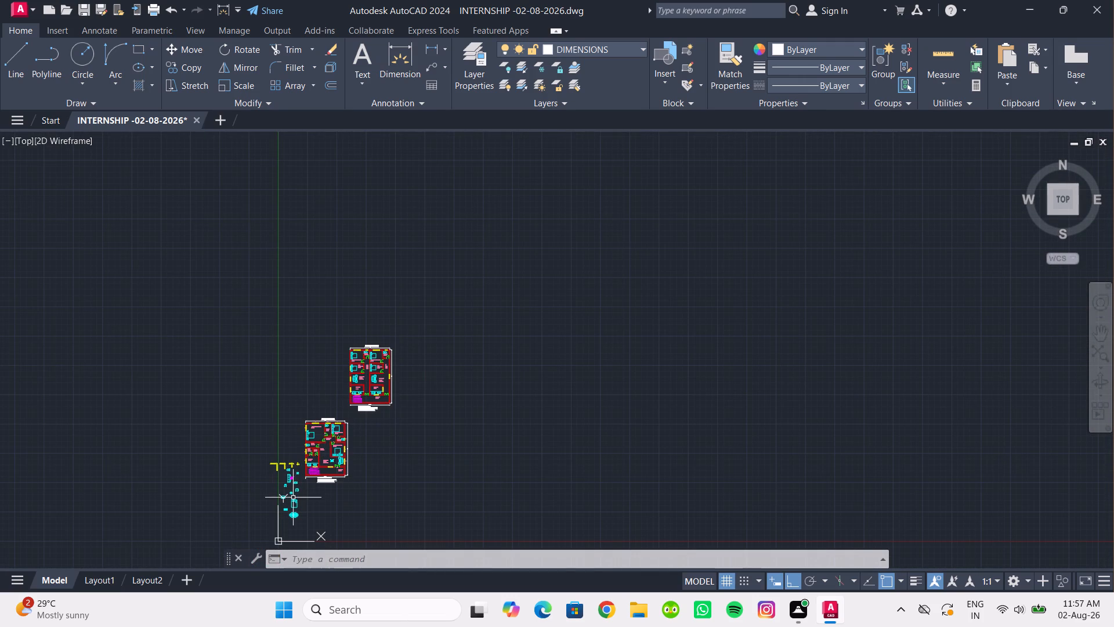
scroll(294, 498, "up", 1)
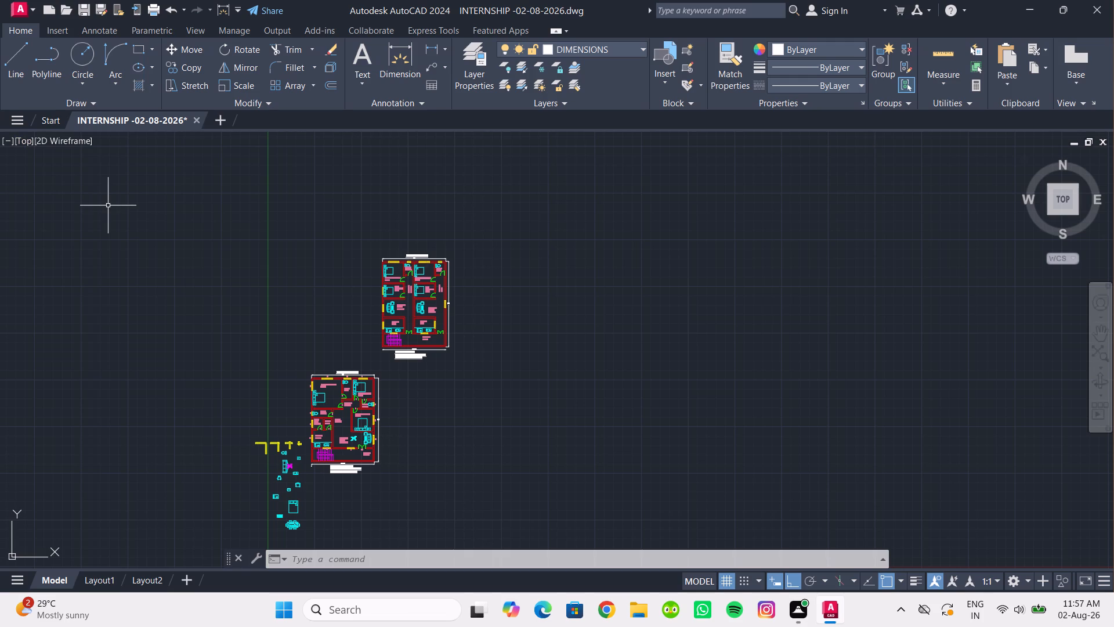
Save the drawing.
left_click(87, 9)
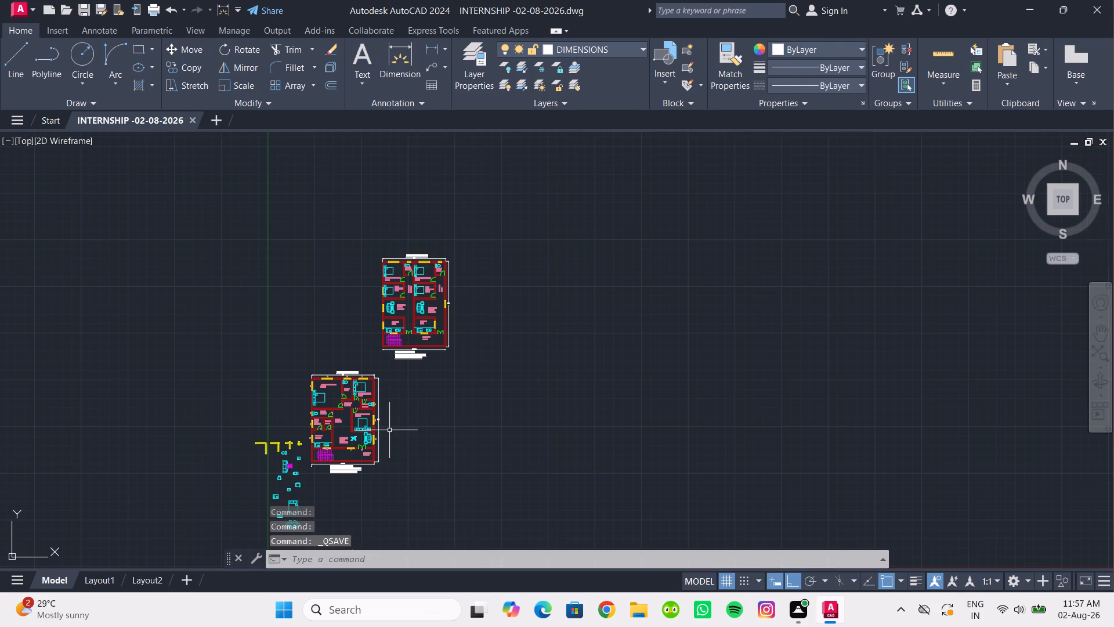
Examine the ground floor plan's room labels and select its title and area text below the road dimension.
scroll(389, 430, "up", 2)
middle_click_drag(389, 430, 559, 336)
middle_click_drag(551, 313, 569, 290)
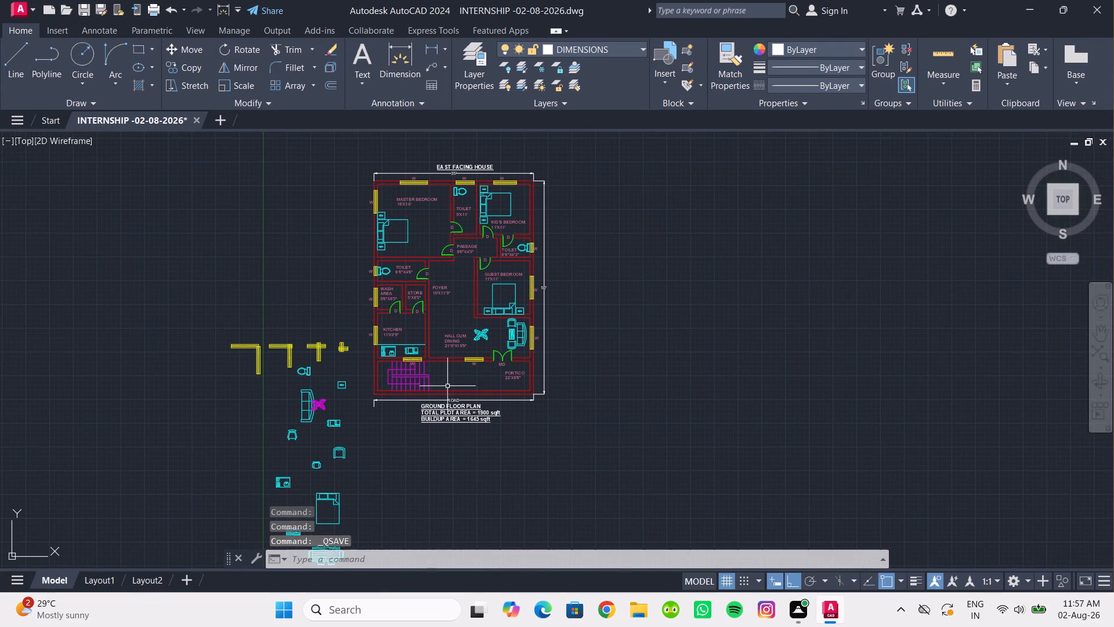
scroll(410, 417, "up", 1)
middle_click_drag(408, 428, 359, 430)
scroll(591, 364, "down", 1)
middle_click_drag(591, 364, 582, 376)
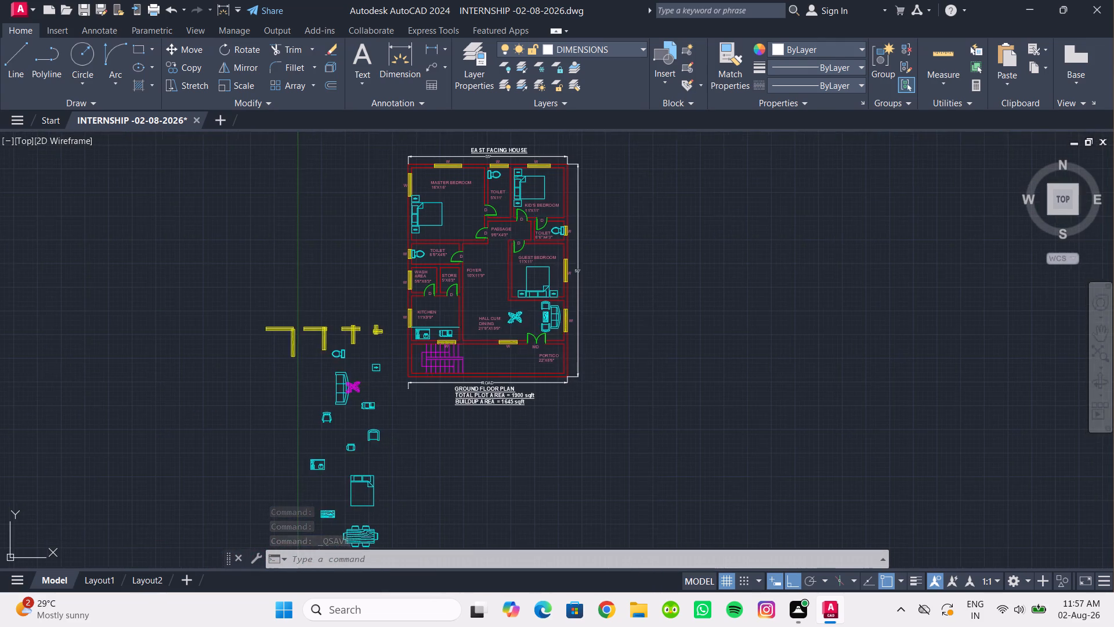
middle_click_drag(582, 376, 569, 390)
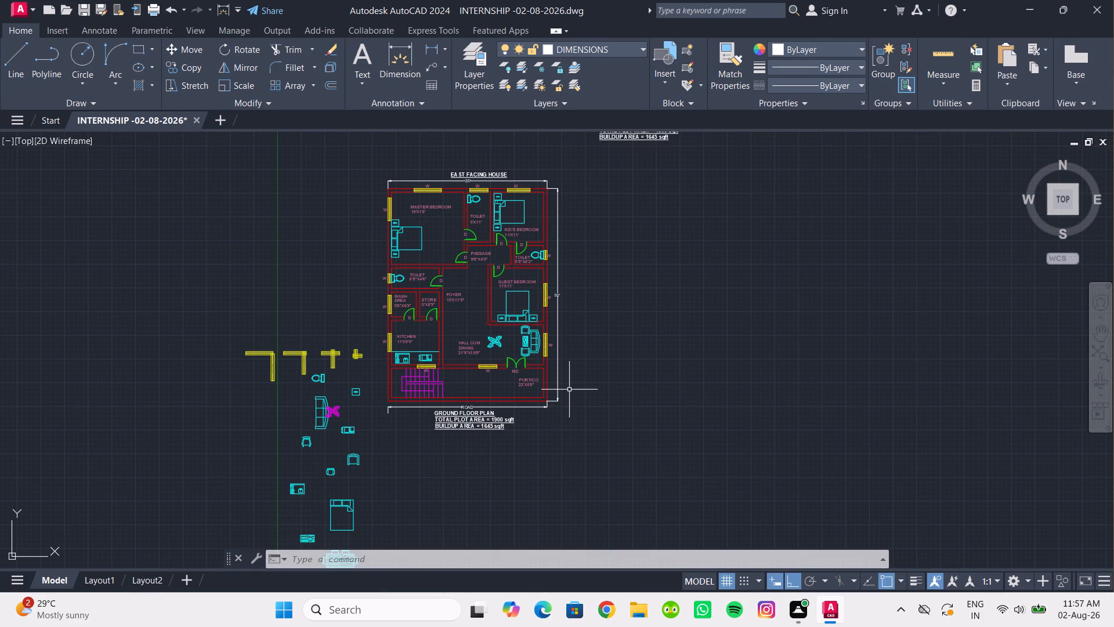
middle_click_drag(449, 391, 458, 337)
scroll(439, 383, "up", 1)
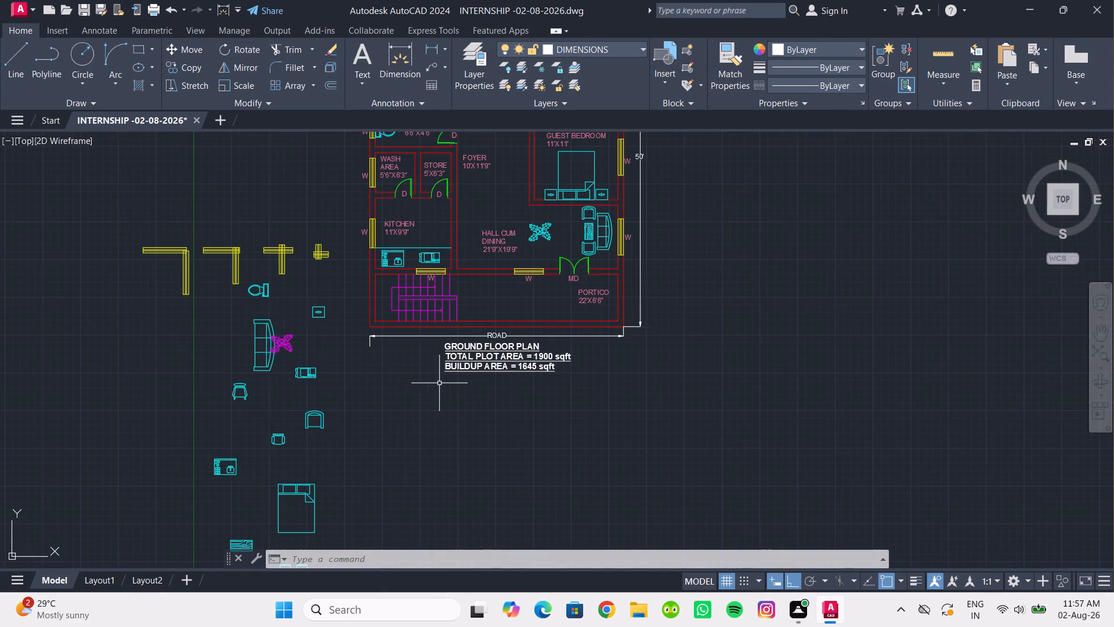
middle_click(439, 383)
left_click_drag(540, 399, 535, 395)
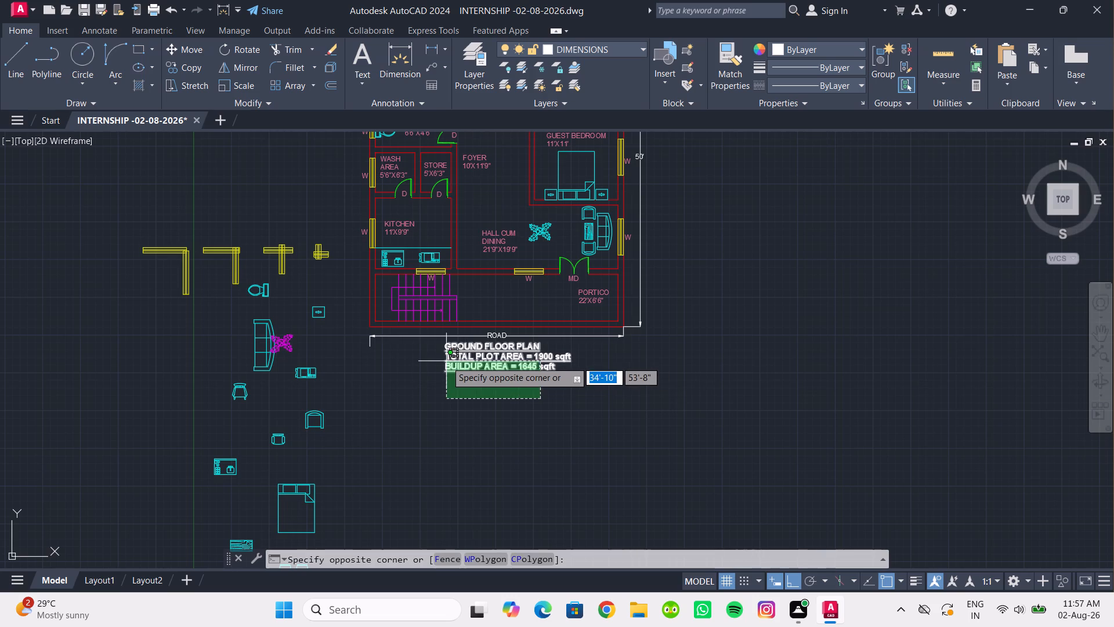
left_click(446, 361)
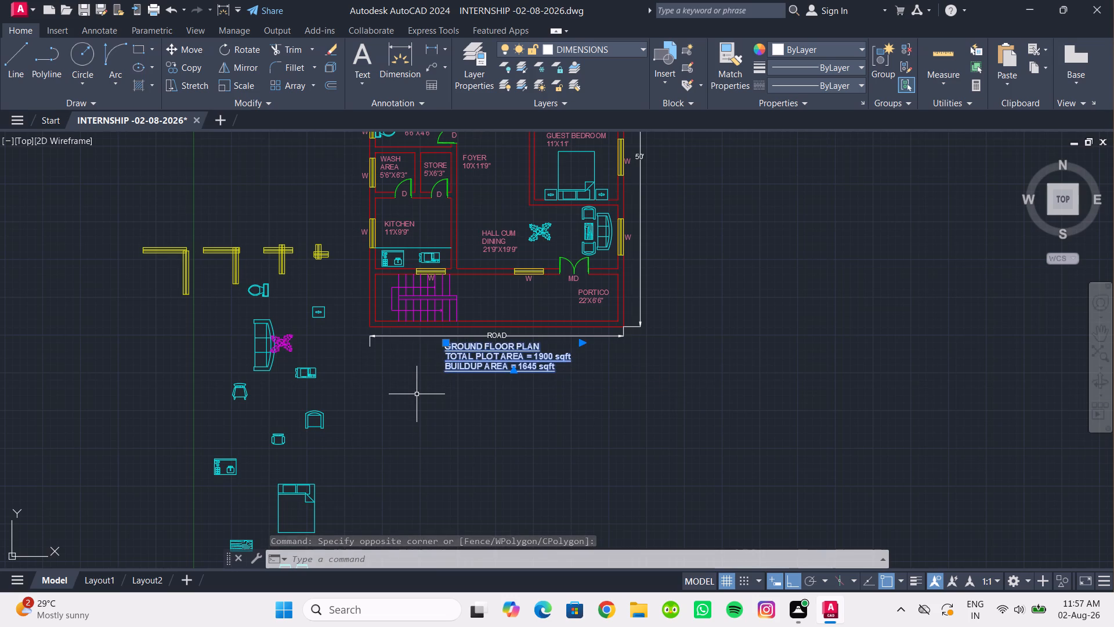
scroll(447, 405, "down", 1)
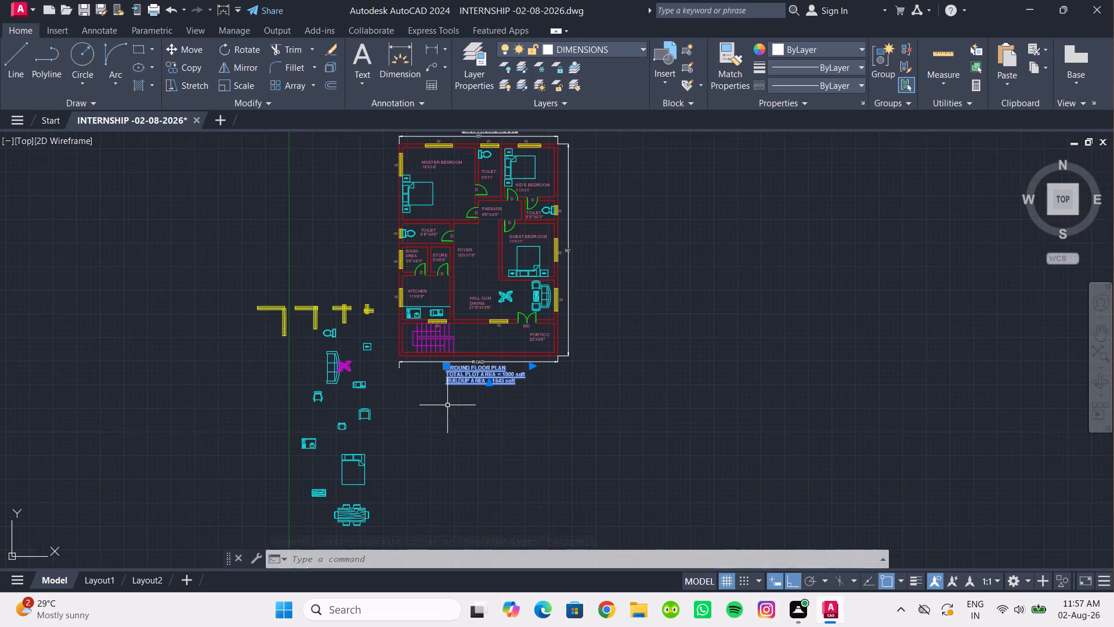
middle_click_drag(447, 406, 434, 405)
scroll(388, 424, "down", 1)
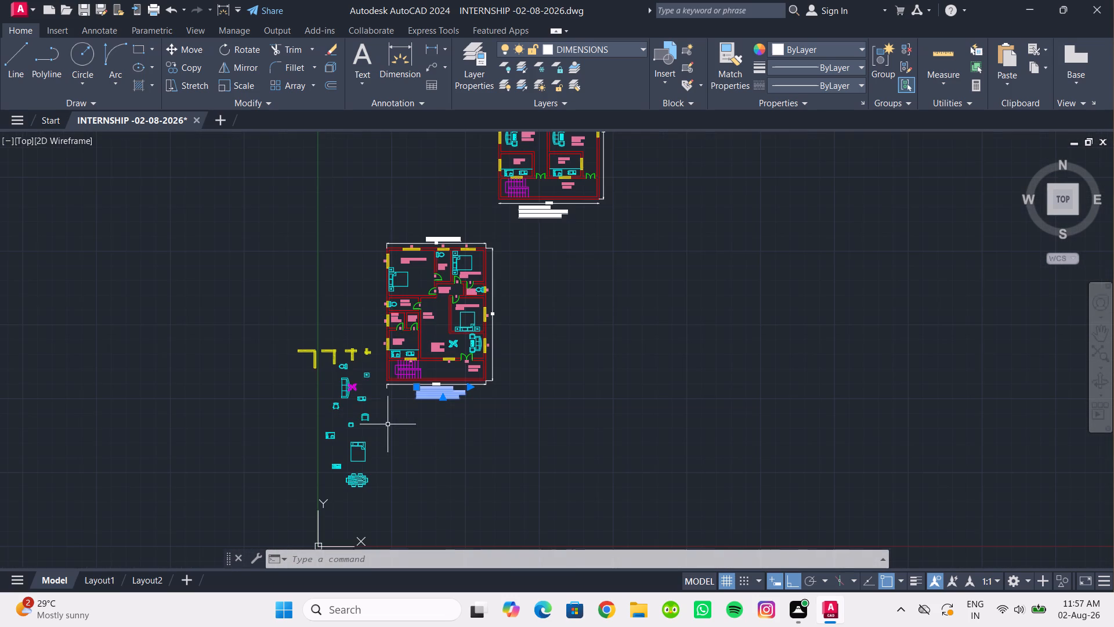
Examine the first floor plan's room labels, title and area text against the ground floor plan.
middle_click(388, 424)
middle_click_drag(564, 318, 570, 456)
scroll(579, 415, "up", 1)
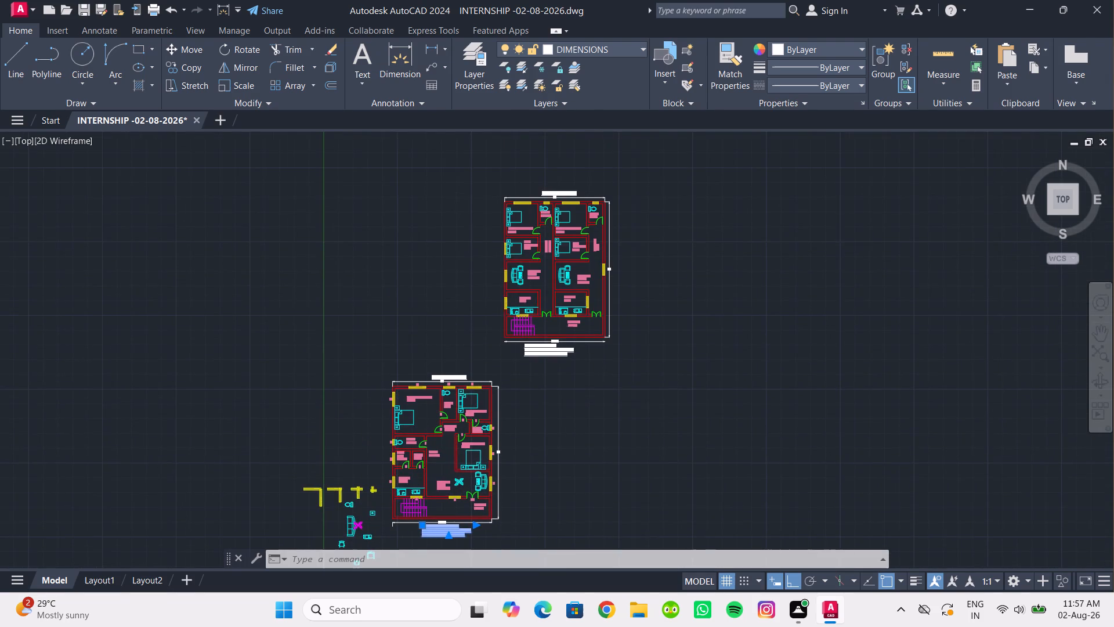
middle_click_drag(579, 415, 592, 474)
scroll(592, 475, "up", 1)
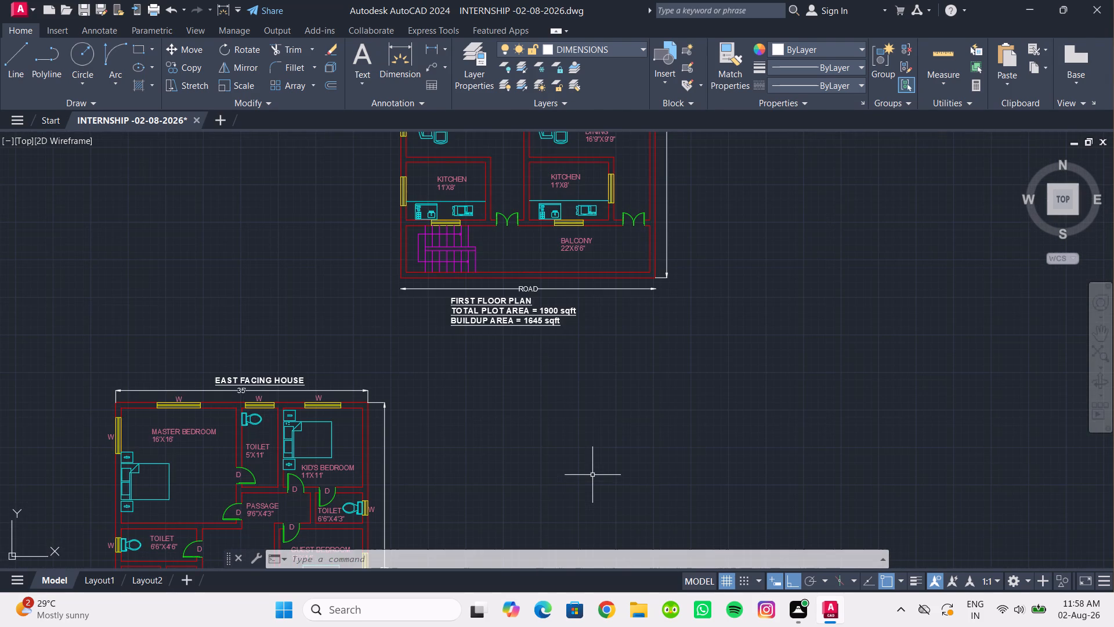
middle_click_drag(572, 366, 567, 507)
scroll(622, 469, "down", 1)
middle_click_drag(620, 469, 592, 463)
scroll(592, 463, "up", 1)
middle_click_drag(592, 463, 625, 514)
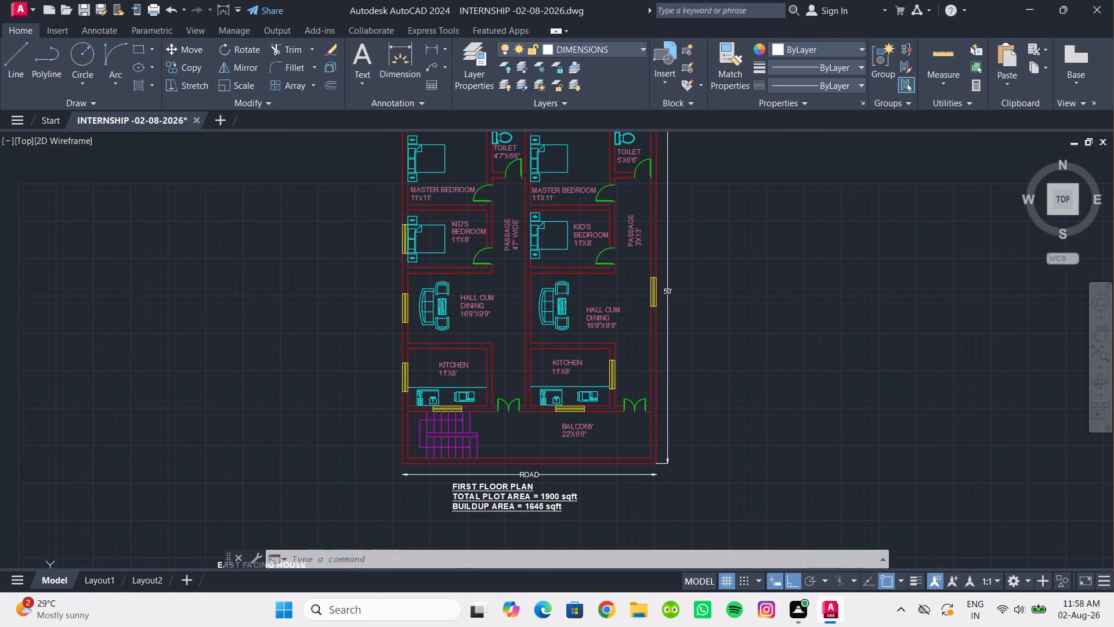
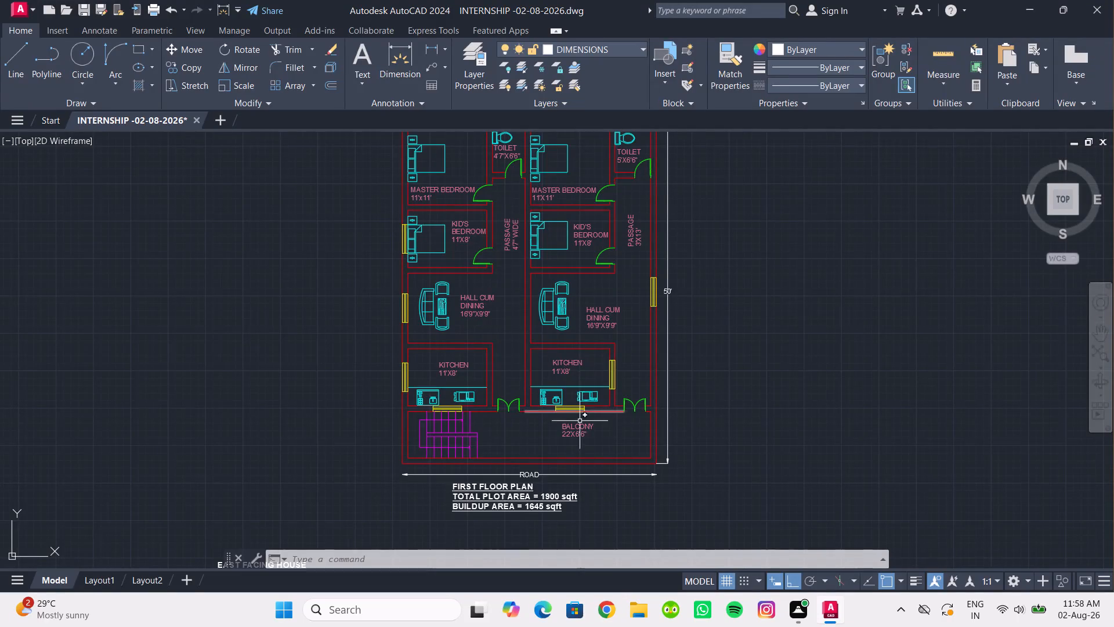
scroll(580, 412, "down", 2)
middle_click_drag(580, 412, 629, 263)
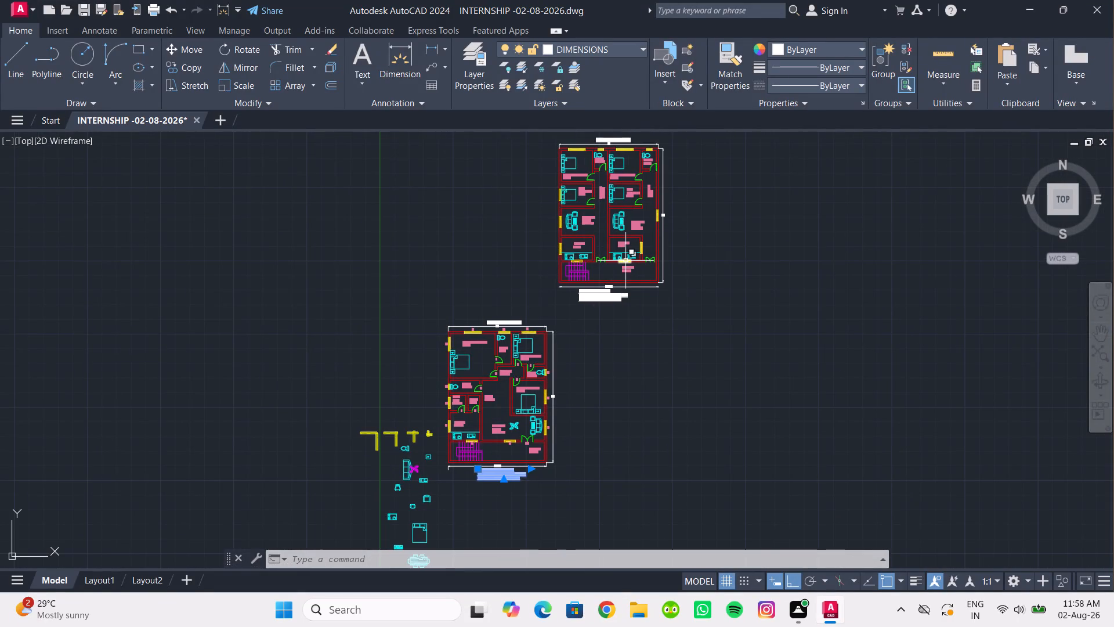
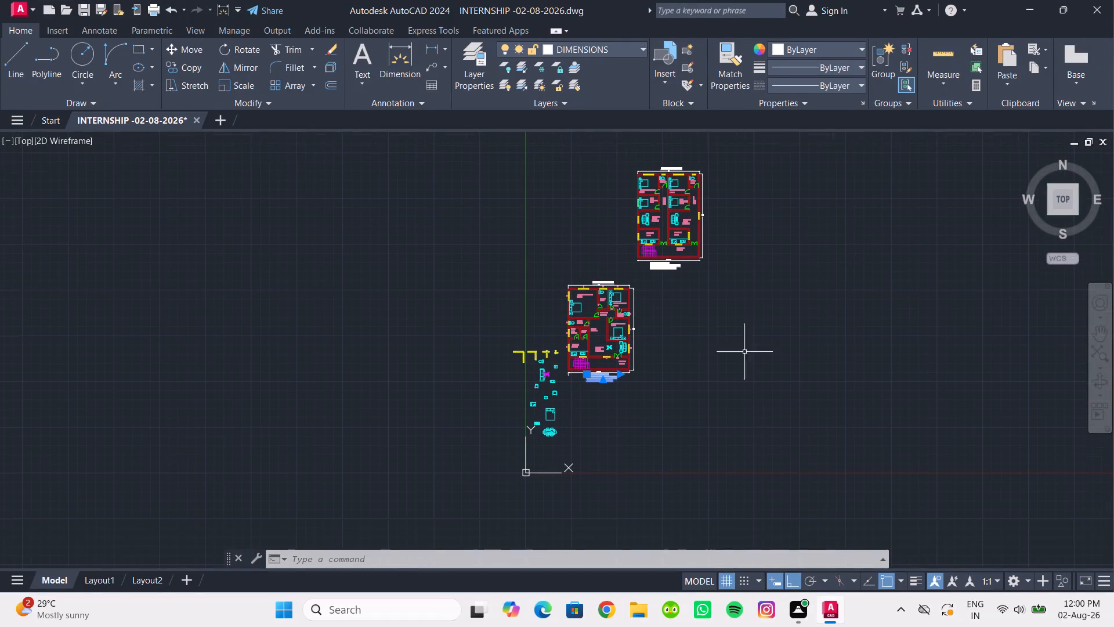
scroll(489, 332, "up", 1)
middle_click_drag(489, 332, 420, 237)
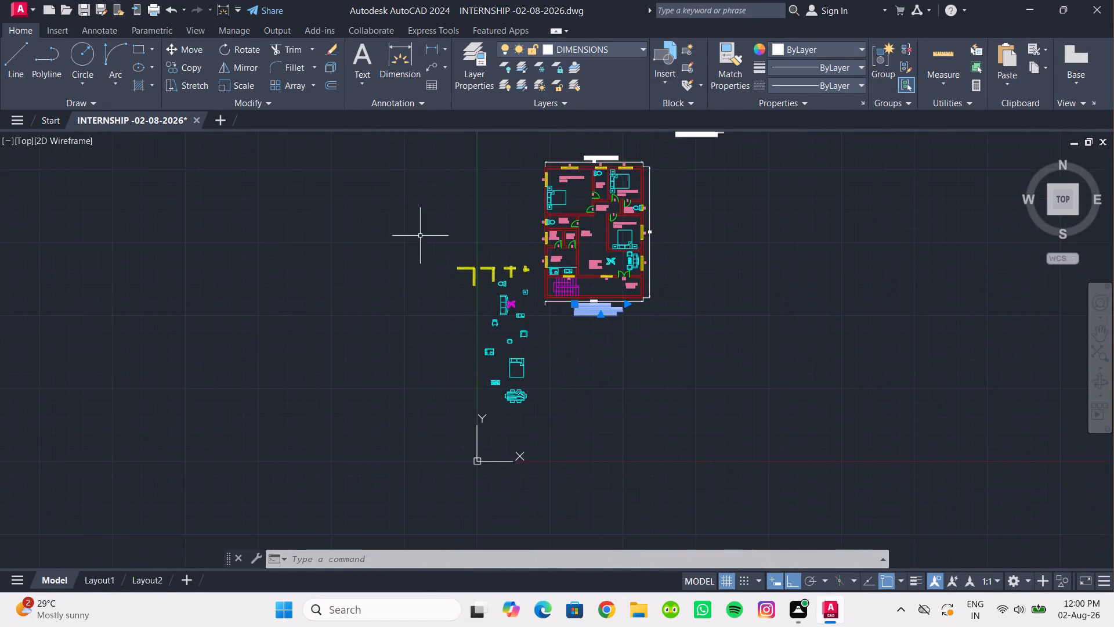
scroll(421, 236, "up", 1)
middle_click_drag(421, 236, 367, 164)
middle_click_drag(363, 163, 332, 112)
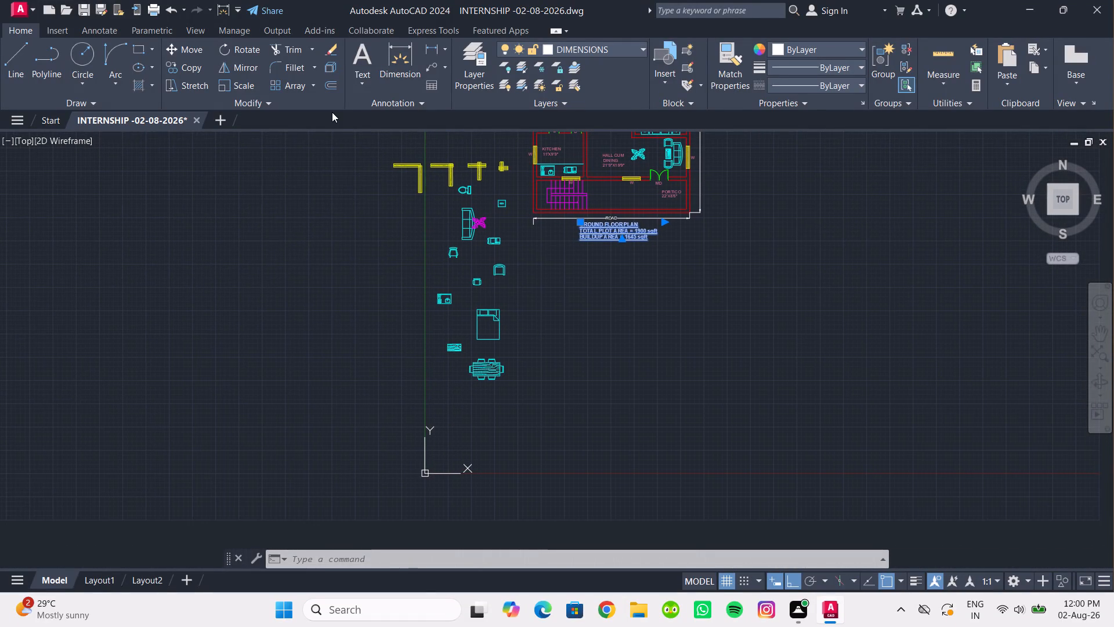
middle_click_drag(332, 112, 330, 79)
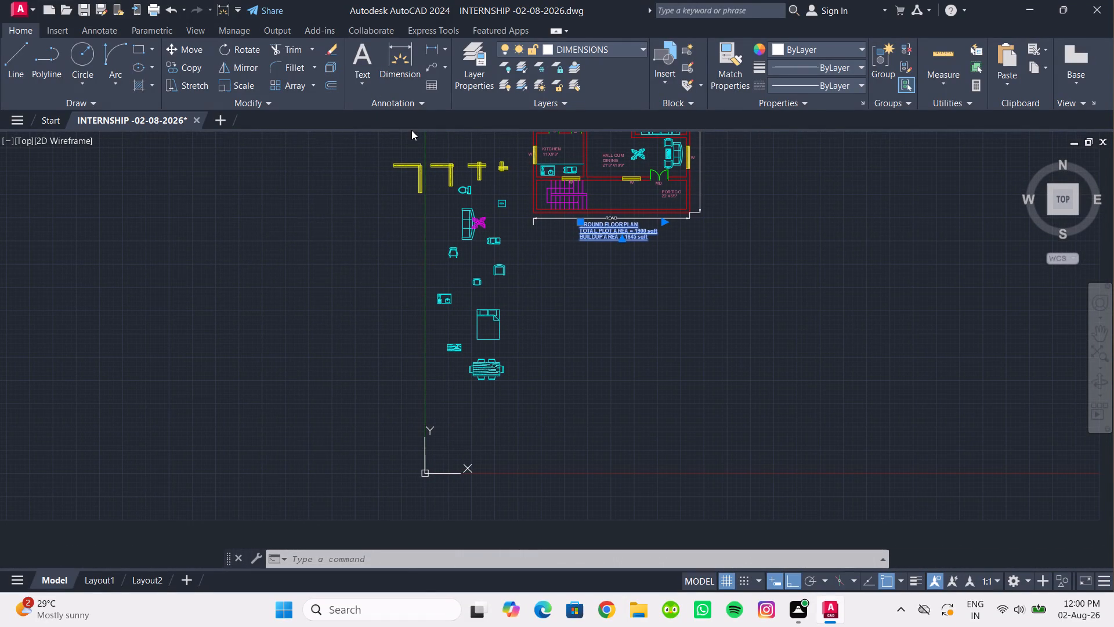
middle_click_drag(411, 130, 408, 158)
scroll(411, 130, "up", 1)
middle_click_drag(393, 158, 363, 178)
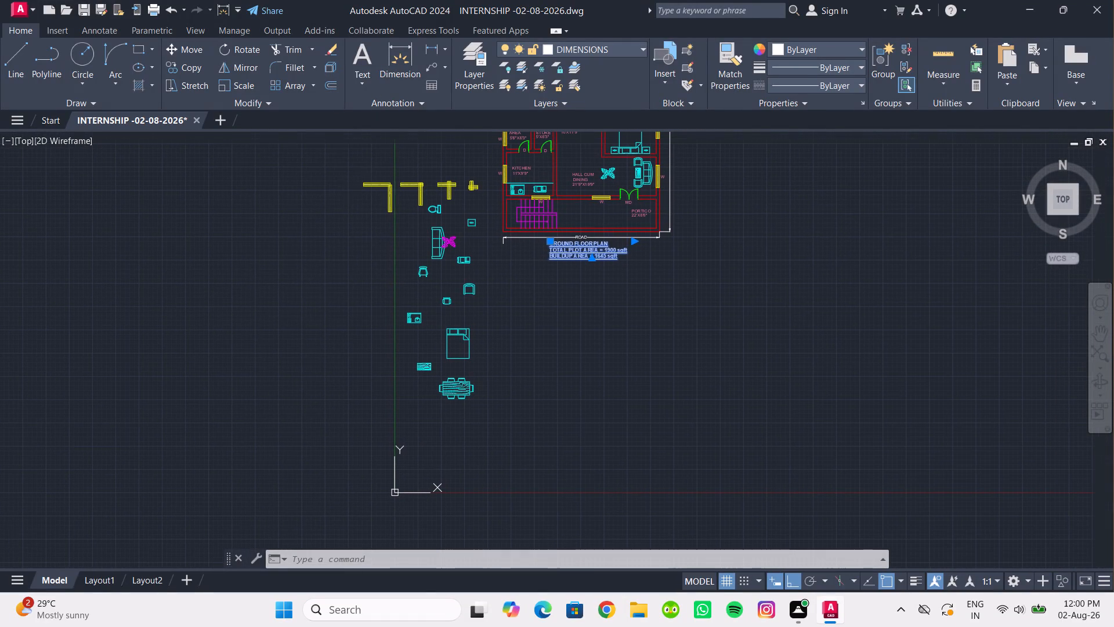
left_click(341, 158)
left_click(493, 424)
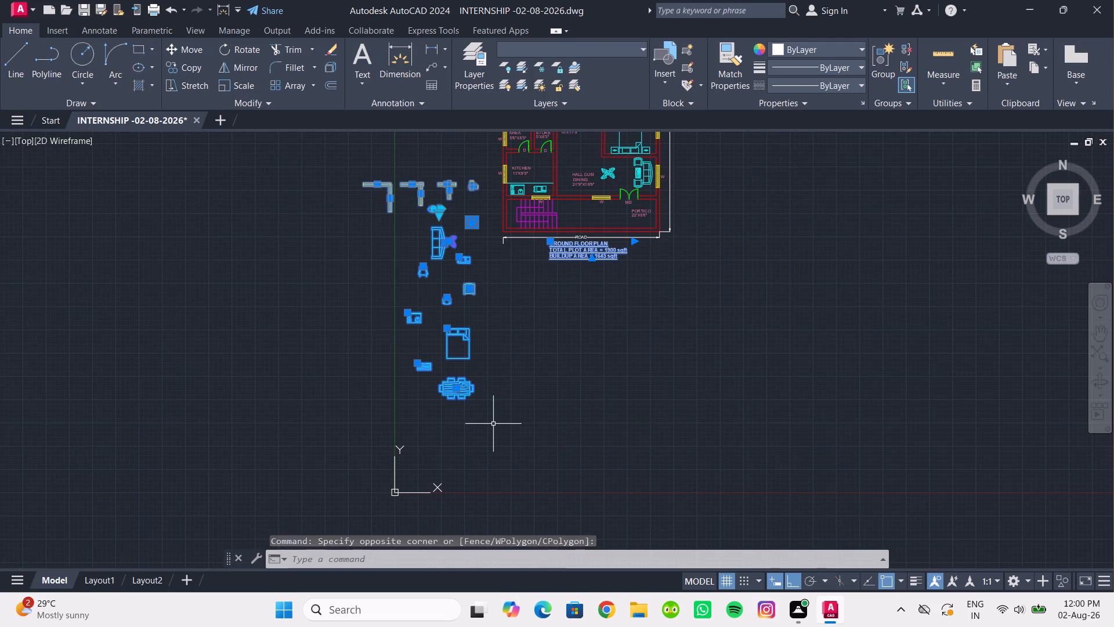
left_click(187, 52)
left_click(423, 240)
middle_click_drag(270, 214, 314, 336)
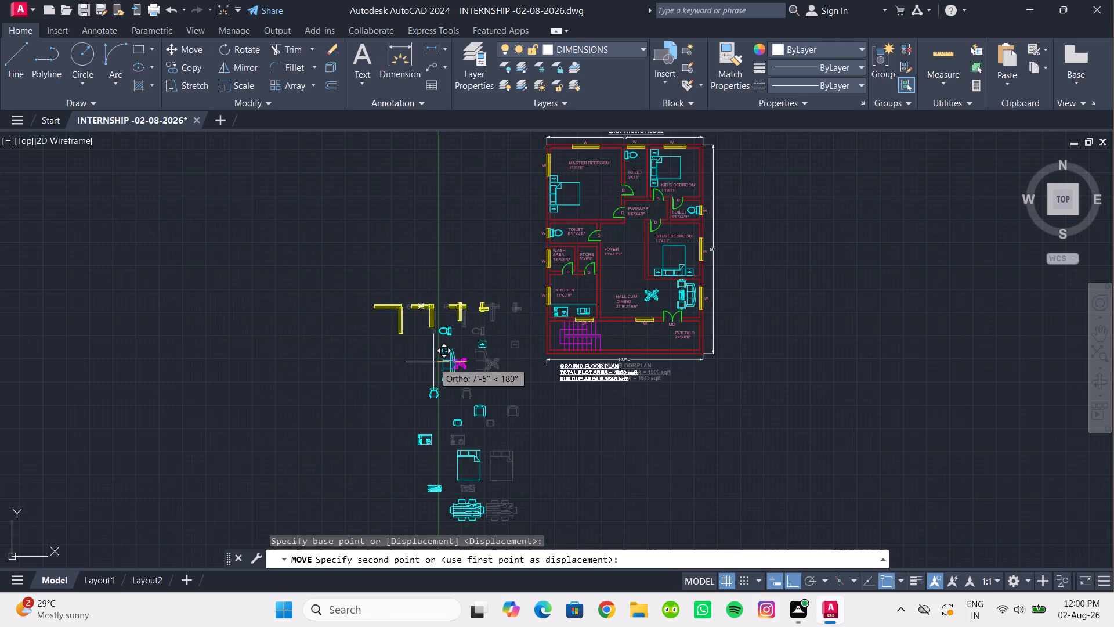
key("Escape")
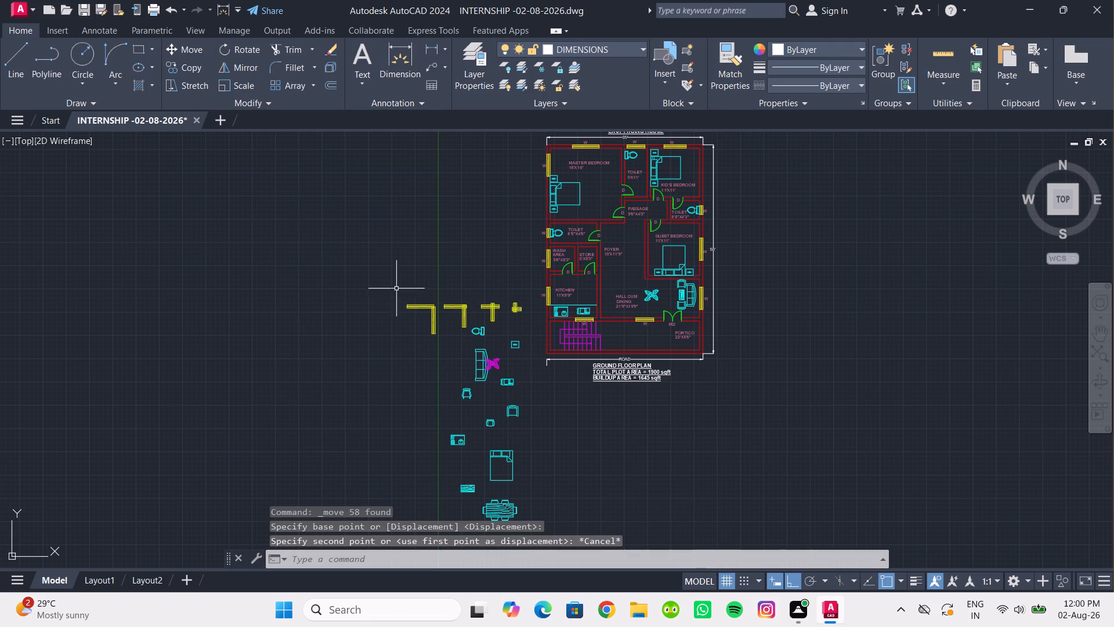
Move all the loose furniture, fixture and wall-junction symbols beside the ground floor plan farther left, away from the plan.
left_click(386, 265)
middle_click_drag(486, 421, 455, 335)
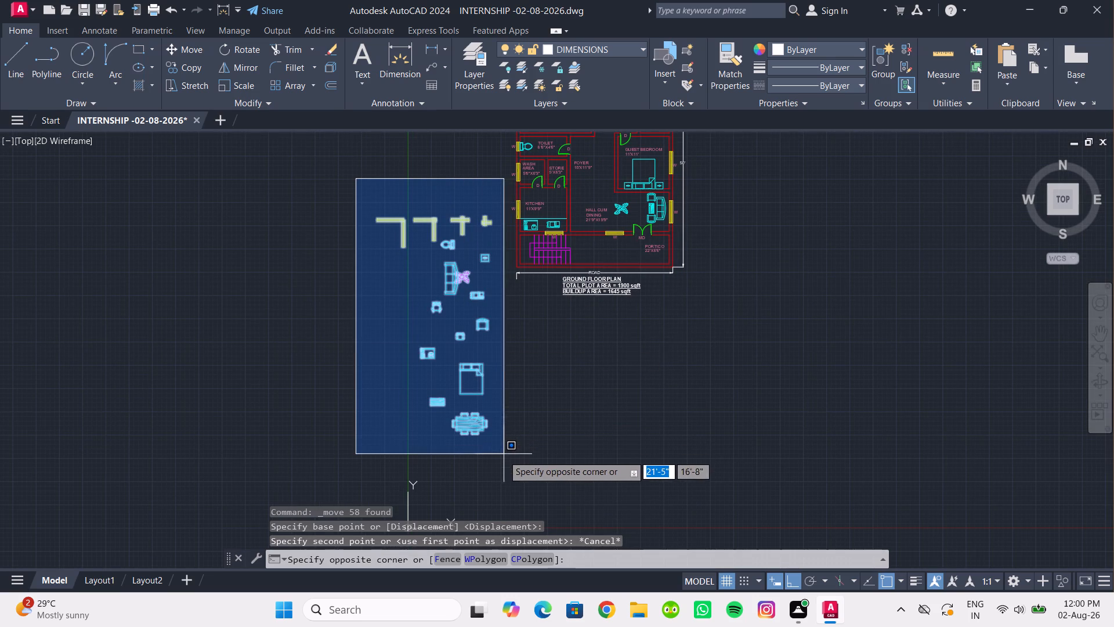
left_click(503, 459)
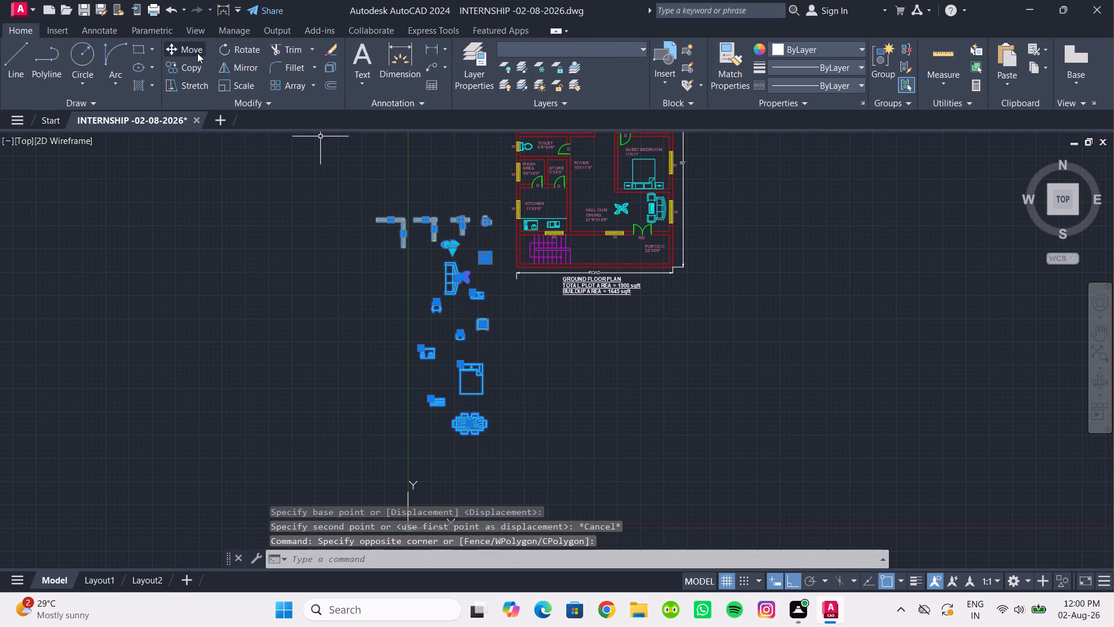
left_click(197, 53)
left_click(360, 273)
left_click(168, 278)
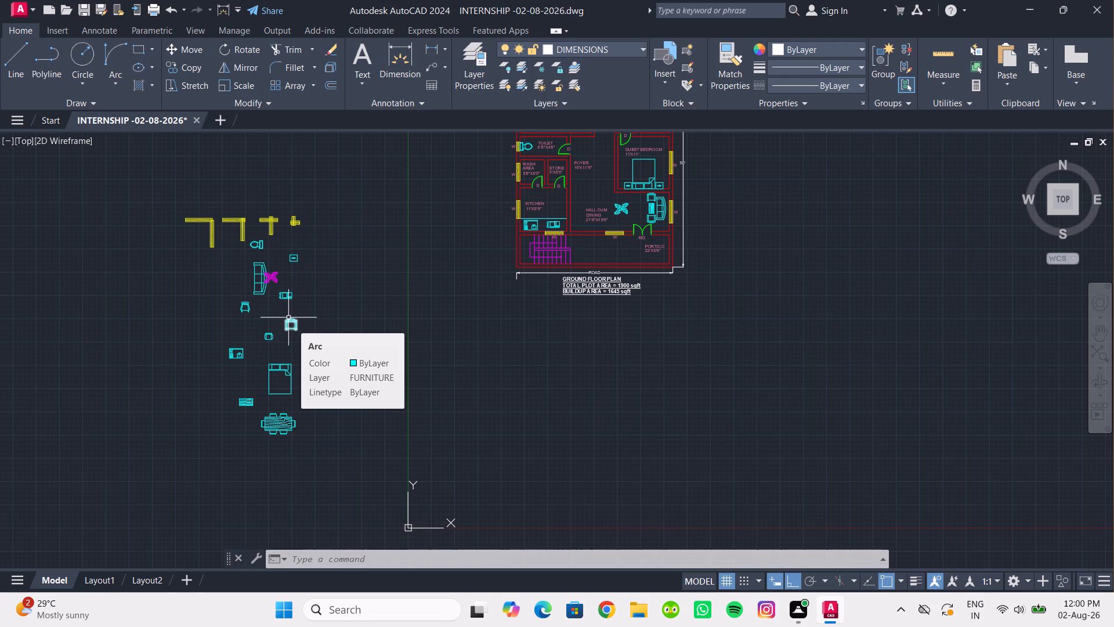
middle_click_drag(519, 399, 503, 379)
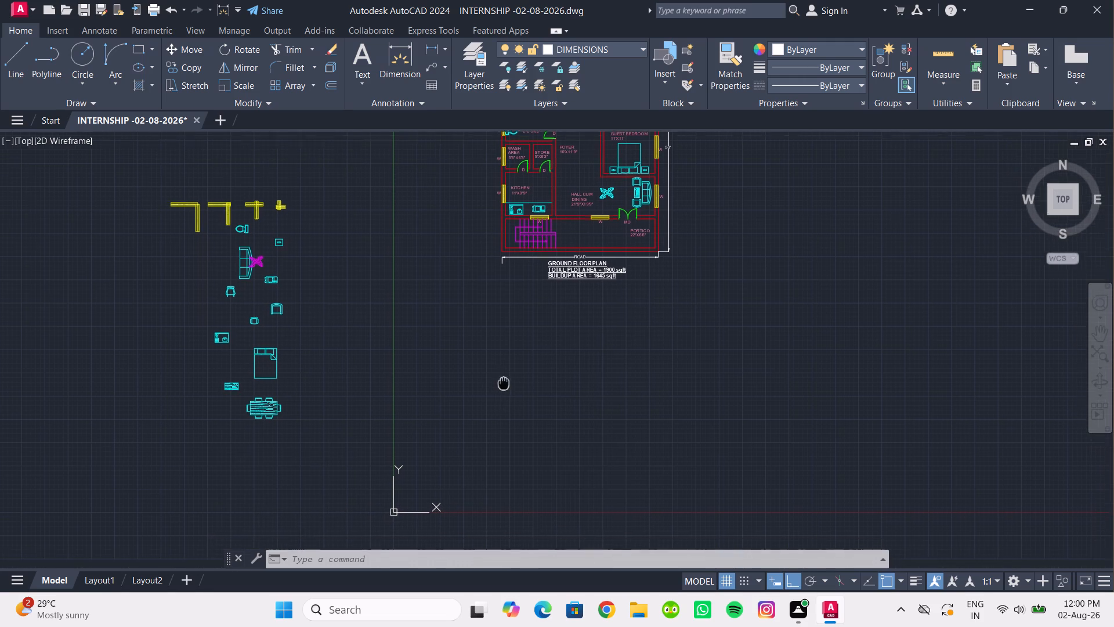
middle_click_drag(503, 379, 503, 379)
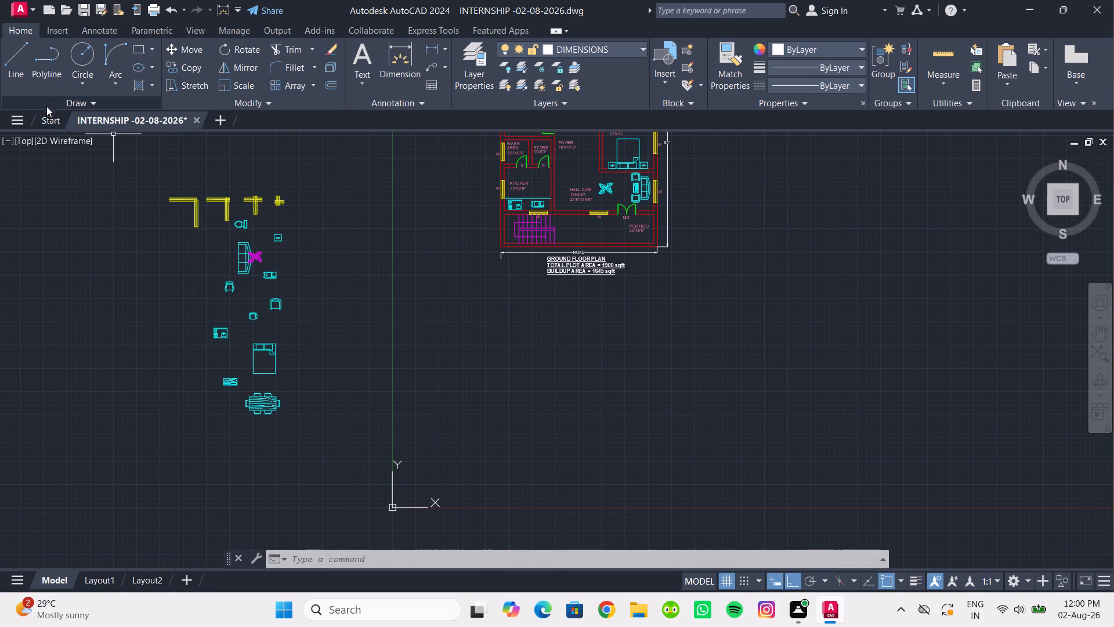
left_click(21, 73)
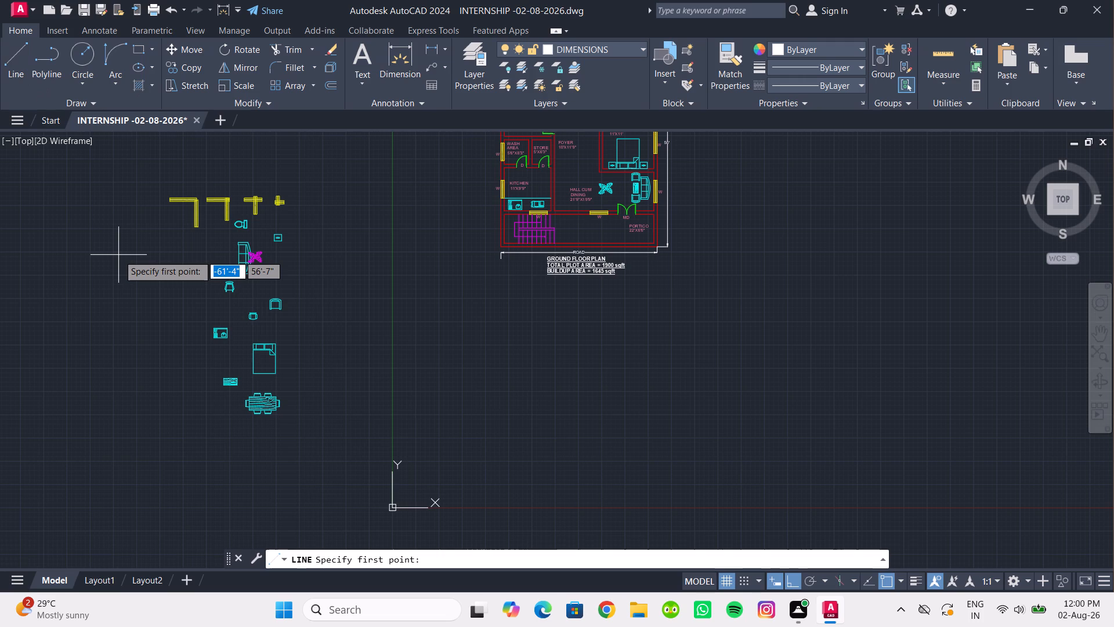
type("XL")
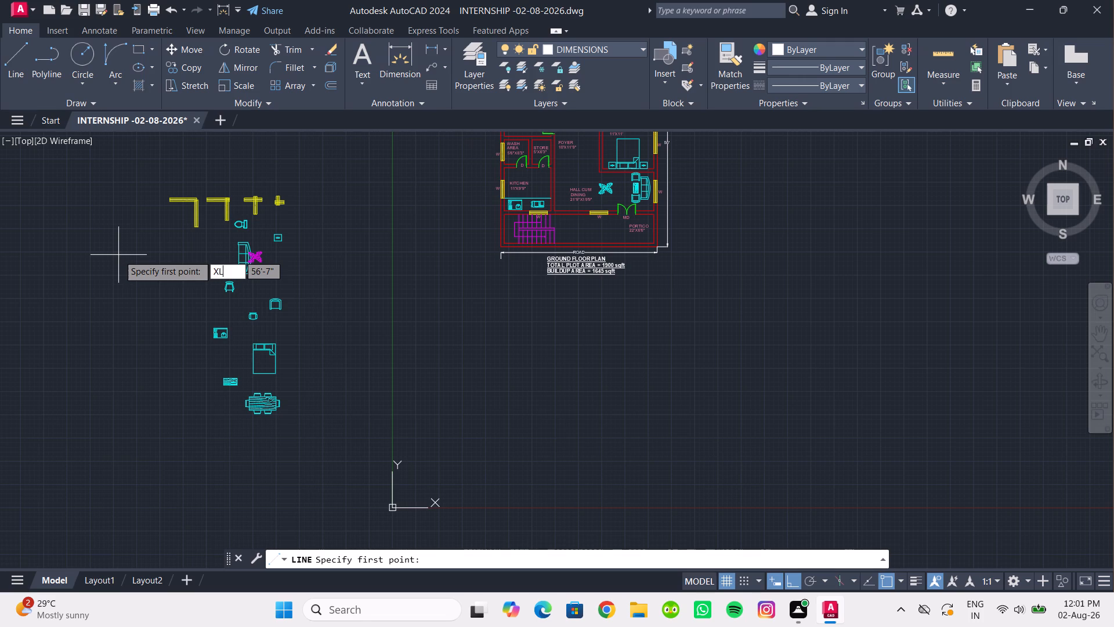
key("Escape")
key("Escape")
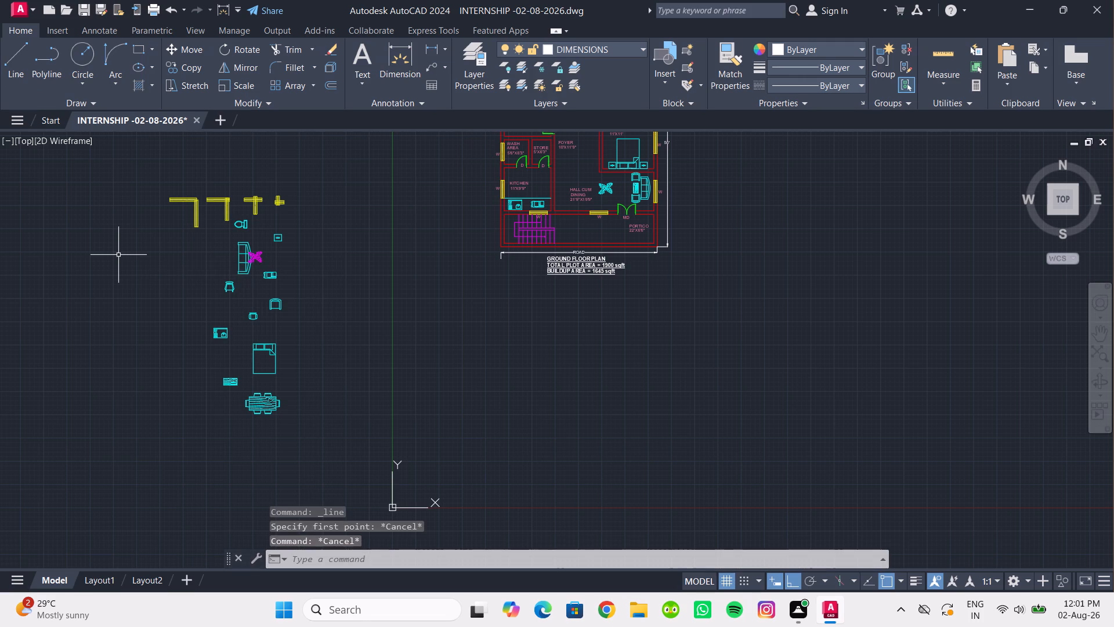
Draw a horizontal construction line in the empty area below the ground floor plan.
type("XL")
key("Return")
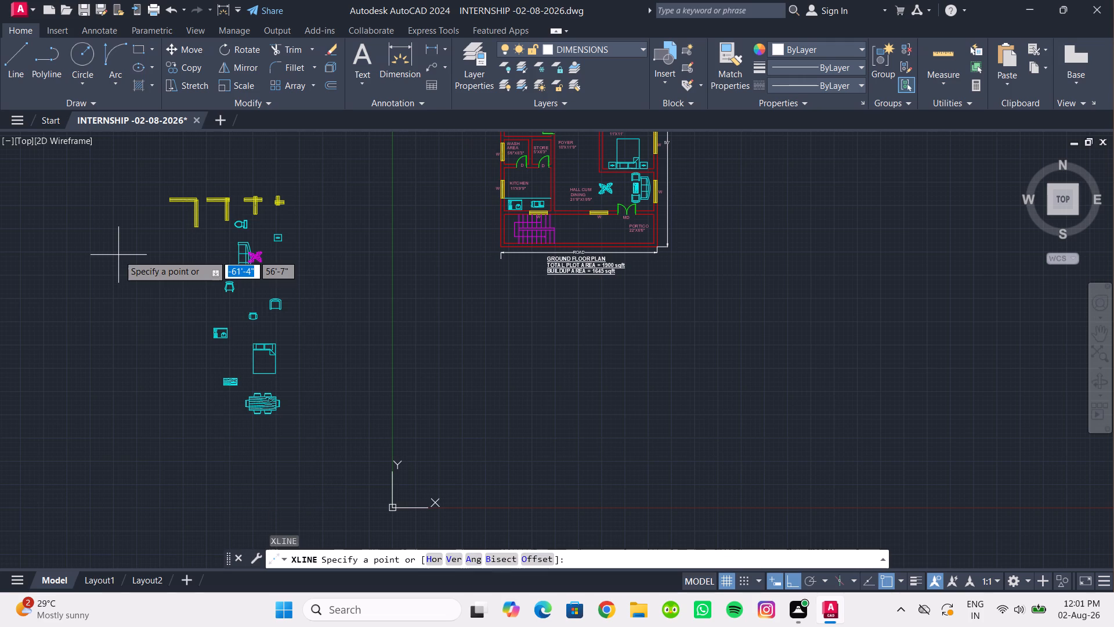
left_click(438, 556)
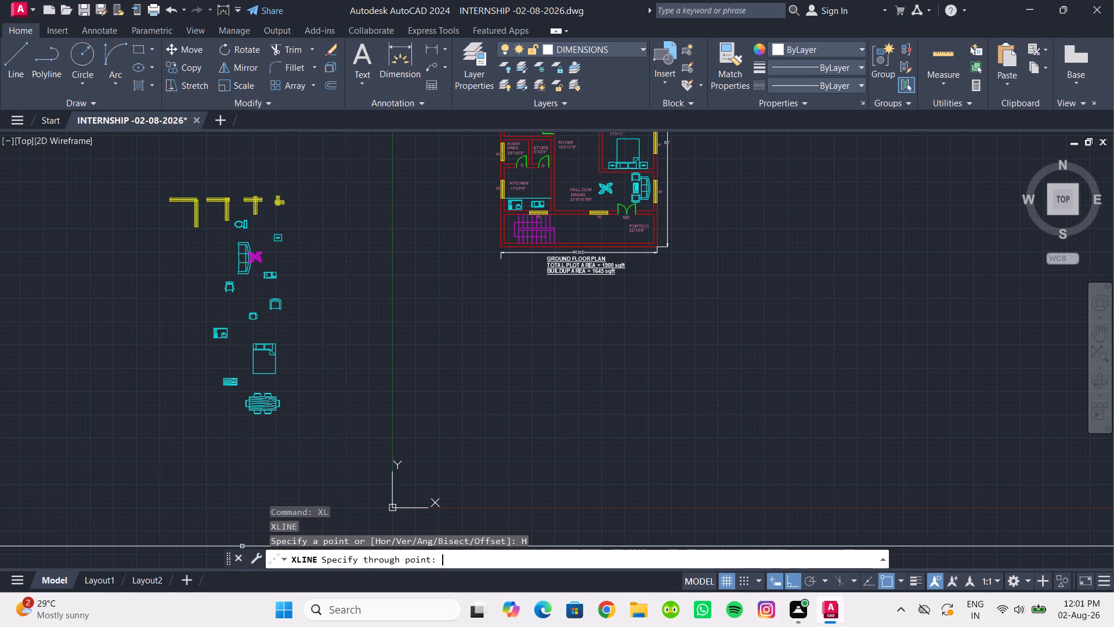
left_click(600, 403)
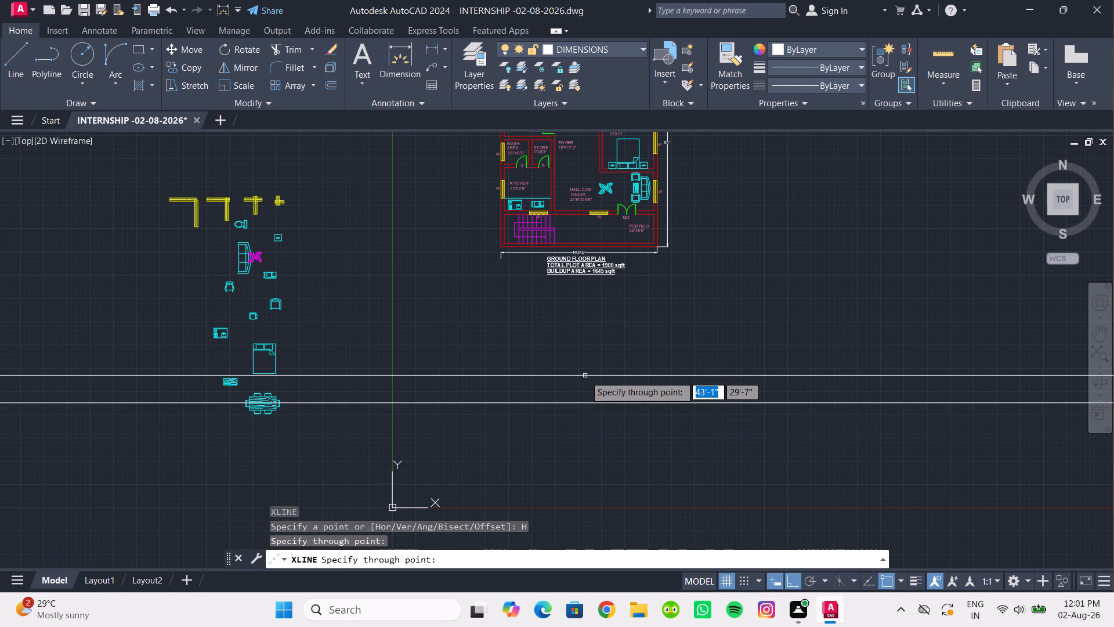
key("Escape")
Offset the horizontal construction line upward by 3', and continue from each new line with offsets of 4' and 1'.
left_click(331, 87)
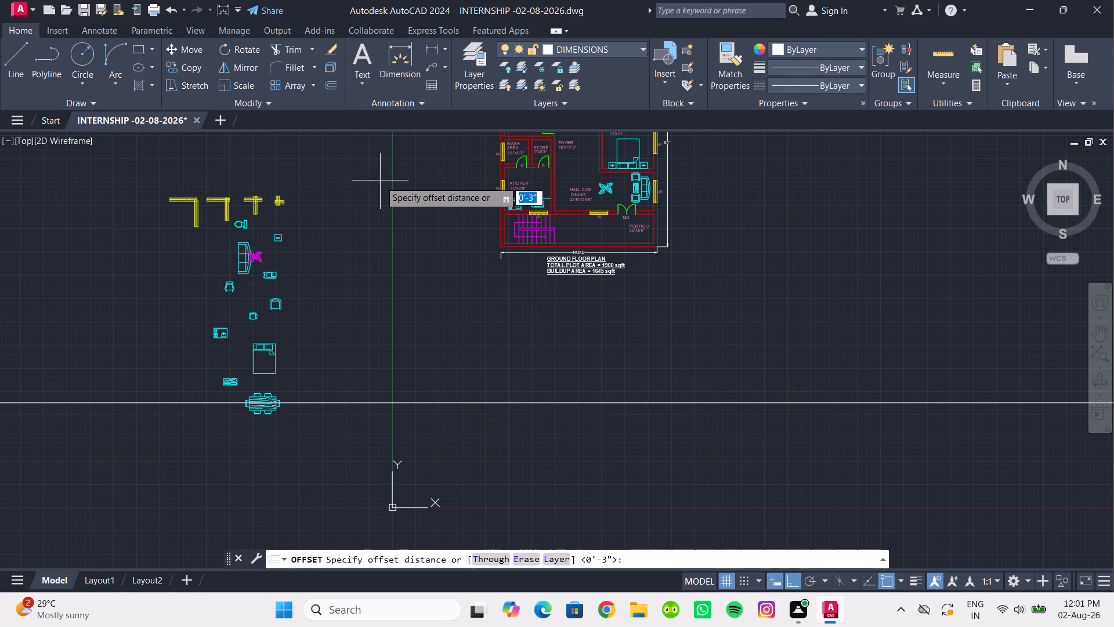
type("3'")
key("Return")
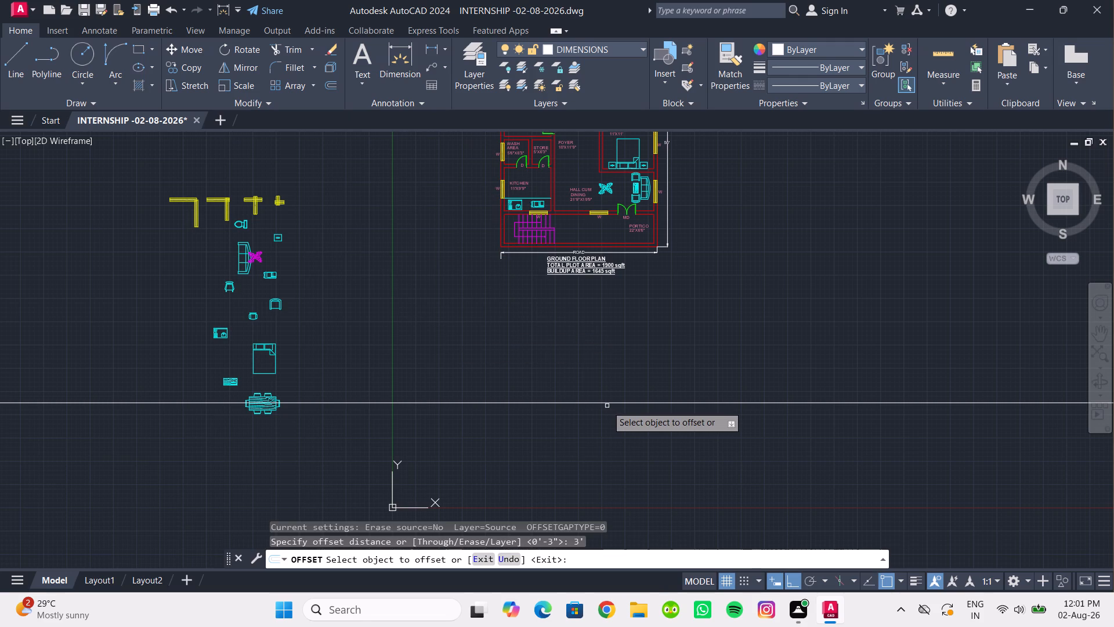
left_click(607, 404)
left_click(599, 344)
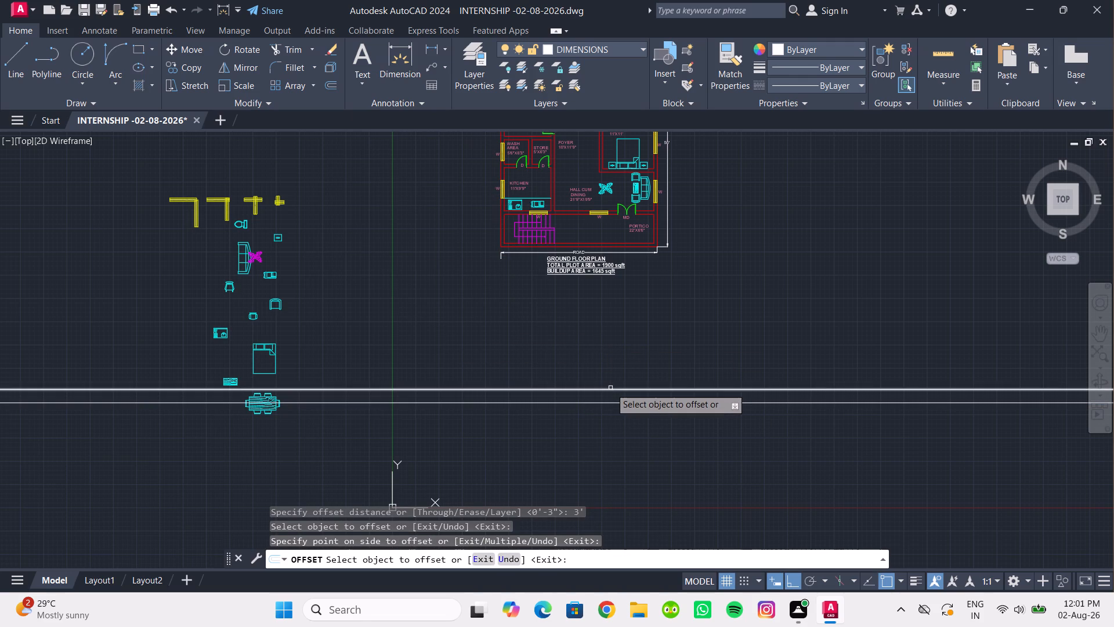
left_click(610, 388)
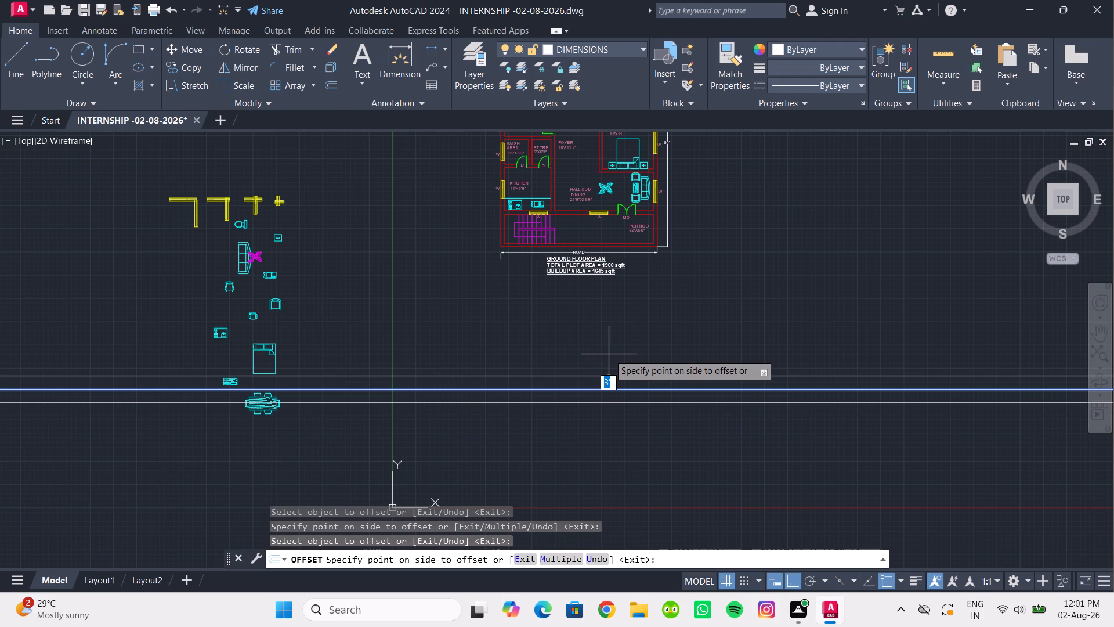
type("4'")
key("Return")
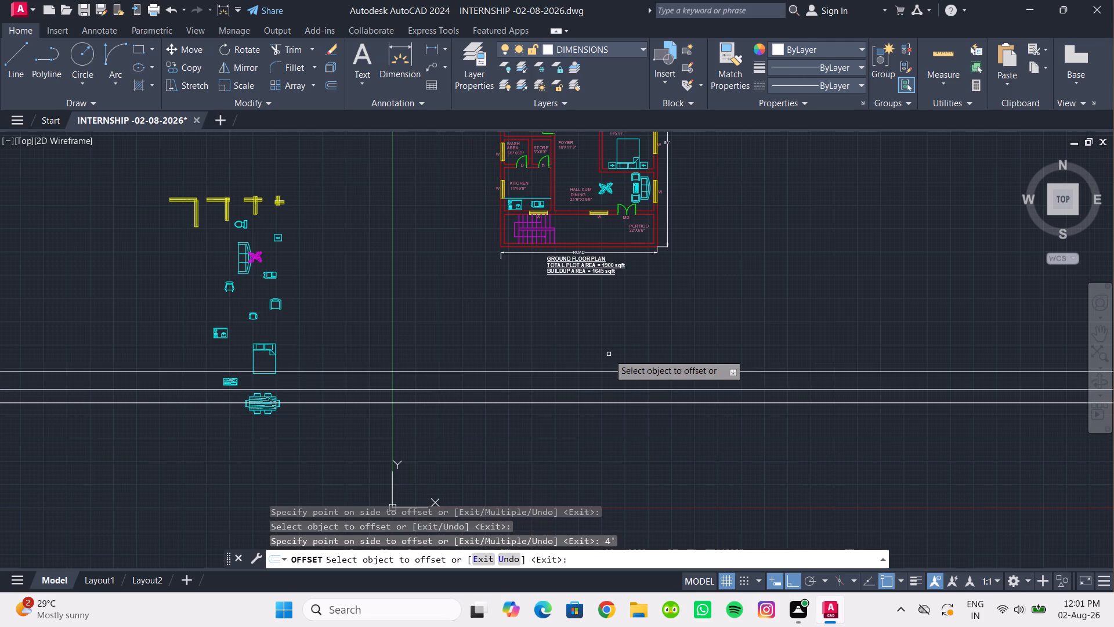
left_click(554, 372)
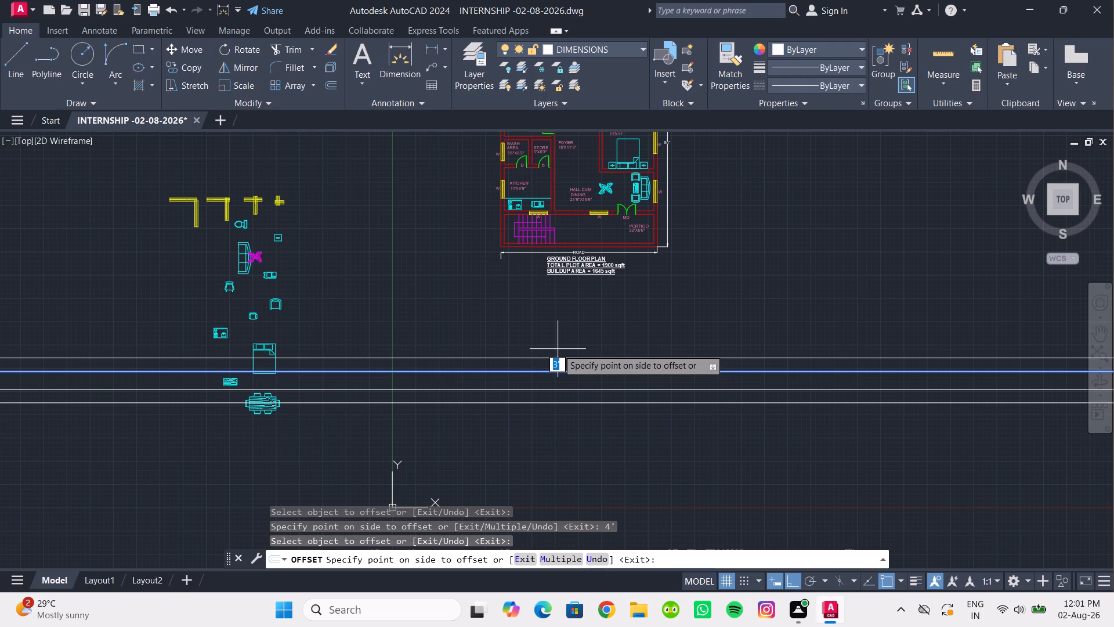
type("1'")
key("Return")
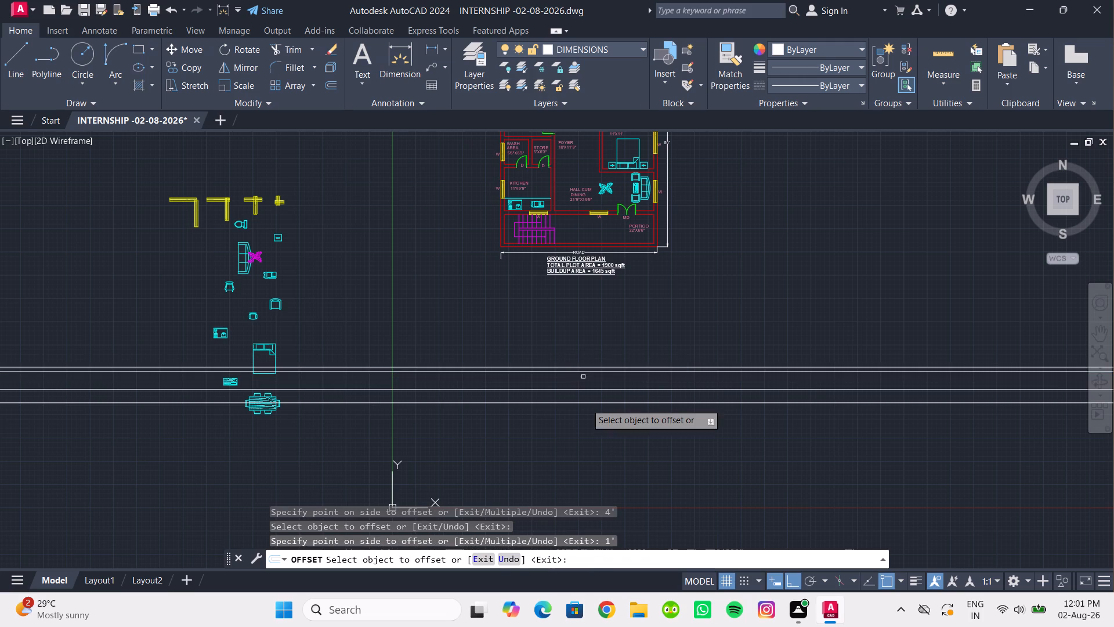
key("Escape")
Move the four horizontal construction lines straight up, closer to the ground floor plan's title text.
left_click_drag(616, 438, 621, 430)
left_click(563, 323)
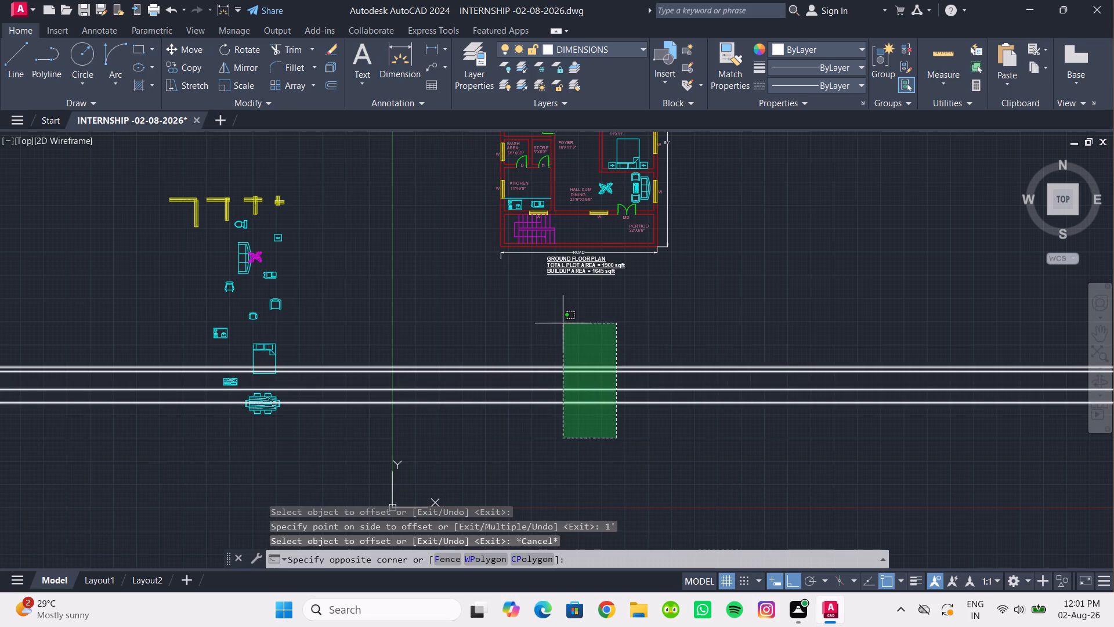
left_click(183, 50)
left_click_drag(625, 399, 619, 386)
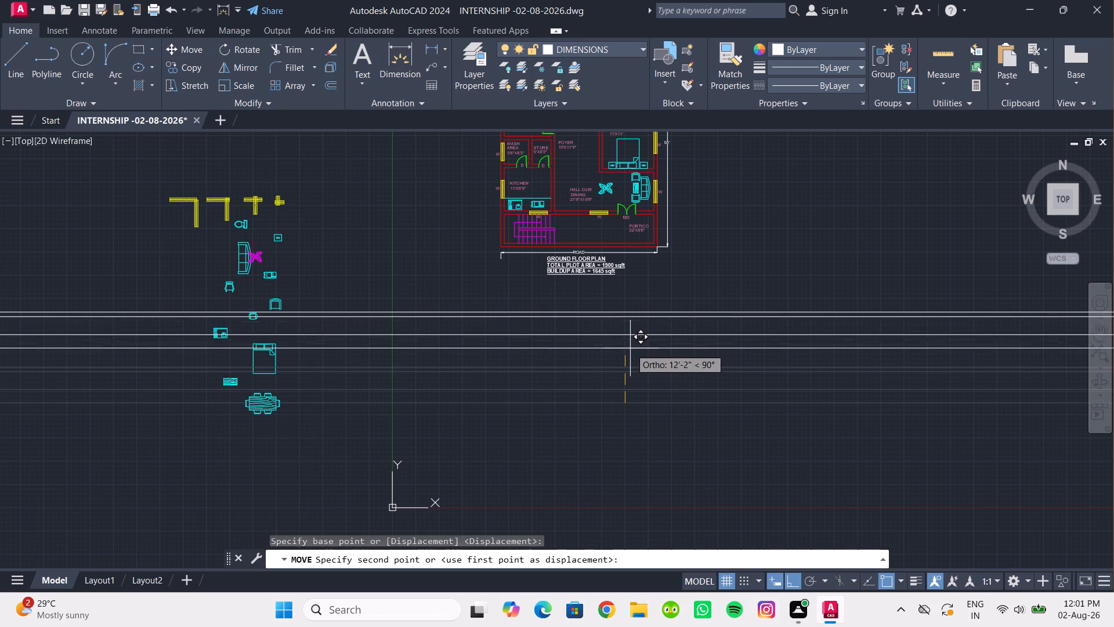
left_click(630, 336)
scroll(617, 351, "up", 1)
middle_click_drag(617, 351, 606, 455)
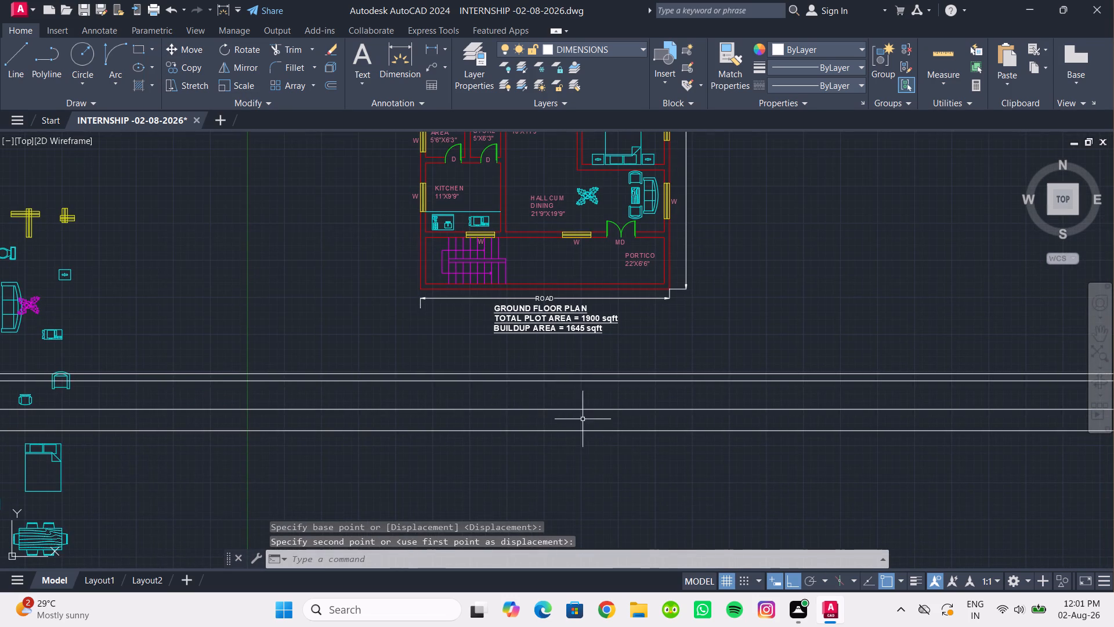
key("Escape")
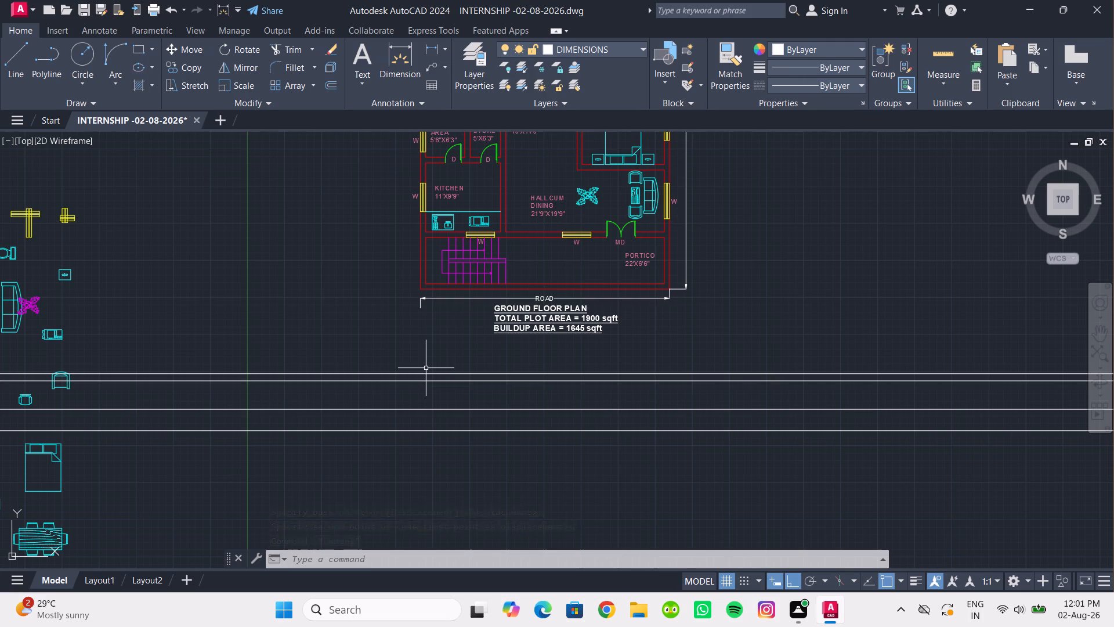
Draw vertical construction lines through the ground floor plan's left outer and inner wall corners and both sides of the staircase.
type("XL")
key("Return")
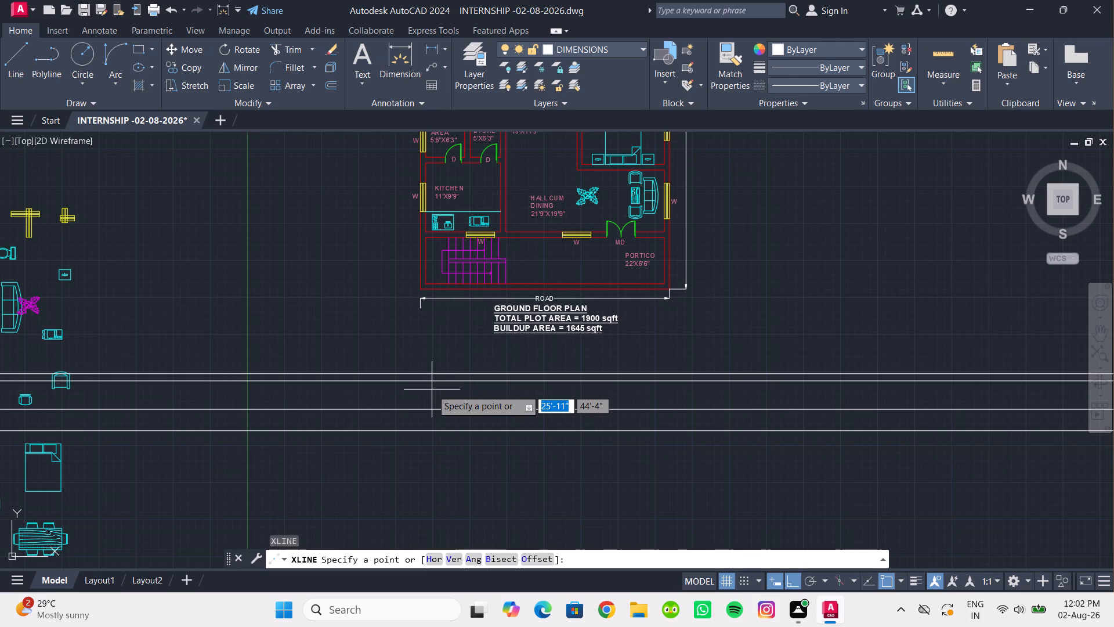
left_click(450, 558)
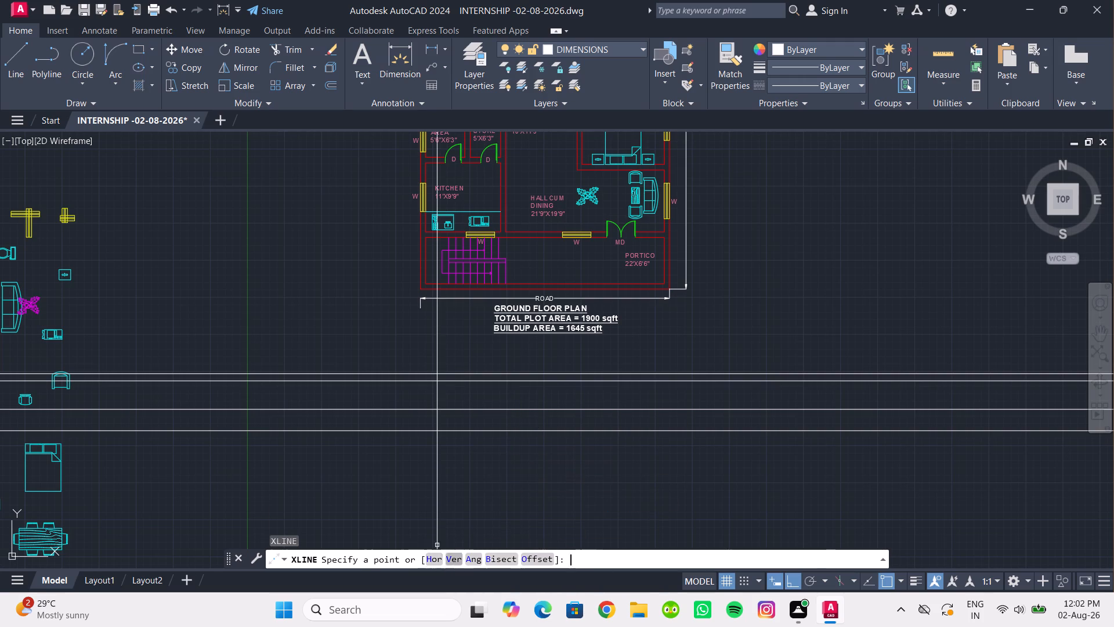
scroll(432, 302, "up", 2)
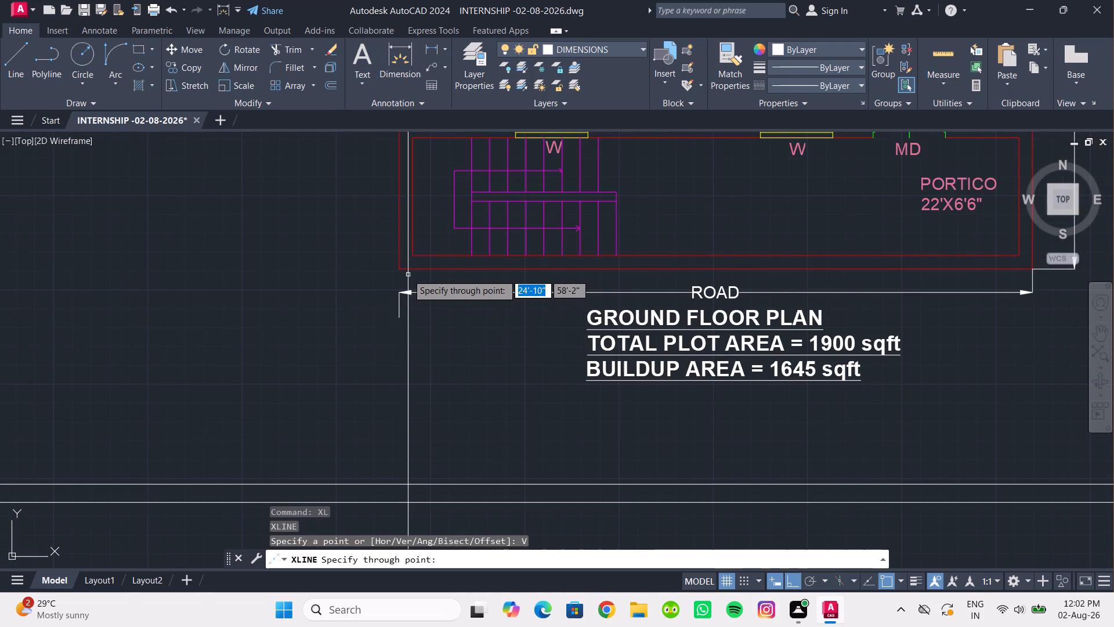
left_click(403, 270)
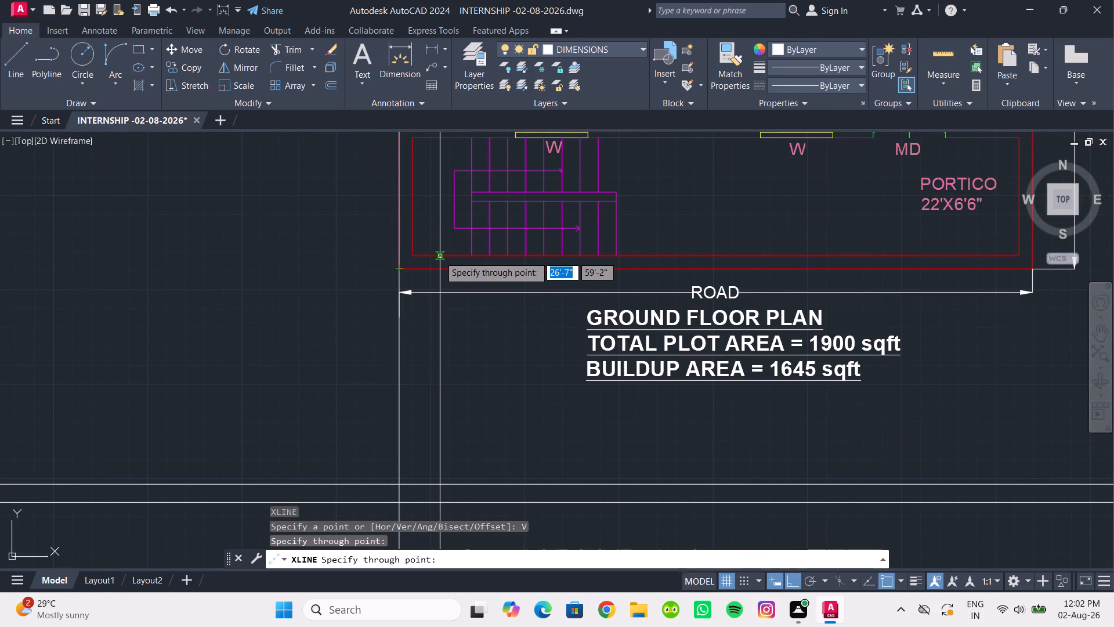
left_click(415, 258)
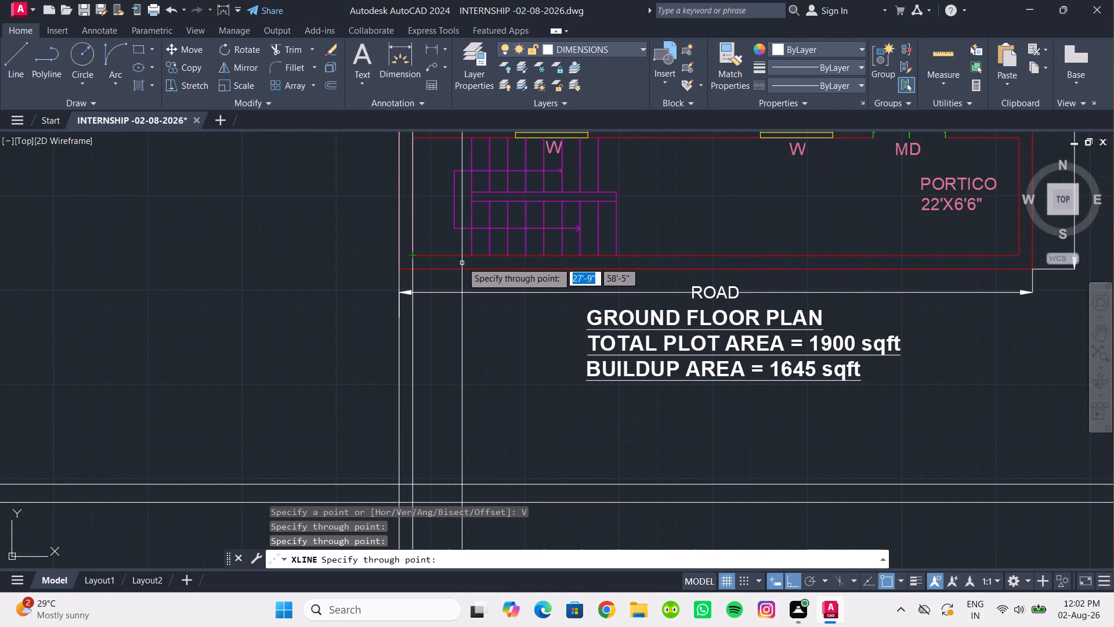
left_click(454, 227)
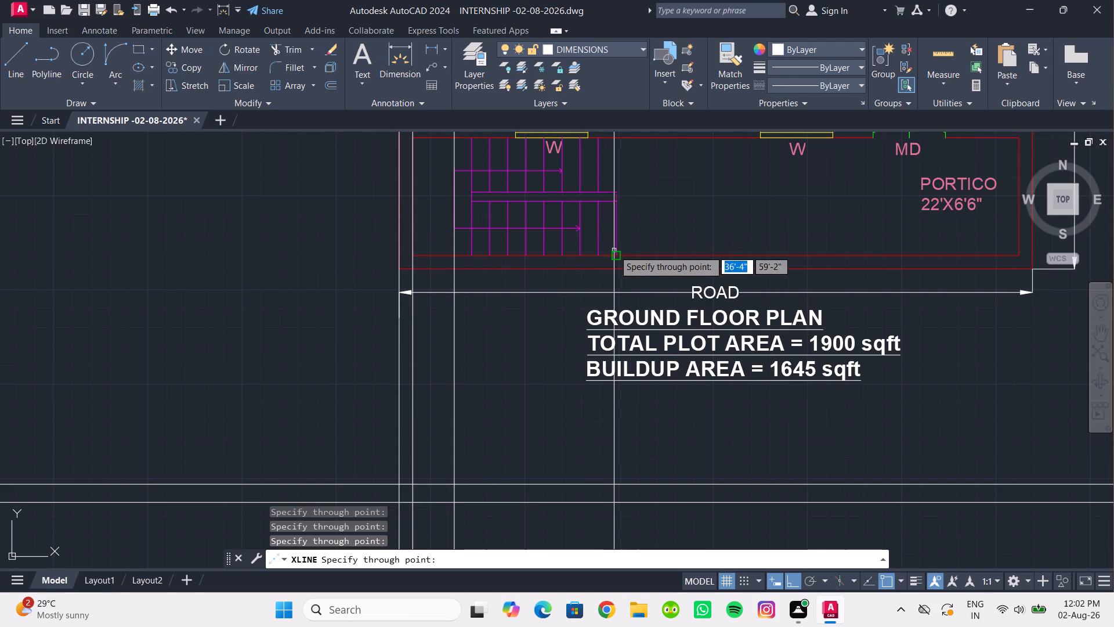
left_click(614, 253)
Add vertical construction lines through both edges of the hall window and main door, and the plan's right inner and outer wall corners.
middle_click_drag(682, 235, 699, 329)
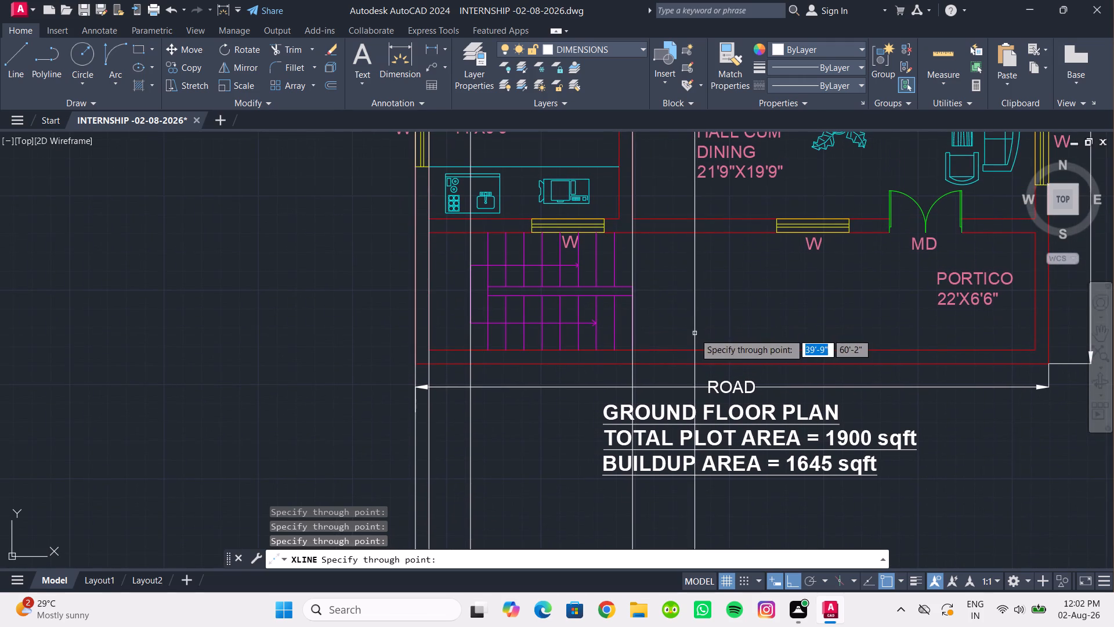
middle_click_drag(765, 290, 707, 337)
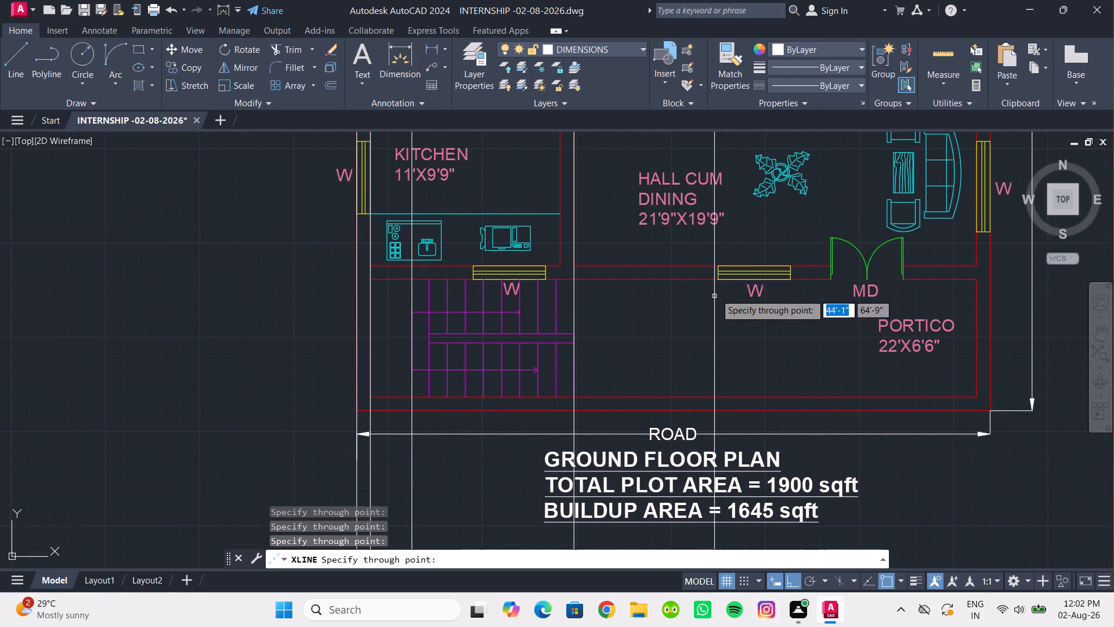
left_click(719, 277)
left_click(791, 280)
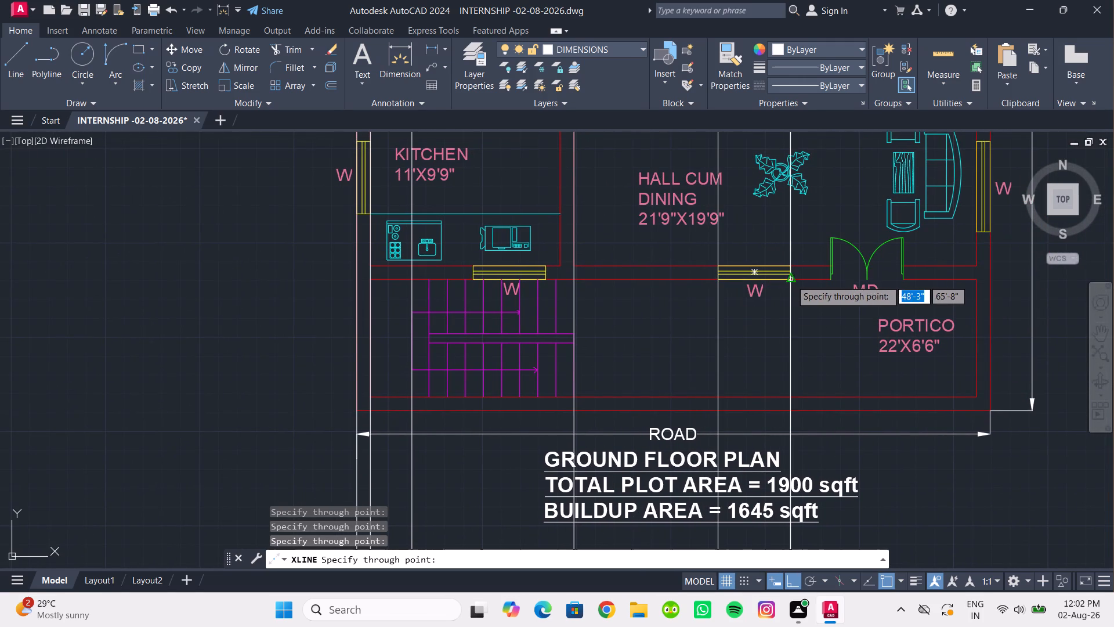
left_click(831, 280)
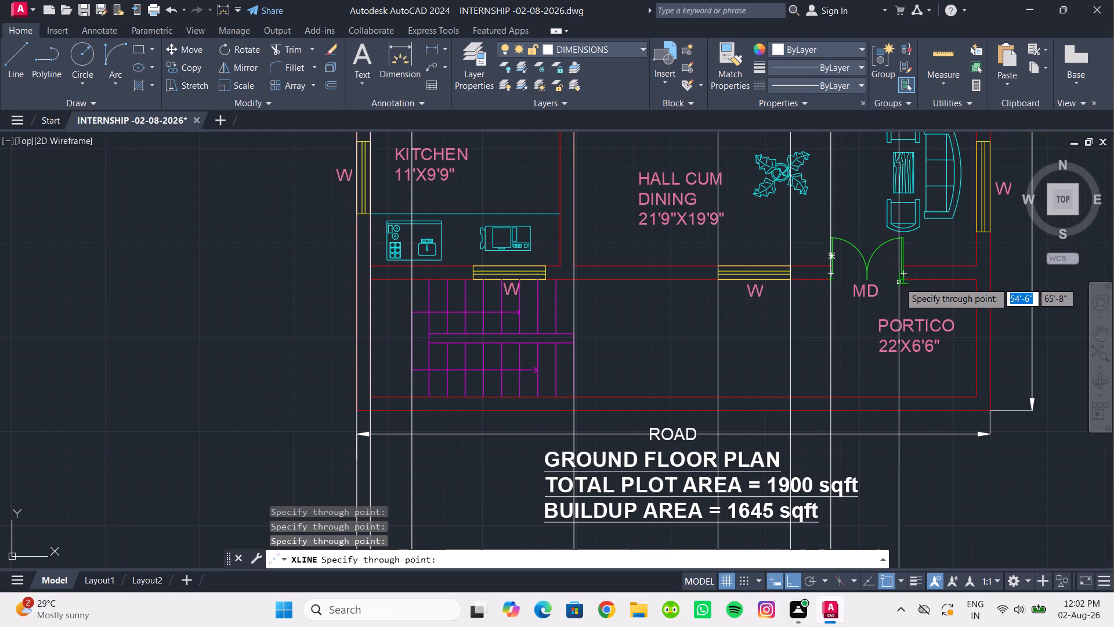
scroll(904, 279, "up", 1)
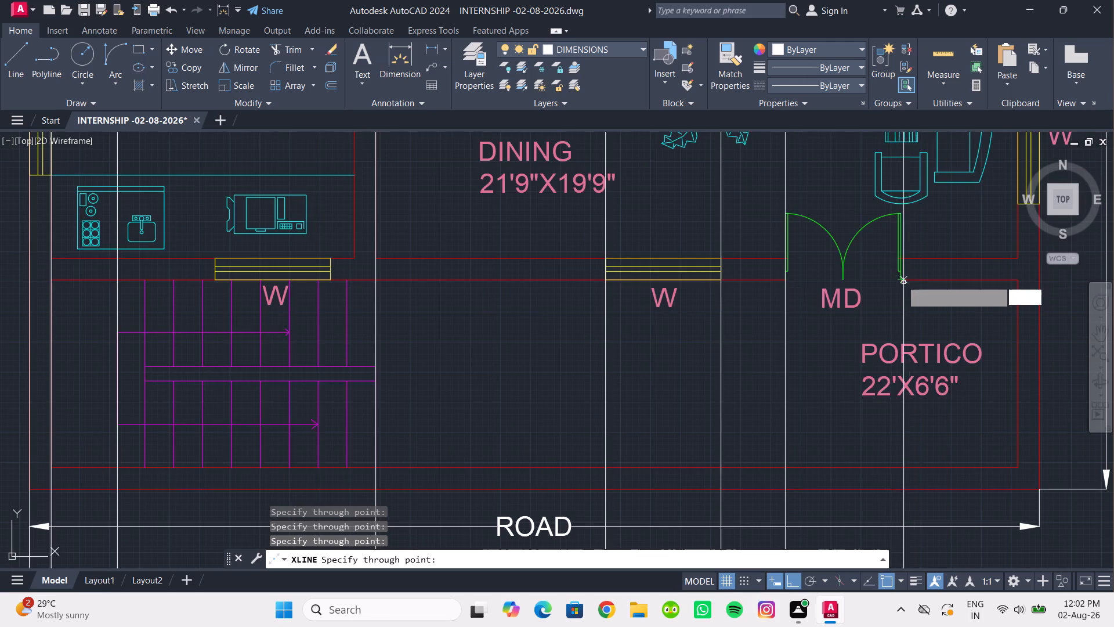
left_click(899, 278)
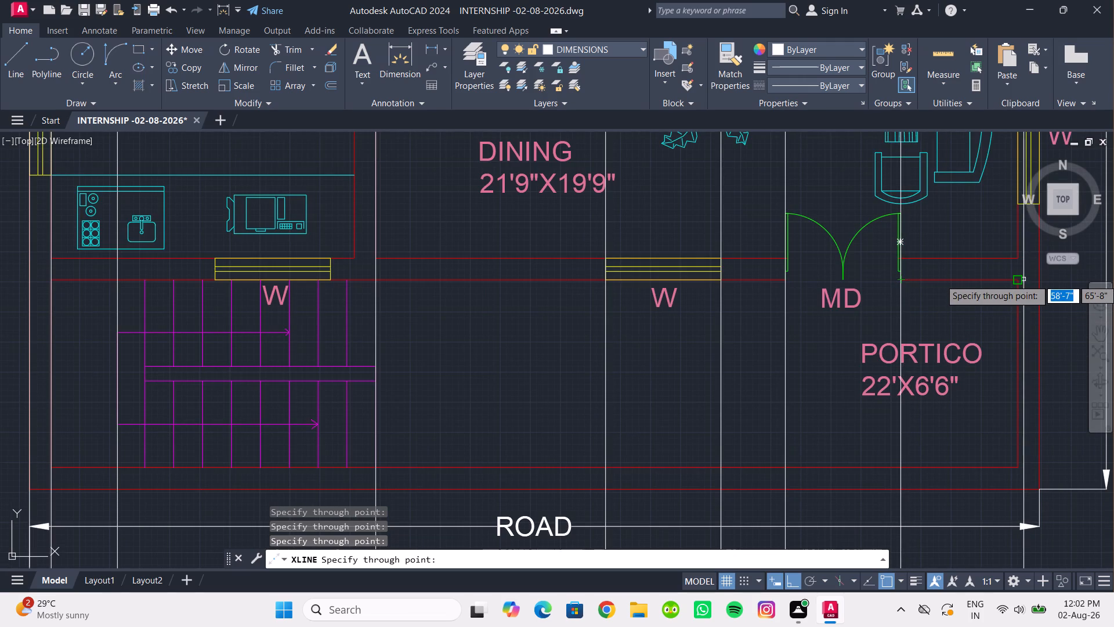
left_click(1016, 279)
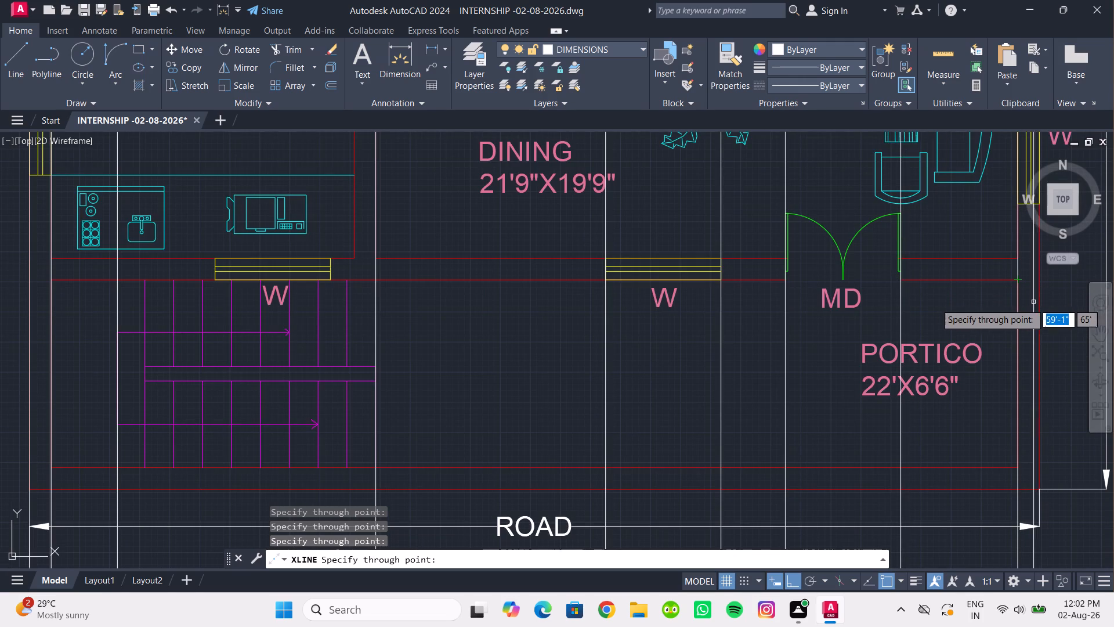
left_click(1039, 489)
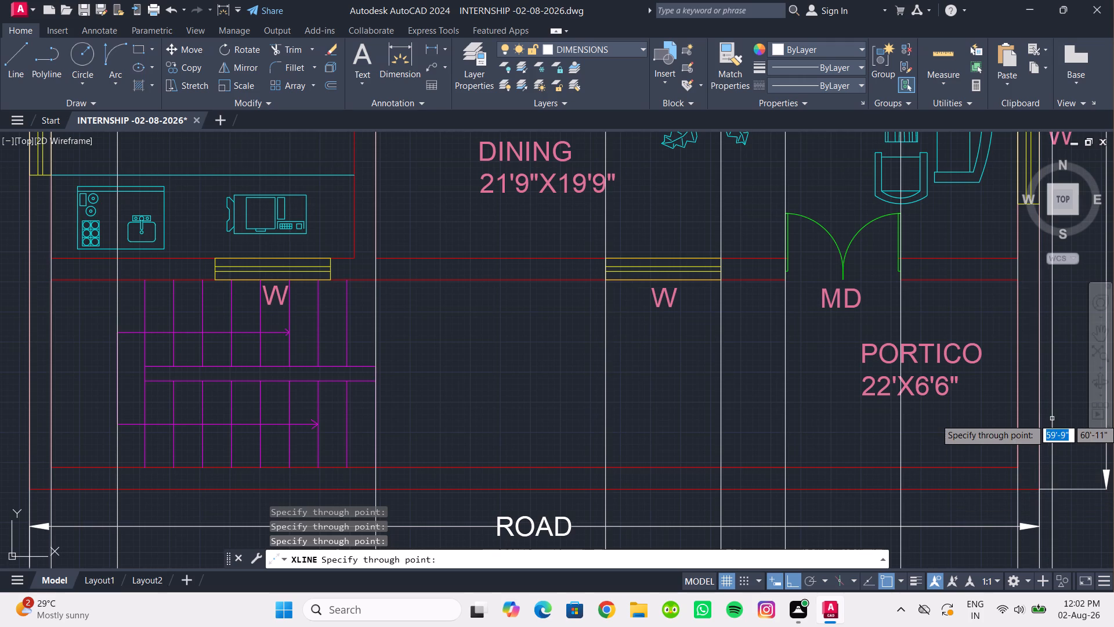
middle_click_drag(1052, 419, 1026, 379)
key("Escape")
Trim the horizontal construction lines beyond the outermost vertical lines, and the vertical lines below the lowest horizontal line.
scroll(907, 398, "down", 2)
middle_click_drag(903, 399, 901, 399)
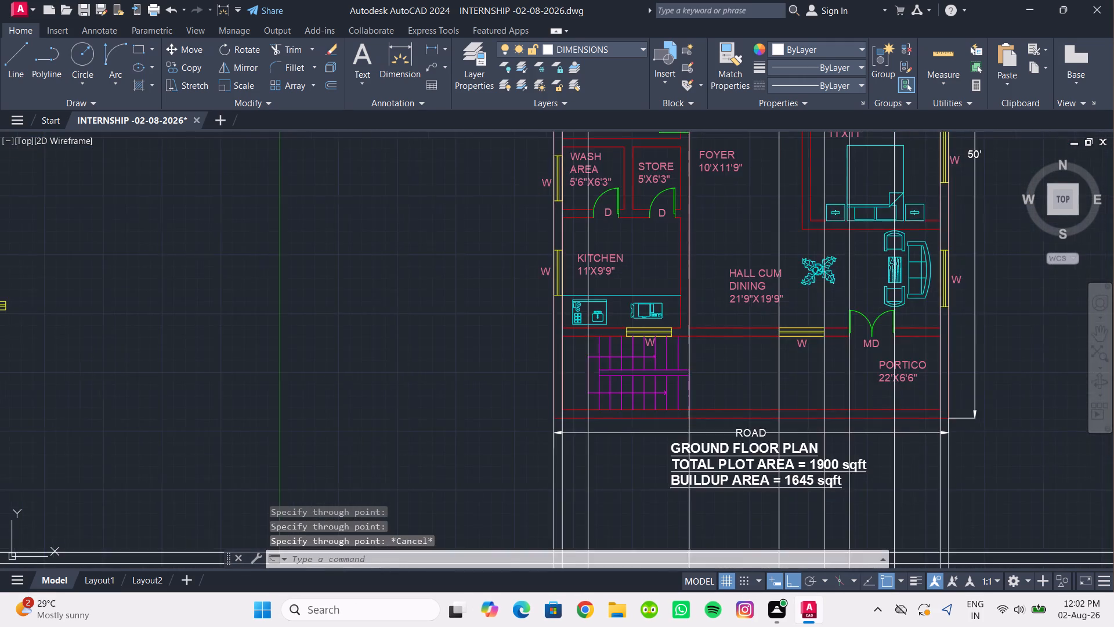
middle_click_drag(901, 399, 847, 286)
middle_click_drag(740, 406, 728, 334)
middle_click_drag(568, 401, 573, 442)
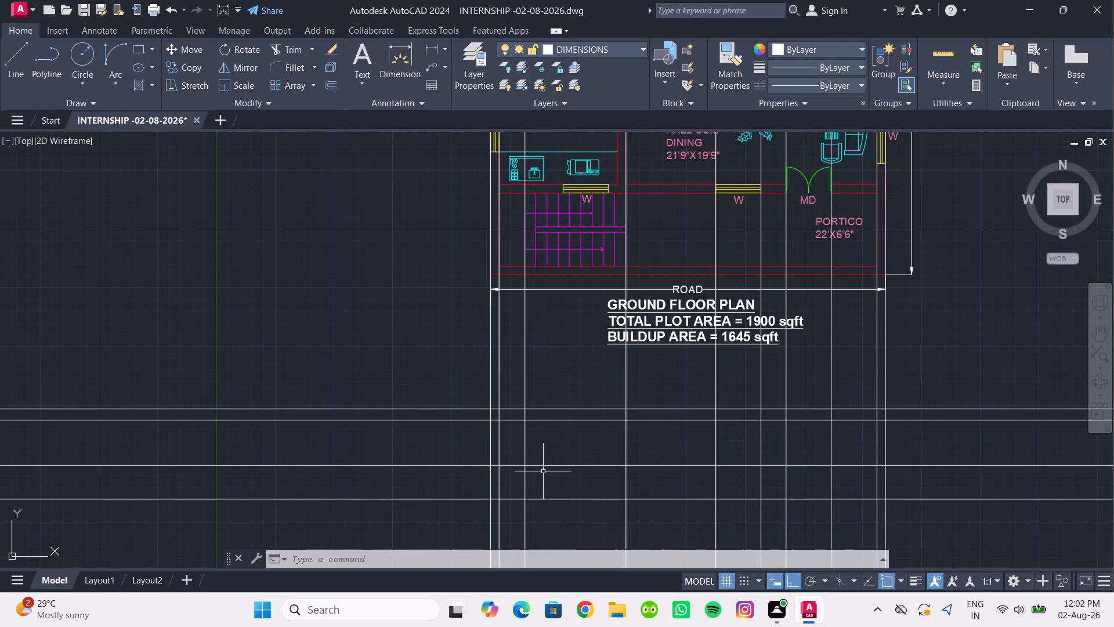
type("TR")
key("Return")
middle_click_drag(394, 385, 375, 327)
left_click_drag(375, 452, 371, 305)
left_click_drag(989, 490, 947, 315)
middle_click_drag(924, 325, 894, 234)
left_click_drag(887, 420, 460, 377)
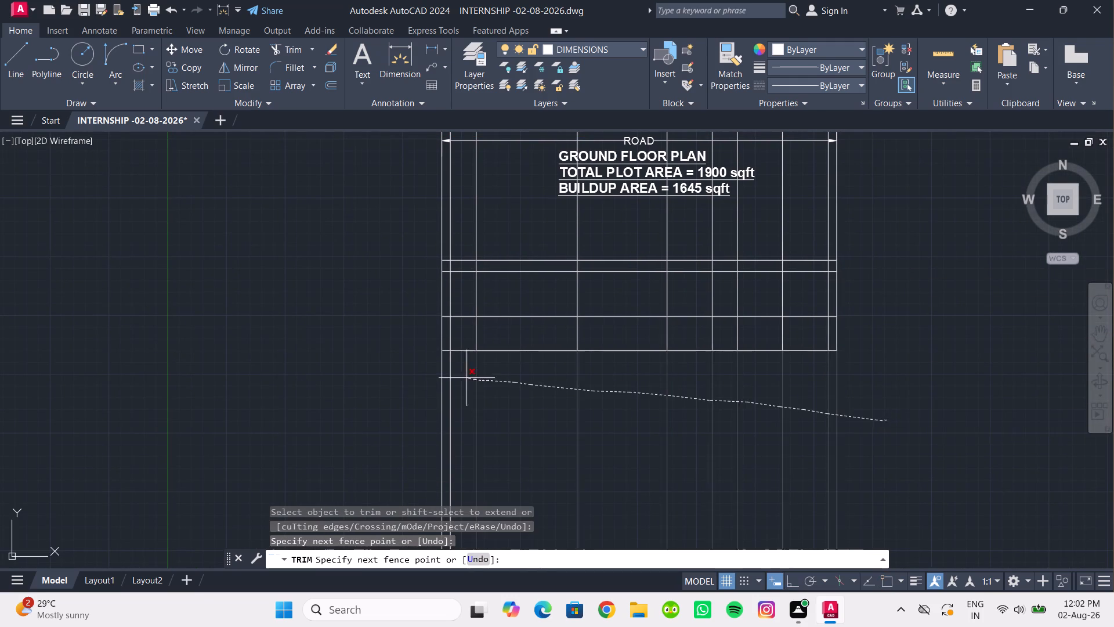
left_click_drag(460, 377, 386, 383)
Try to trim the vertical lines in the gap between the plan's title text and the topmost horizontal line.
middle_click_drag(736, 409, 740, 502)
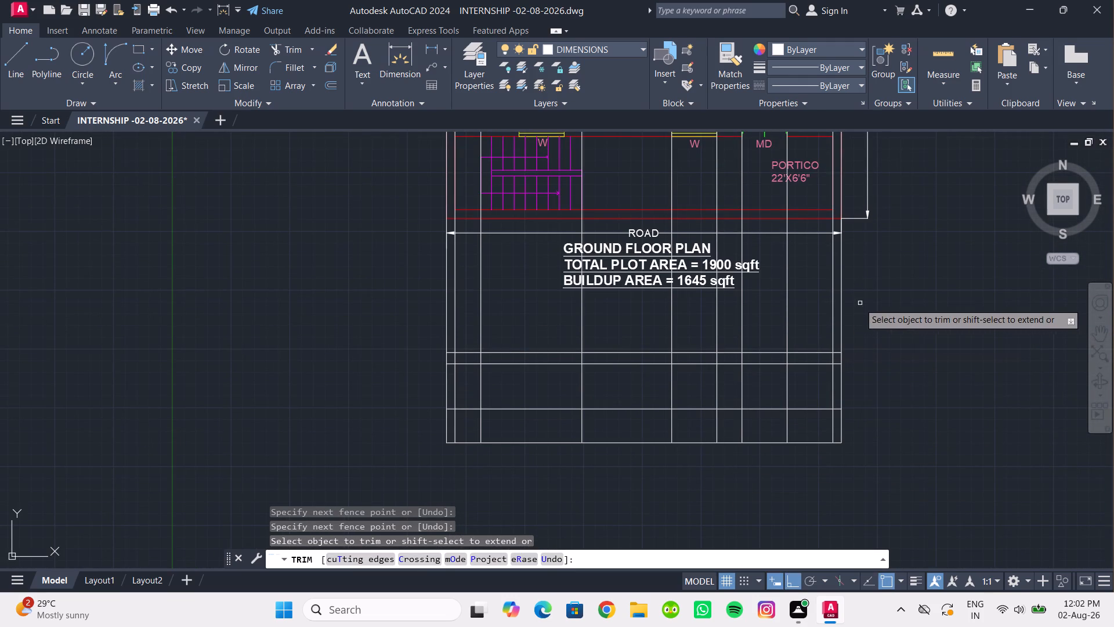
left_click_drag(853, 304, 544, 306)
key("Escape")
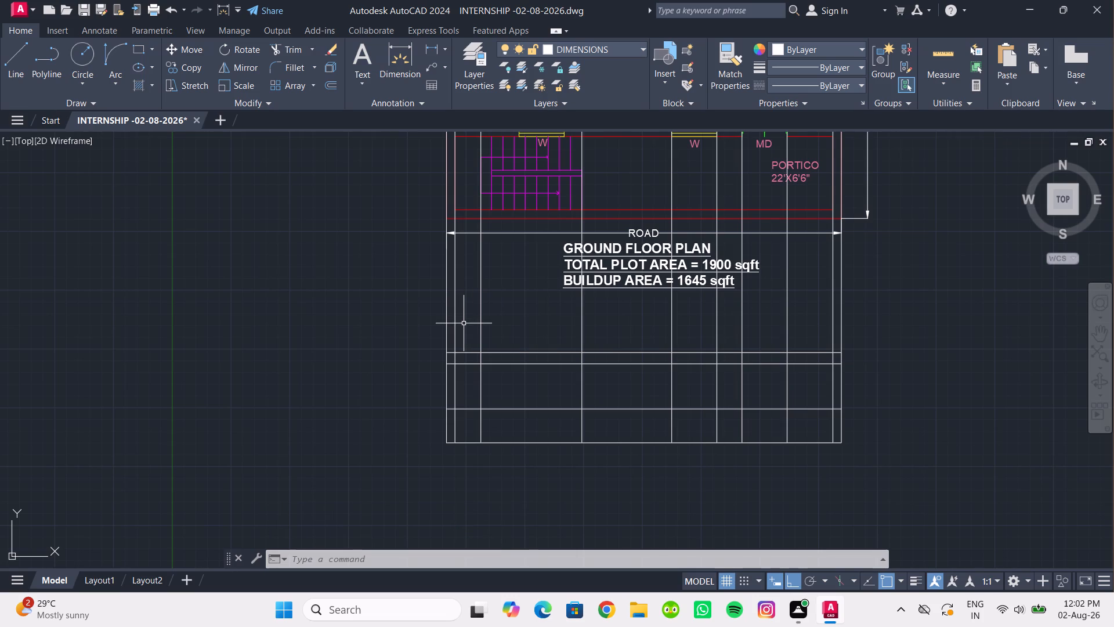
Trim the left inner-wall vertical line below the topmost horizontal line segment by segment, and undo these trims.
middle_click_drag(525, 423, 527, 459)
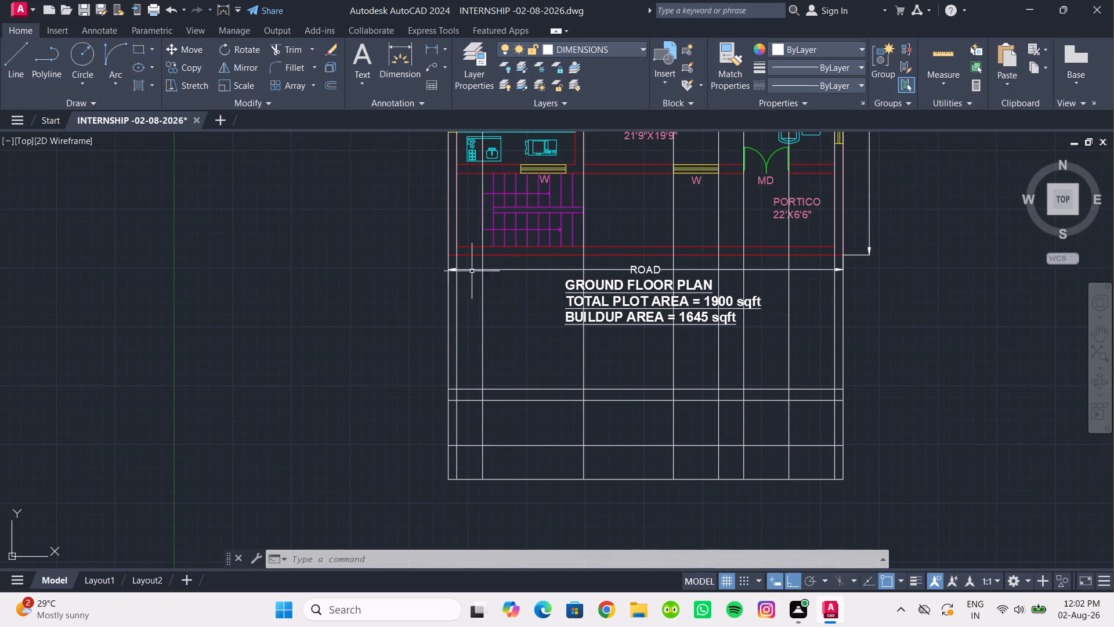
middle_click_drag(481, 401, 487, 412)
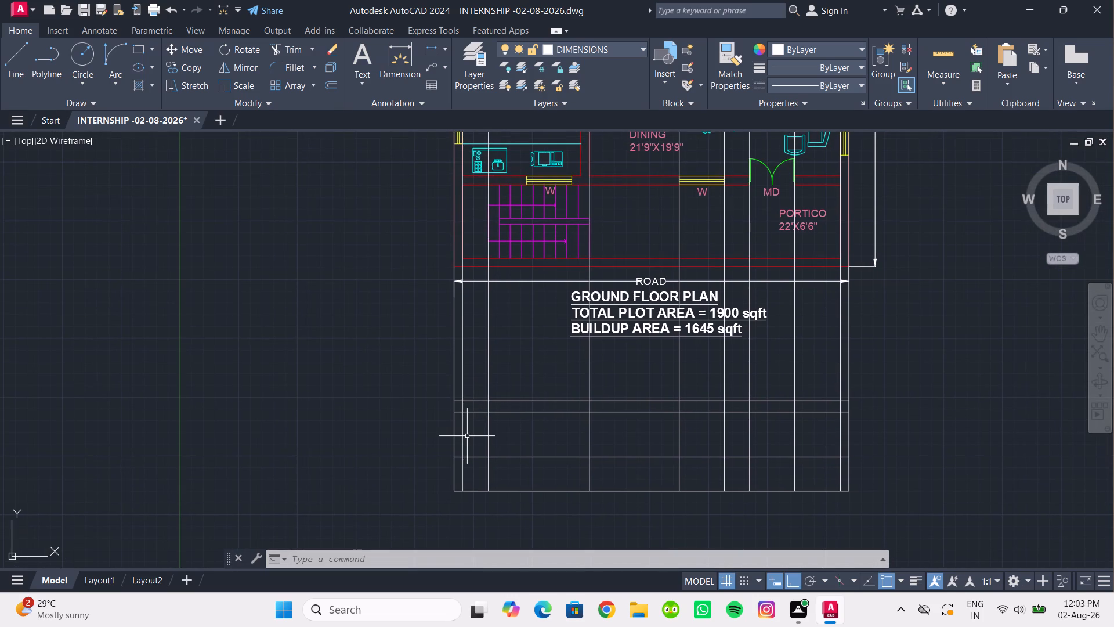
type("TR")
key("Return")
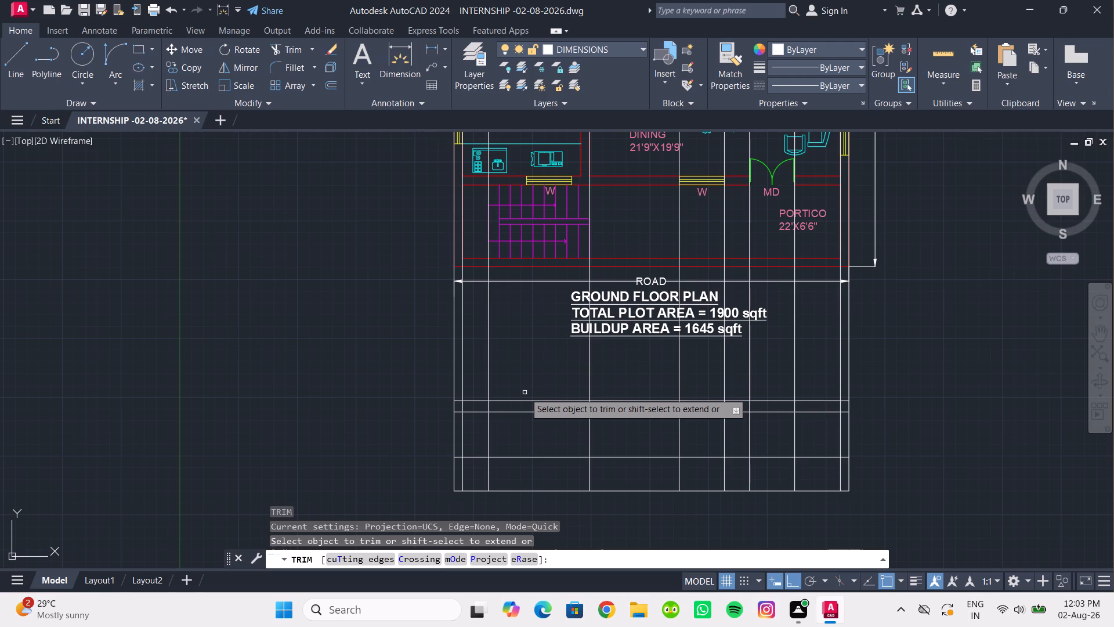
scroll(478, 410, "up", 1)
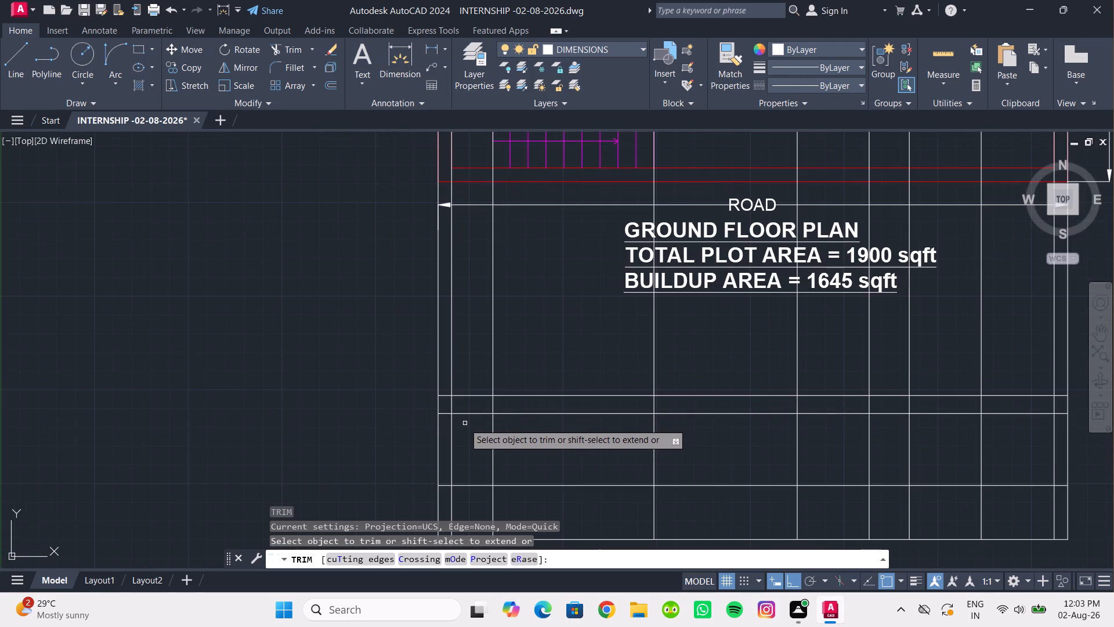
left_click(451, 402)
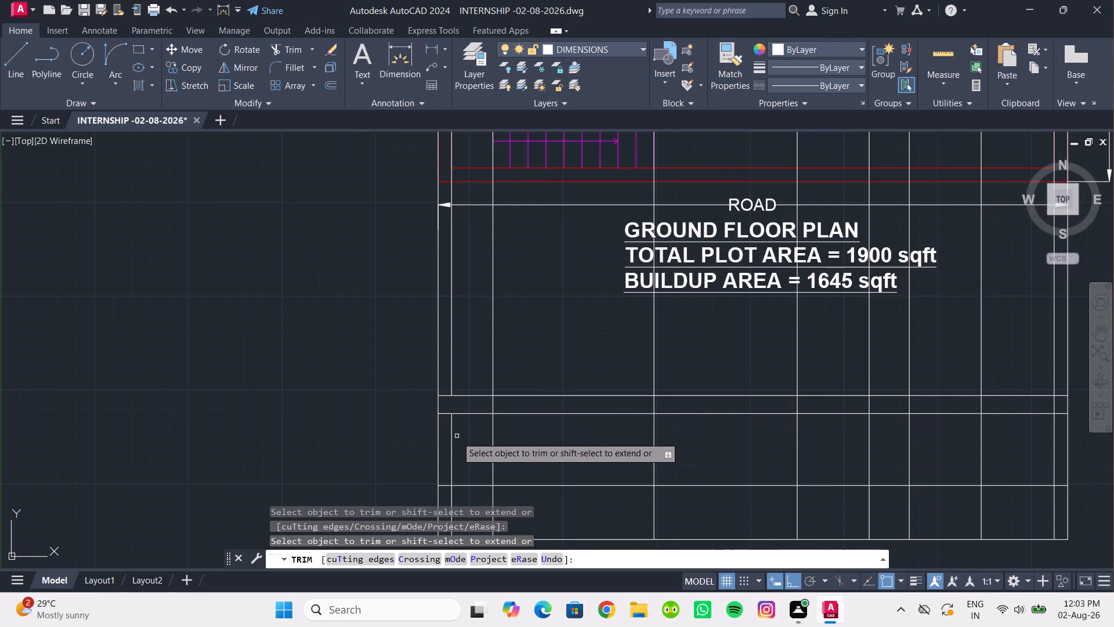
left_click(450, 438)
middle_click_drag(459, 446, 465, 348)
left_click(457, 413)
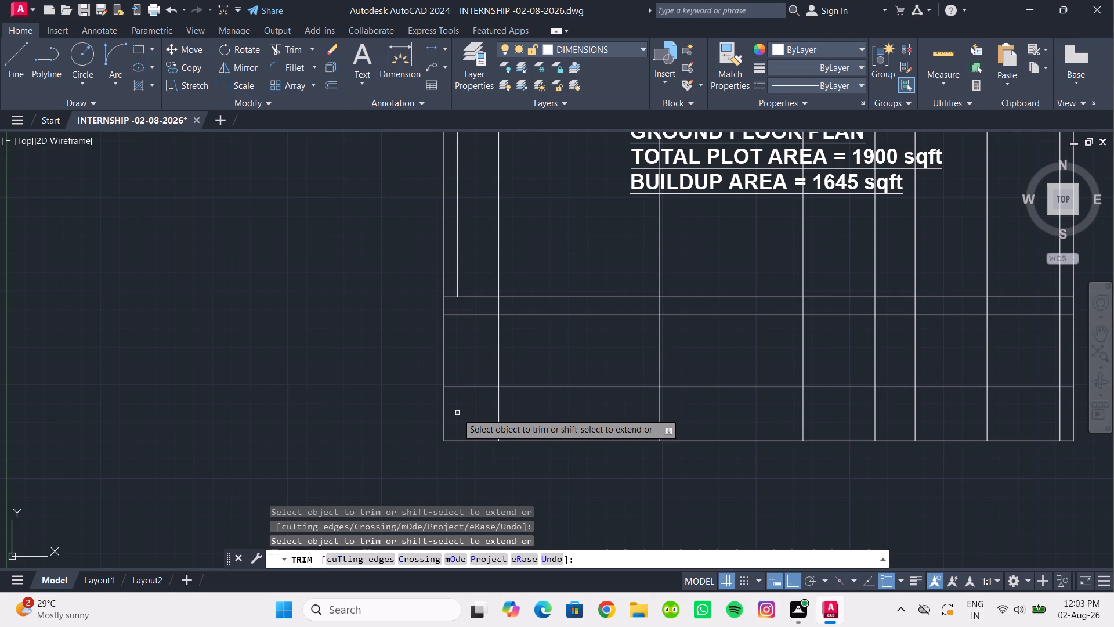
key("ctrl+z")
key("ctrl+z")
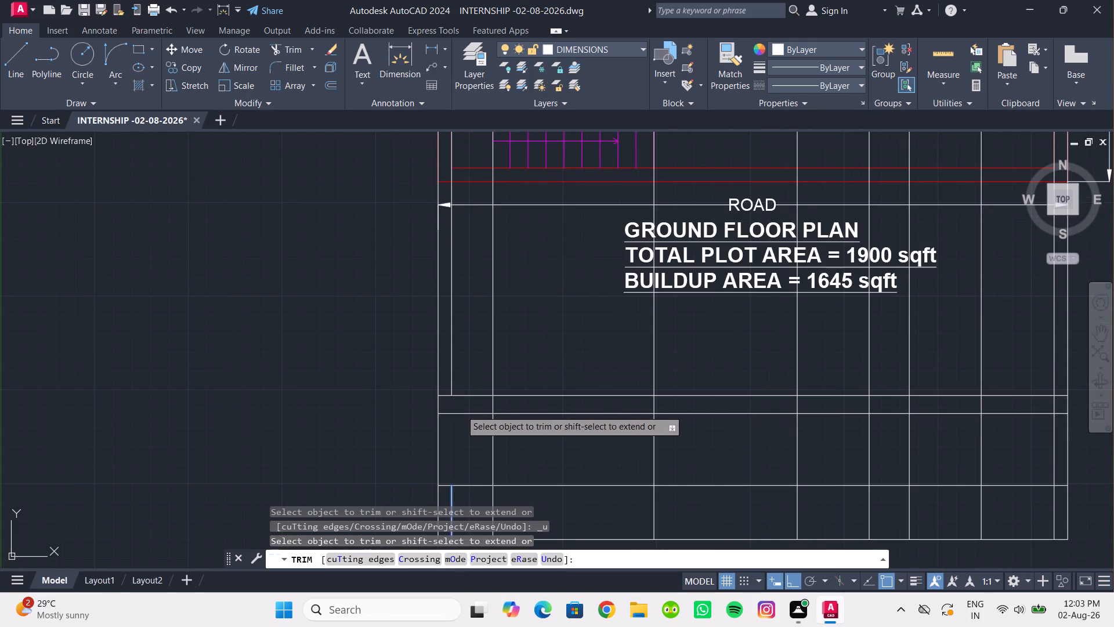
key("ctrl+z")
Trim the second-lowest horizontal construction line from the left outer-wall line to the hall window's left edge line.
middle_click_drag(463, 416, 445, 356)
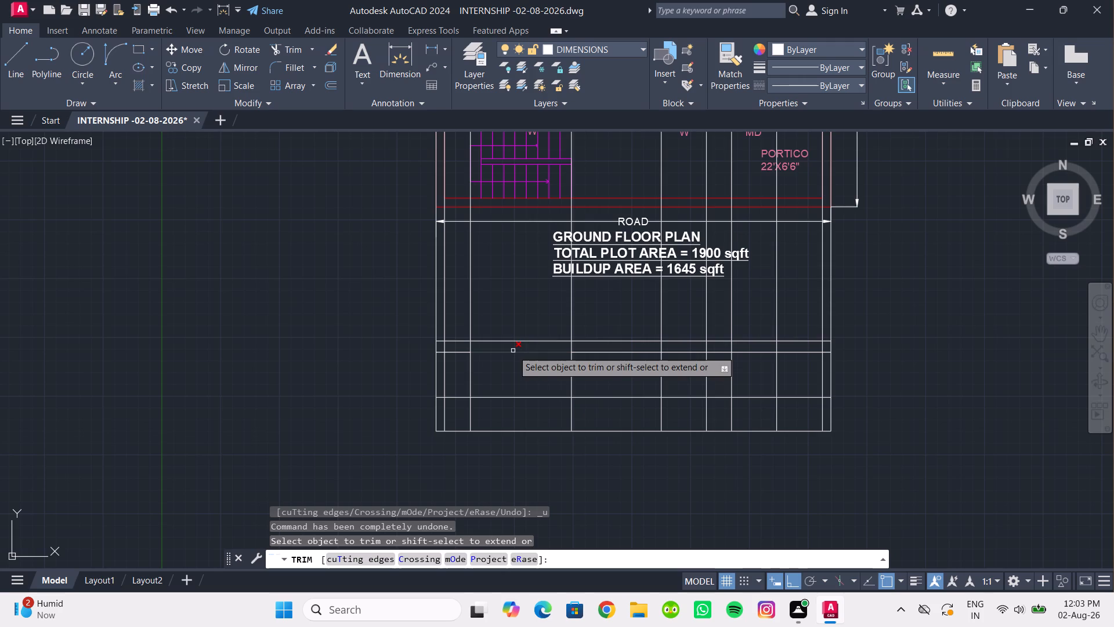
left_click(506, 398)
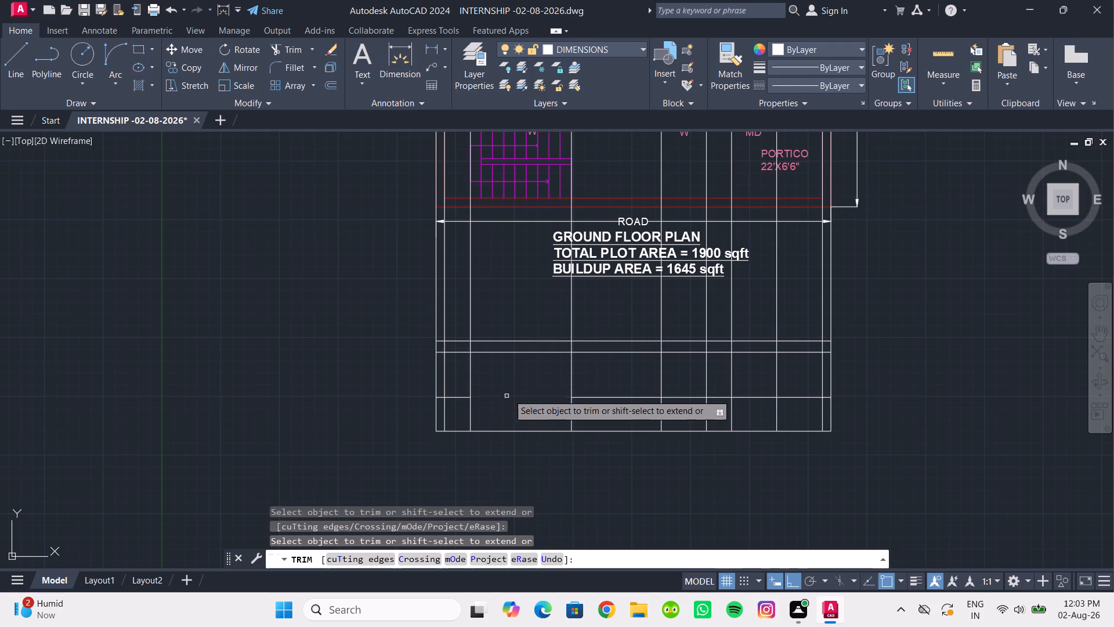
middle_click_drag(519, 384, 472, 399)
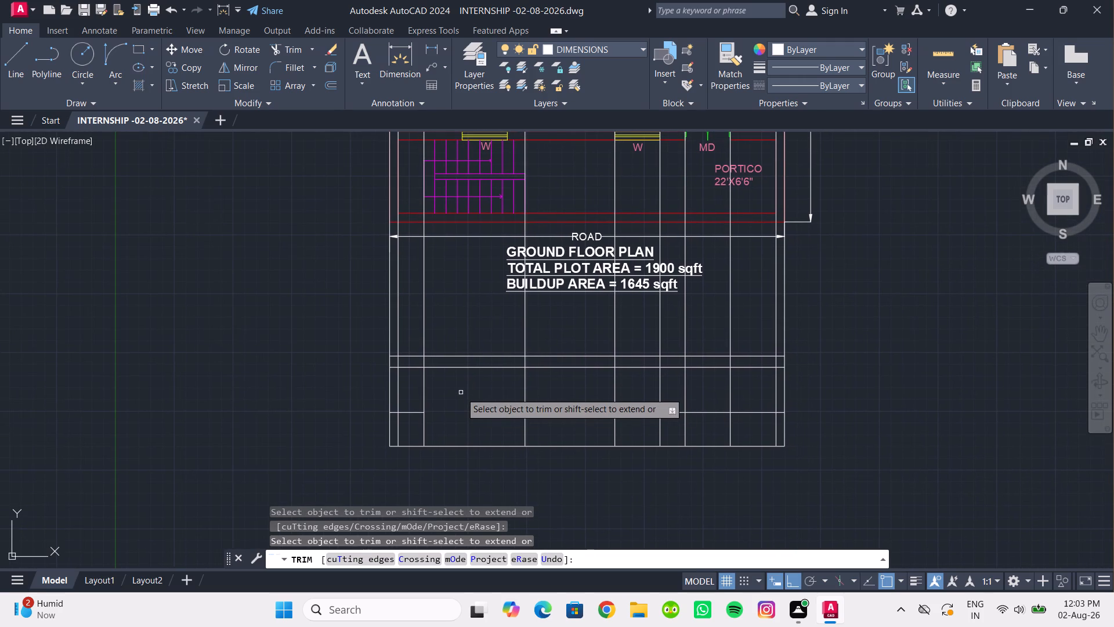
left_click(417, 413)
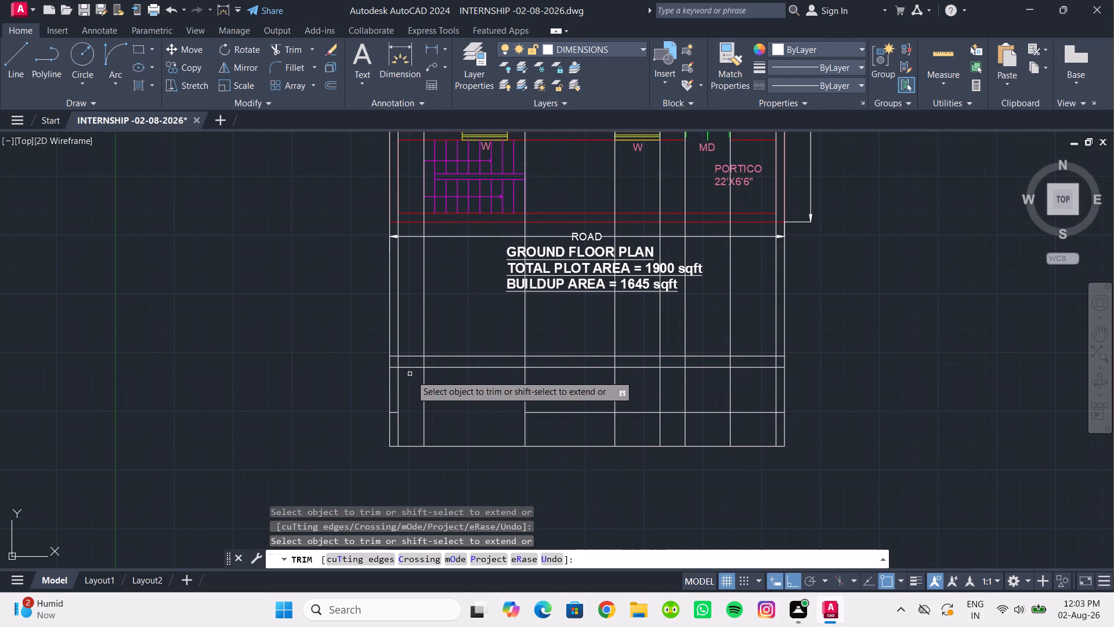
middle_click(459, 402)
scroll(400, 413, "up", 2)
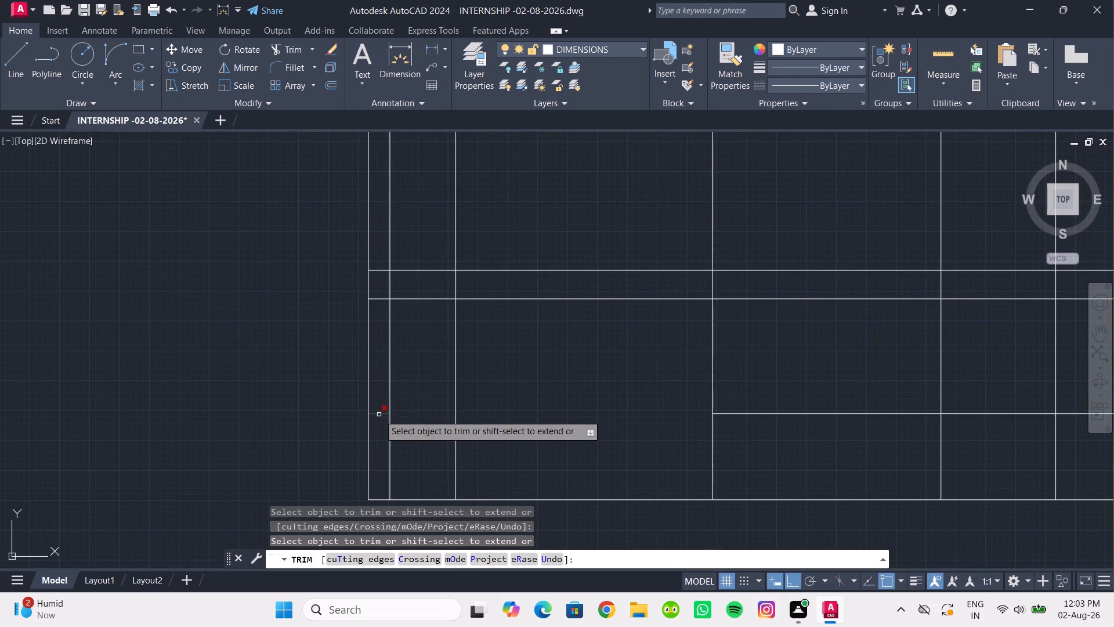
left_click(379, 415)
scroll(417, 416, "down", 1)
middle_click_drag(417, 416, 365, 410)
scroll(464, 413, "down", 2)
middle_click_drag(464, 413, 422, 418)
middle_click_drag(433, 415, 417, 419)
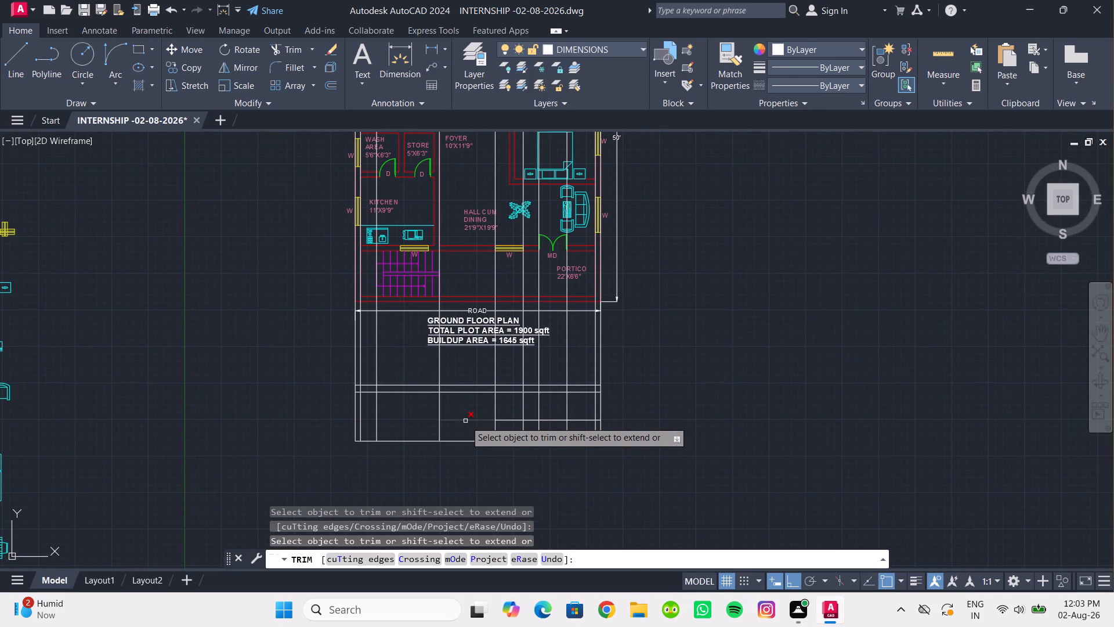
left_click(465, 421)
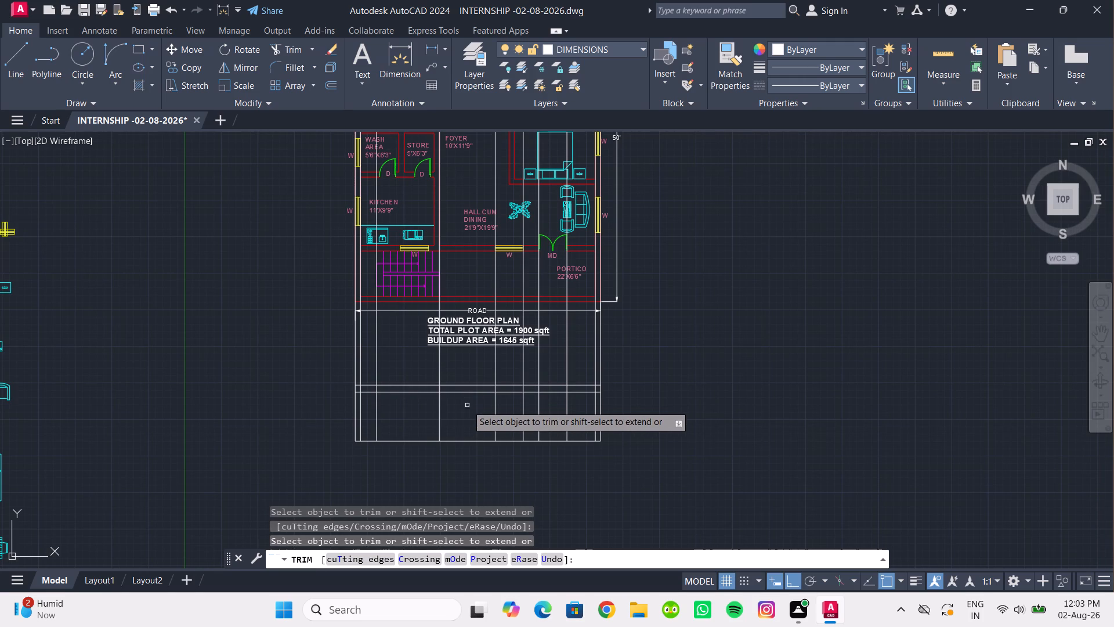
Trim both hall window edge lines below the second-lowest horizontal line, and that horizontal line between the window and the main door.
middle_click_drag(467, 405, 455, 383)
middle_click_drag(448, 395, 423, 389)
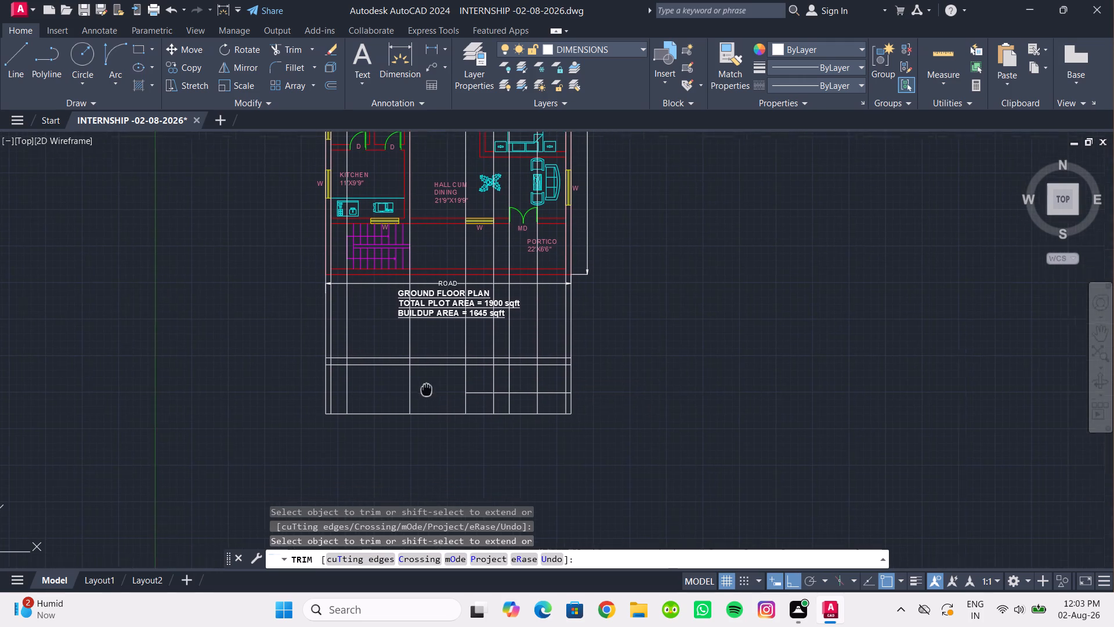
middle_click_drag(423, 389, 415, 388)
middle_click_drag(421, 385, 394, 396)
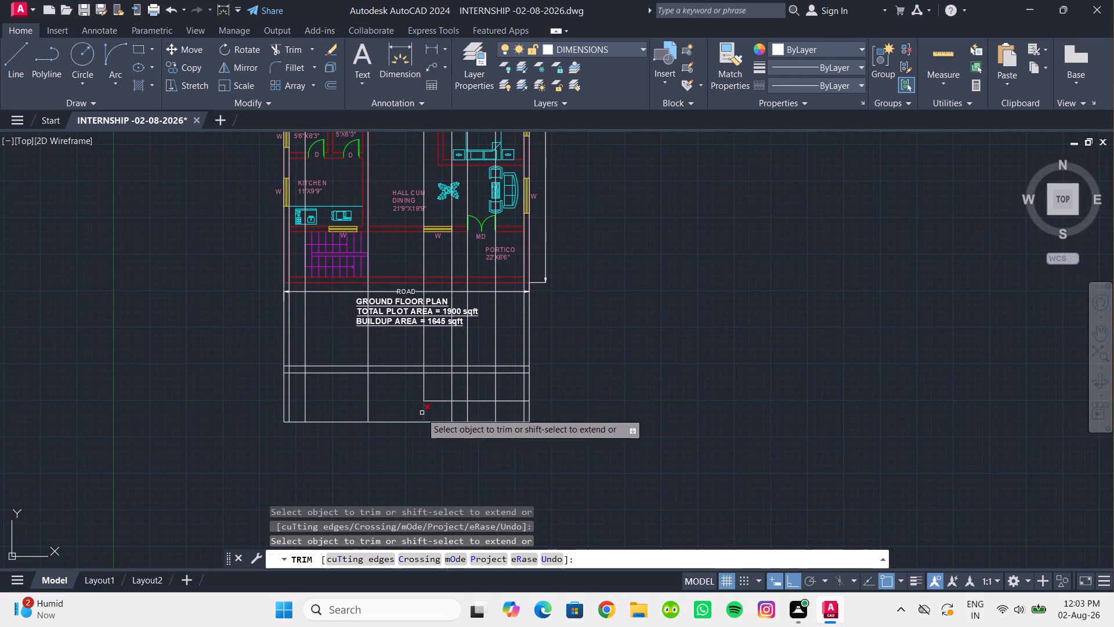
left_click_drag(419, 413, 456, 413)
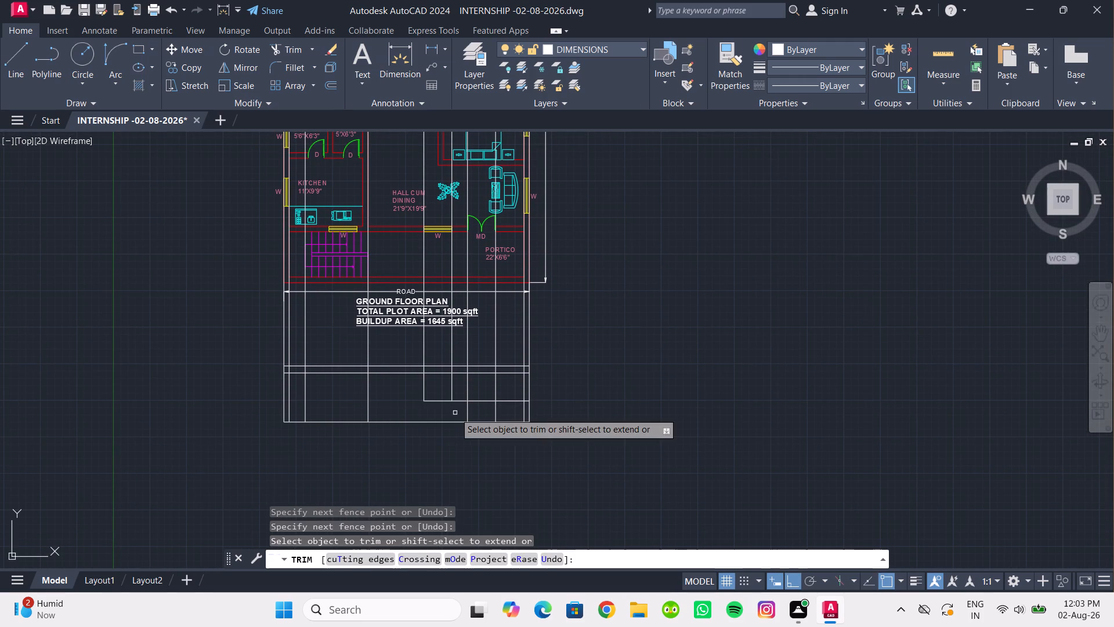
middle_click_drag(455, 413, 455, 421)
scroll(455, 421, "up", 1)
left_click_drag(458, 413, 461, 376)
Trim the rest of the second-lowest horizontal line, from the main door's left edge line to the right outer-wall line.
middle_click_drag(459, 373, 464, 395)
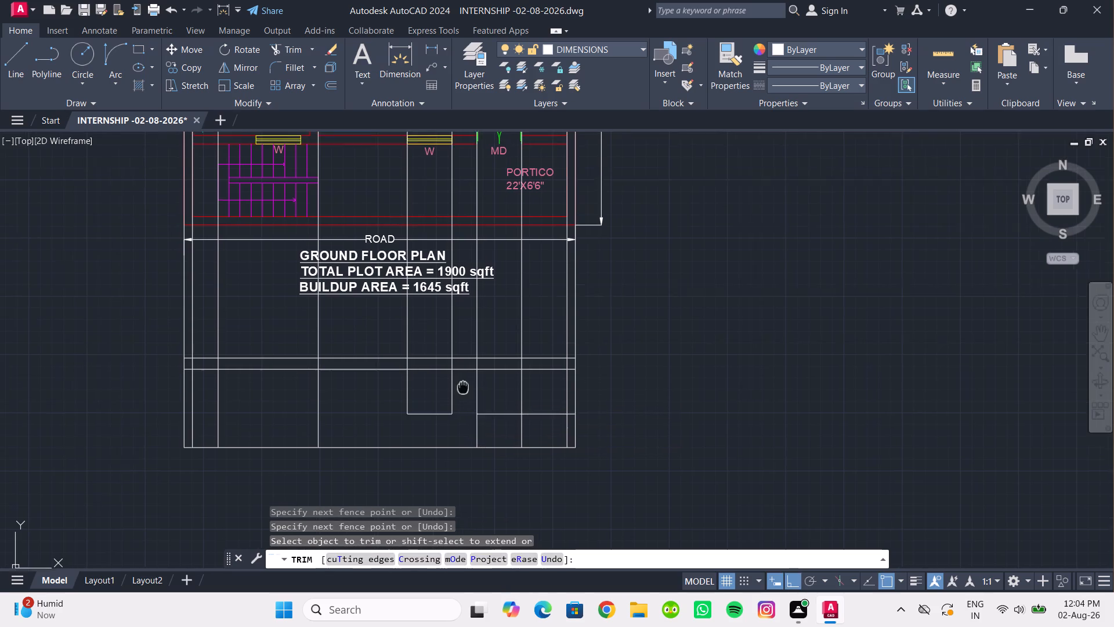
middle_click_drag(464, 395, 471, 415)
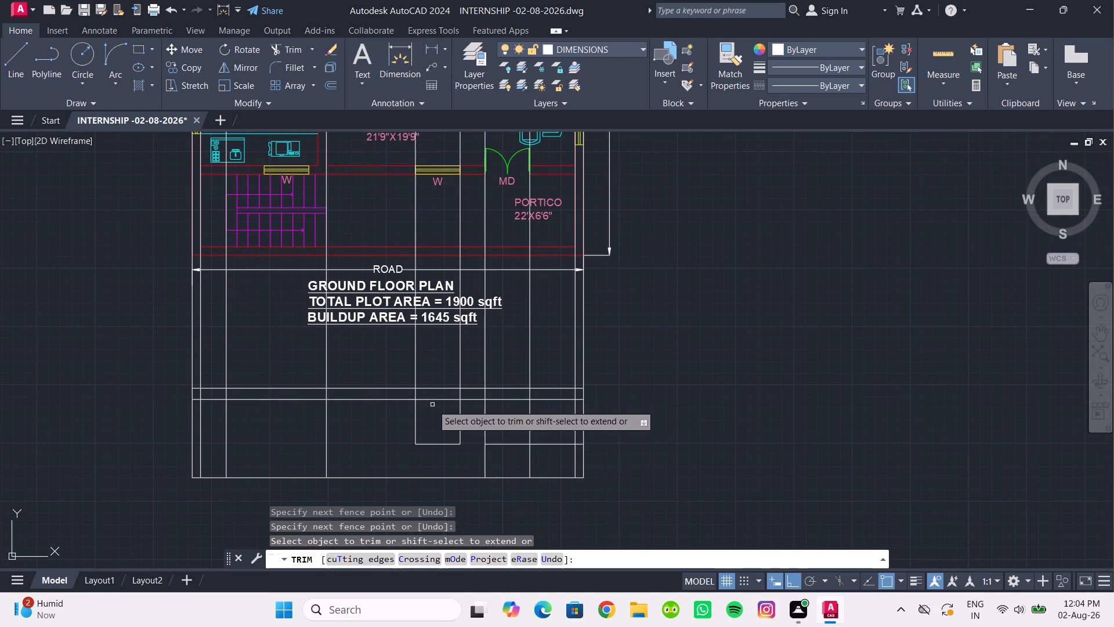
middle_click_drag(457, 394, 450, 365)
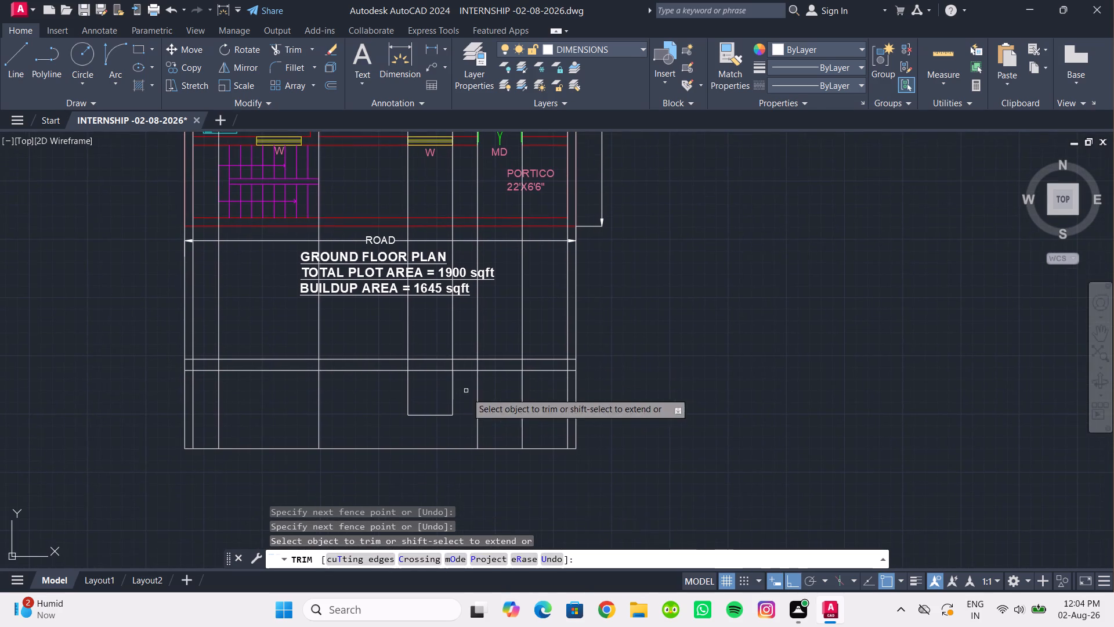
left_click(497, 417)
middle_click_drag(503, 408, 469, 417)
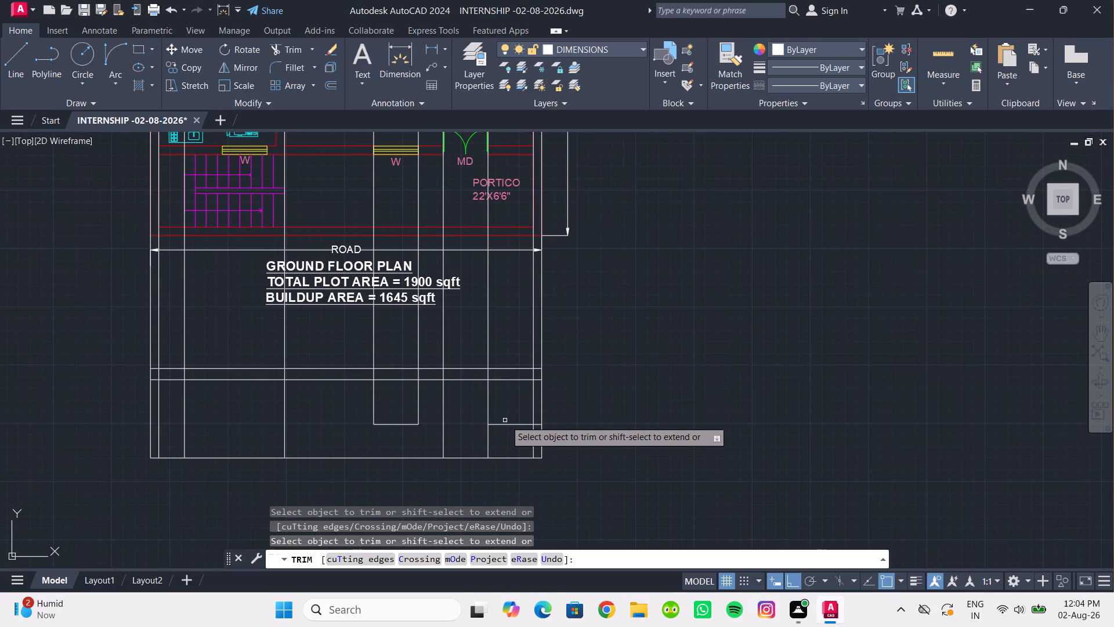
left_click(516, 425)
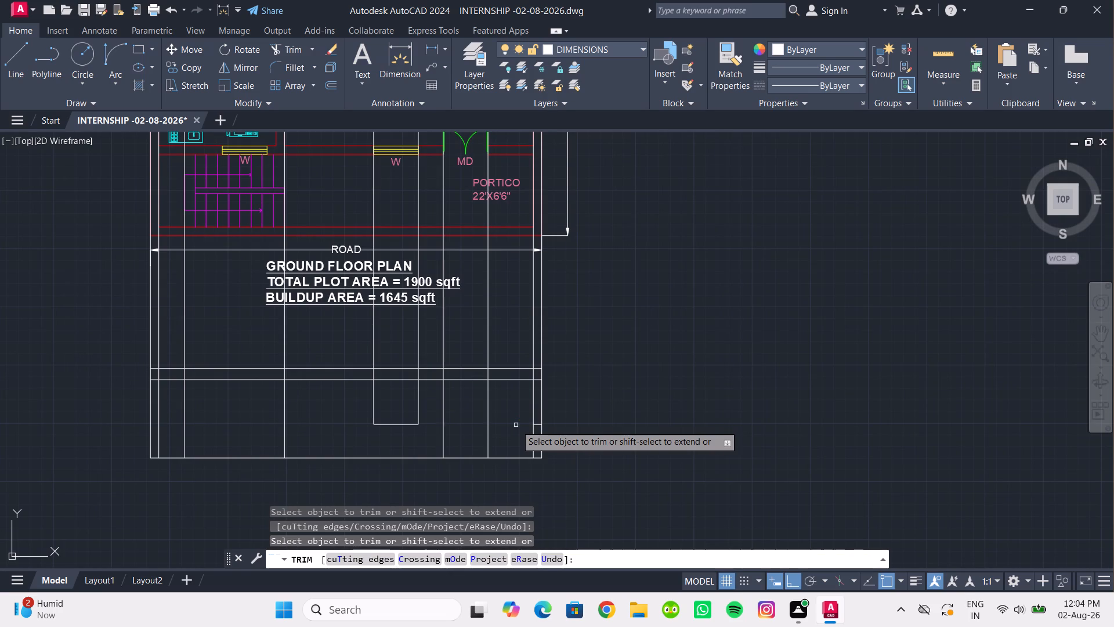
scroll(529, 426, "up", 2)
left_click(542, 423)
Start an Offset with a distance of 4' for the elevation's construction lines.
scroll(491, 415, "down", 2)
middle_click_drag(491, 415, 495, 416)
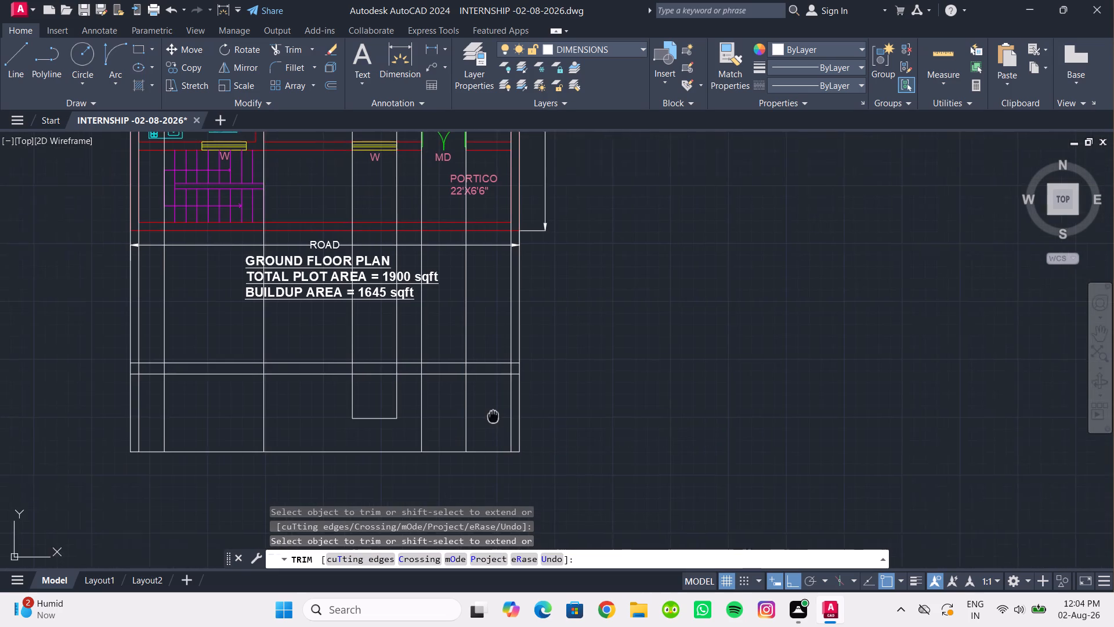
middle_click_drag(495, 416, 529, 421)
middle_click_drag(523, 419, 530, 436)
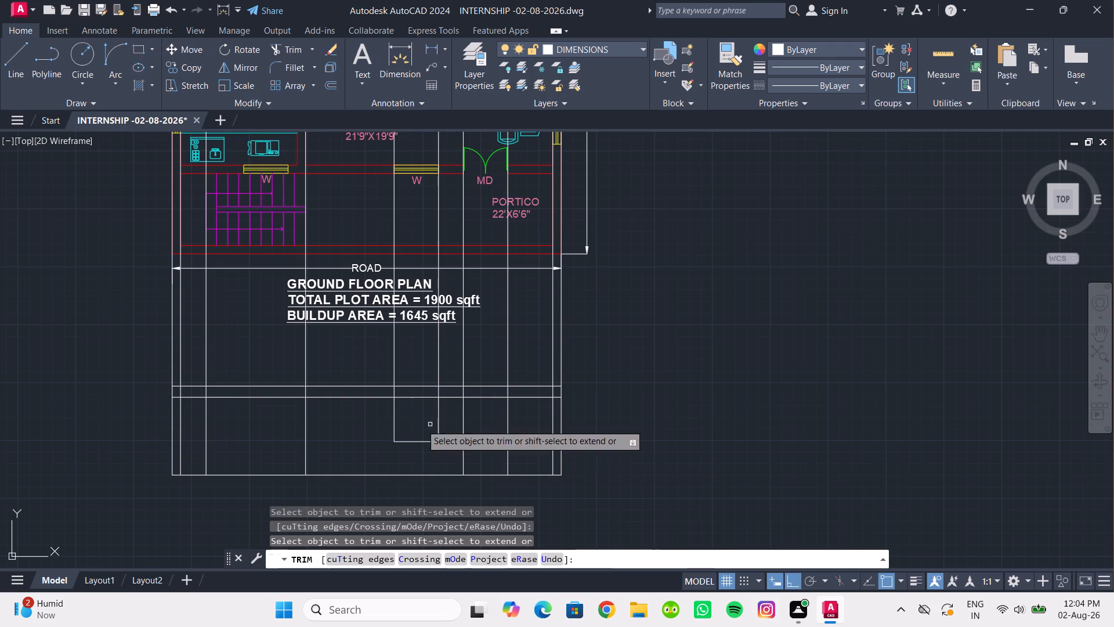
scroll(398, 445, "down", 1)
middle_click_drag(398, 445, 415, 450)
scroll(397, 451, "up", 1)
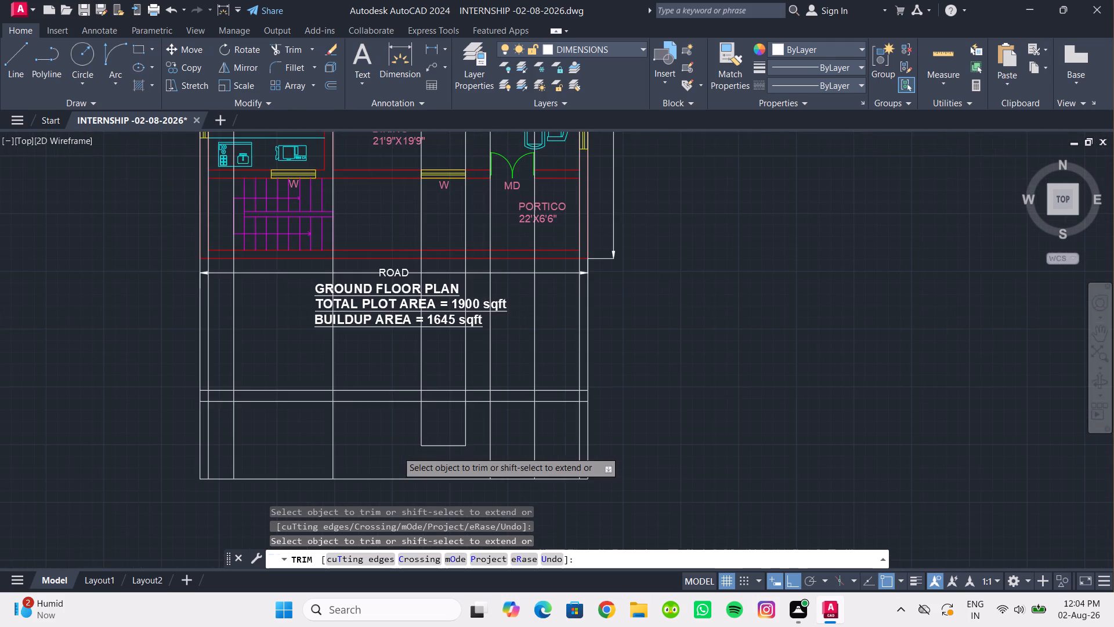
scroll(397, 451, "up", 1)
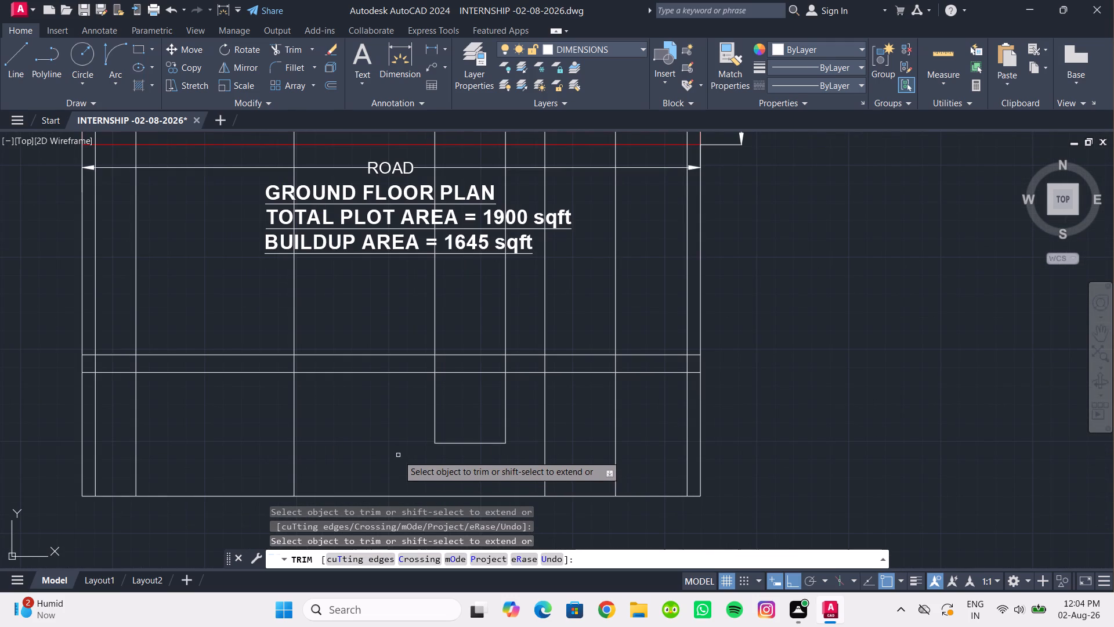
left_click(326, 91)
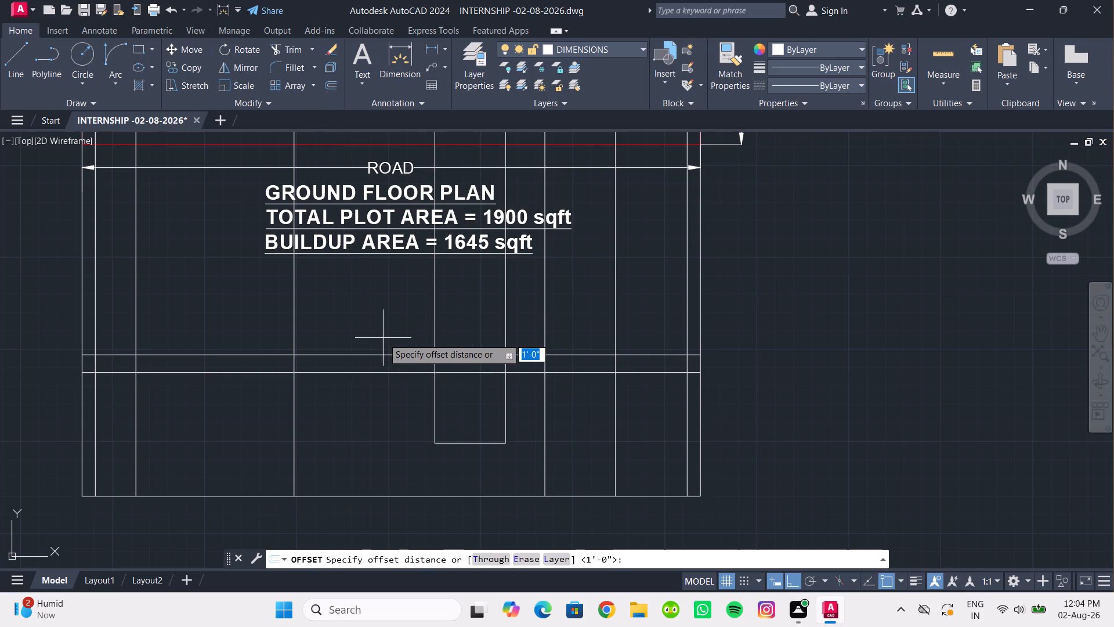
type("4'")
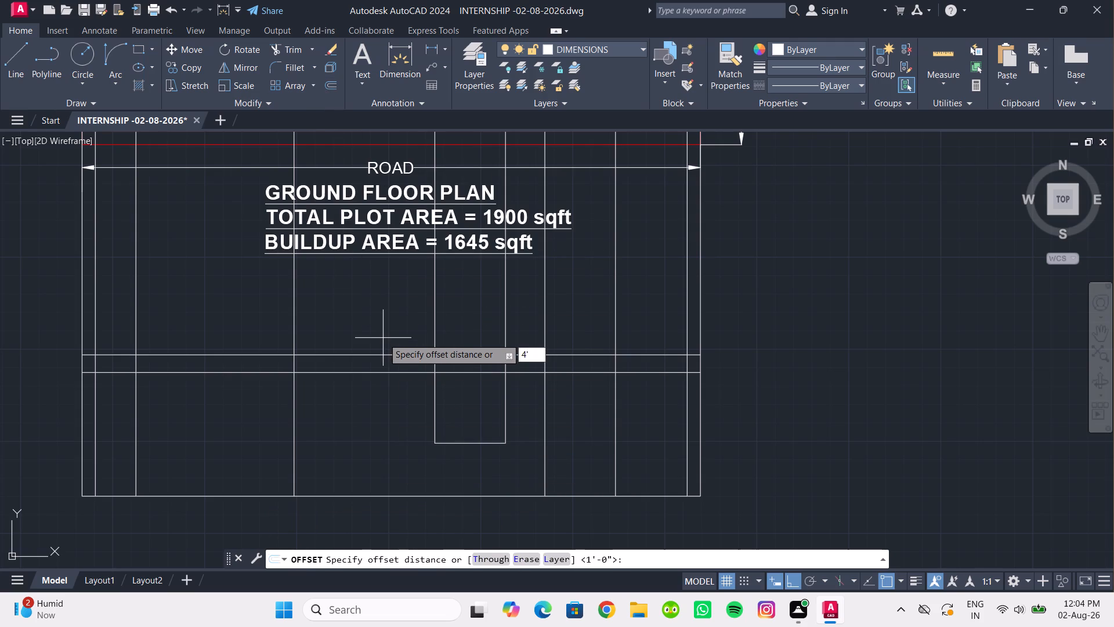
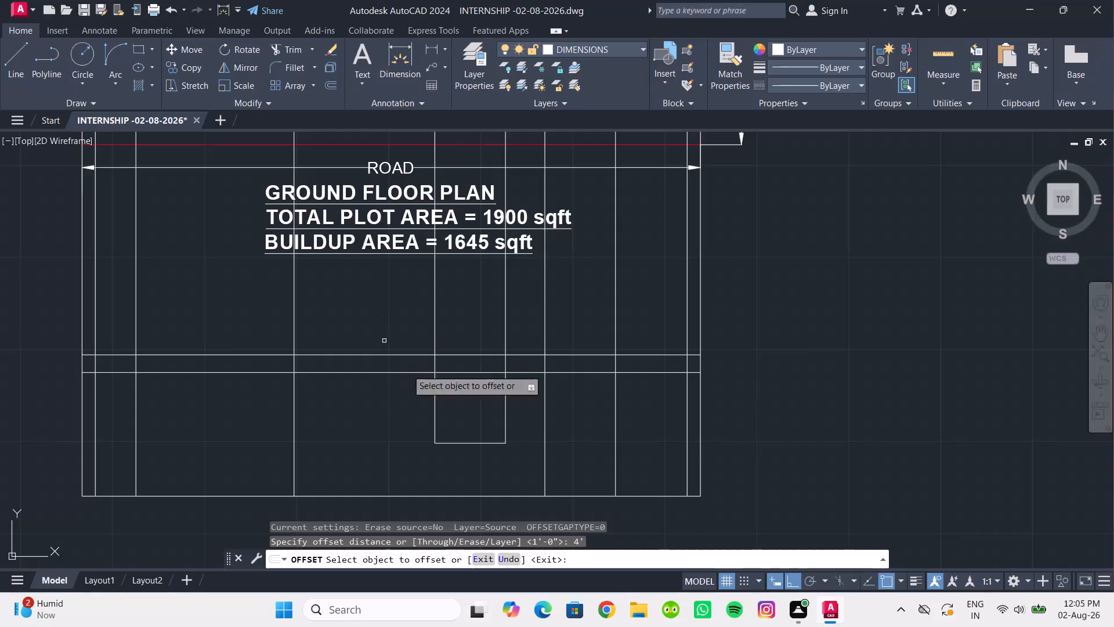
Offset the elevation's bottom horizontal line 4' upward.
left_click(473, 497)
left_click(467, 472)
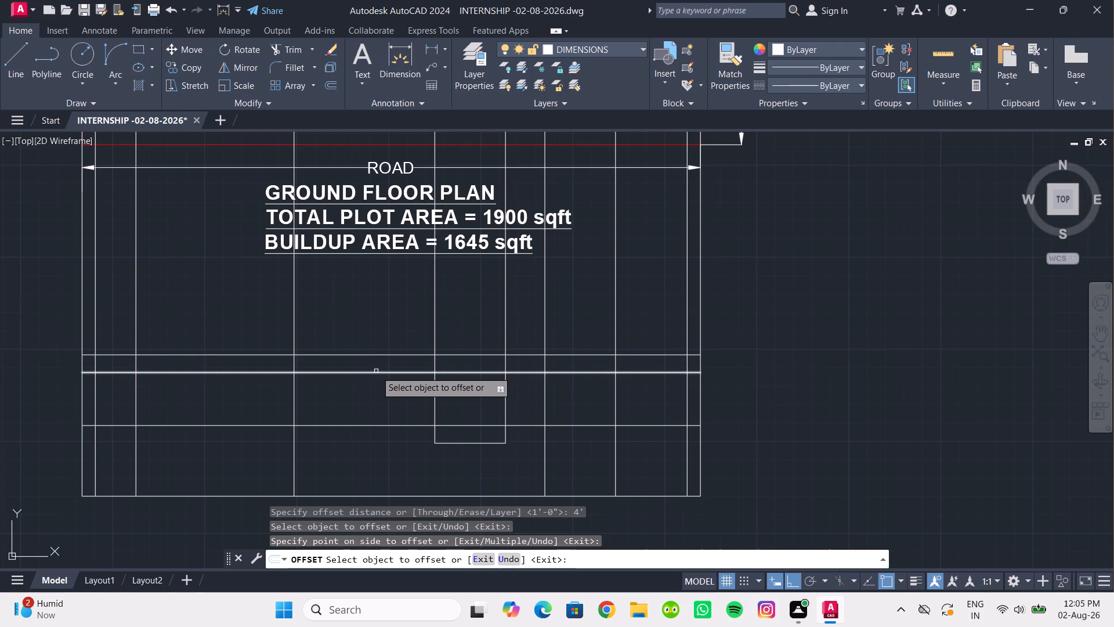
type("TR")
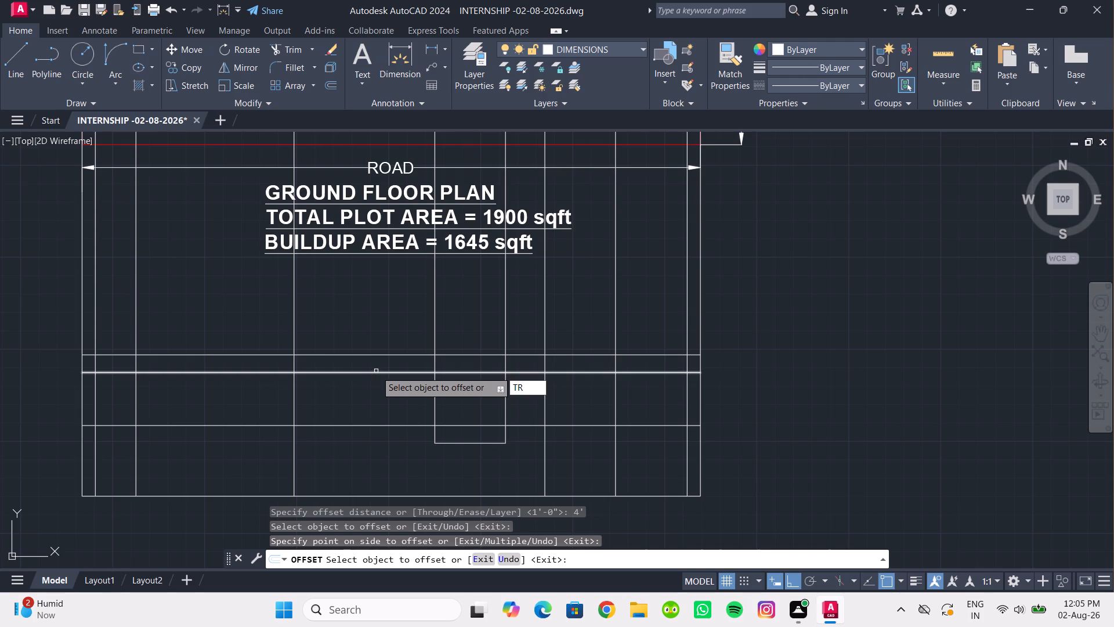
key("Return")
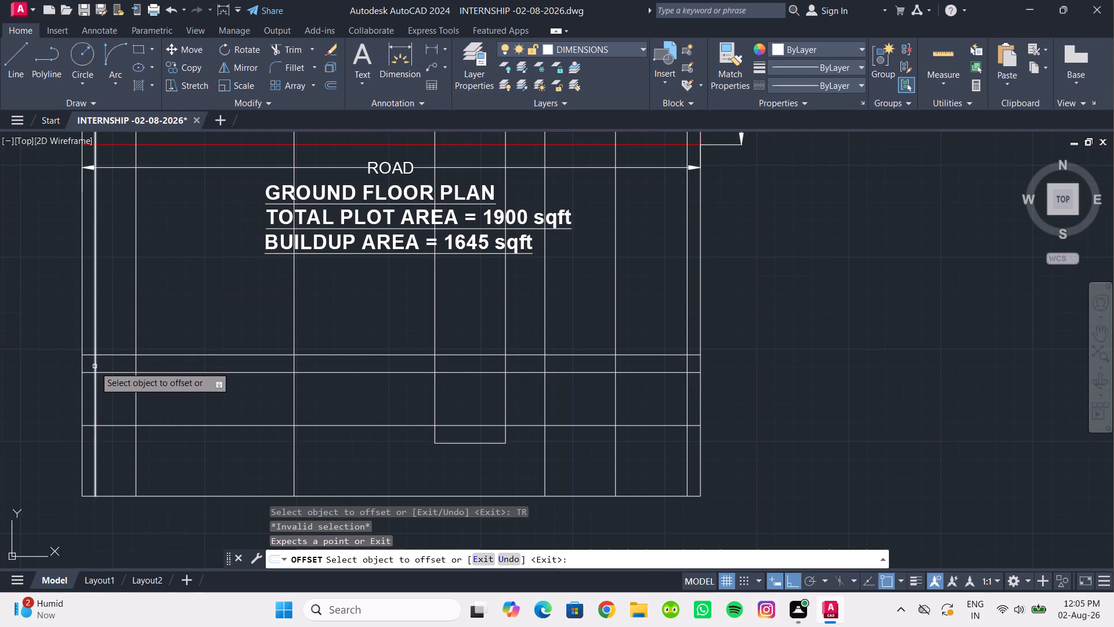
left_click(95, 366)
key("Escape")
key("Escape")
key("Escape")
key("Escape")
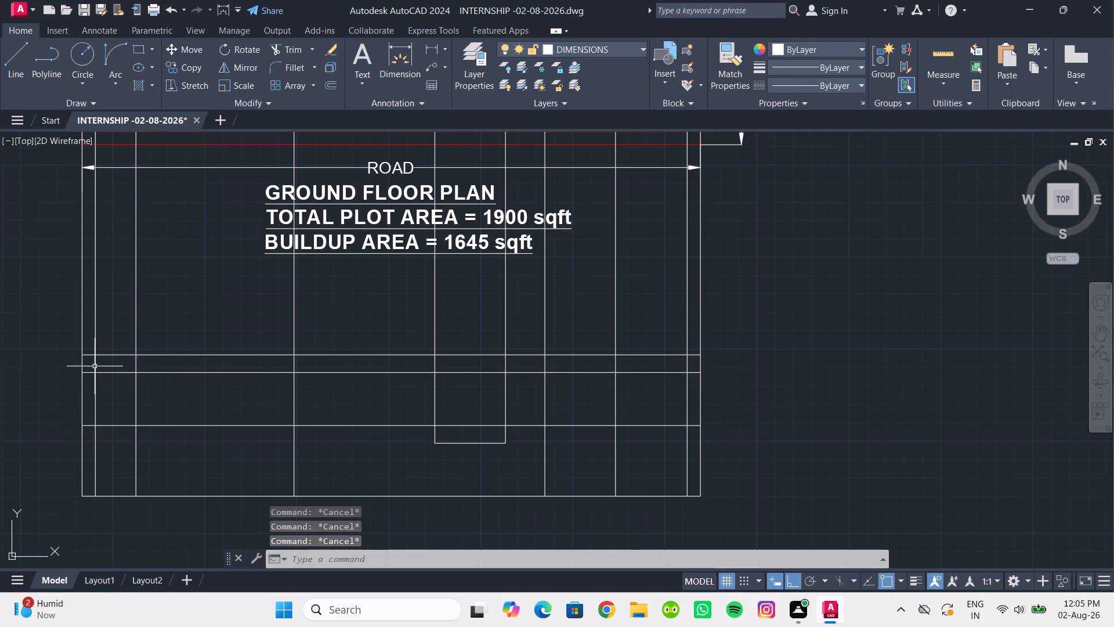
Trim all the inner vertical construction lines between the elevation's two upper horizontal lines in one fence pass.
type("TR")
key("Return")
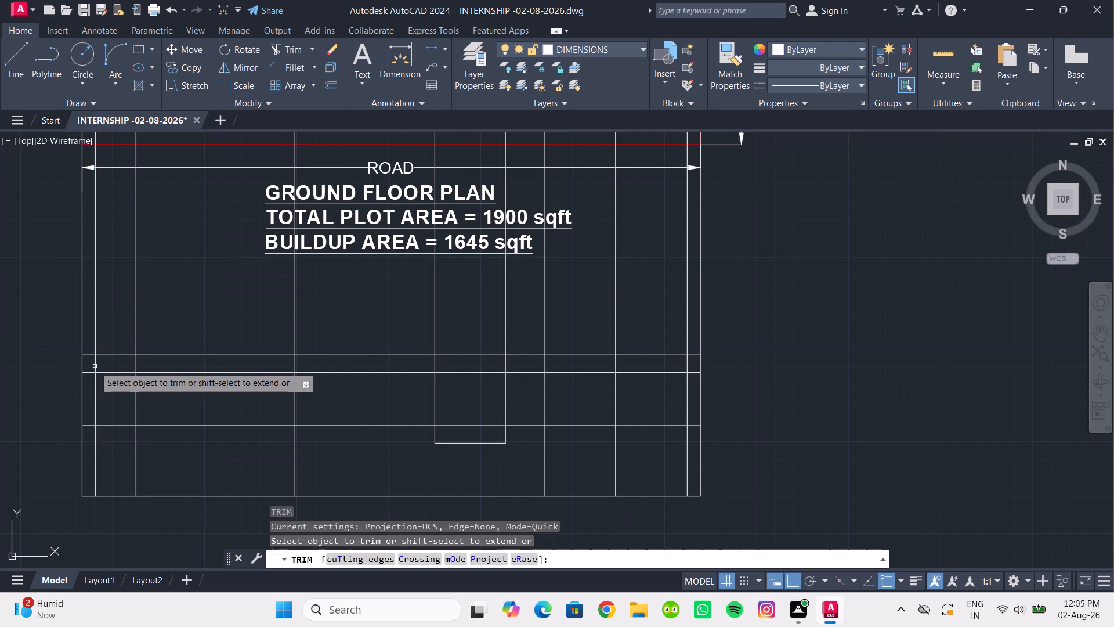
scroll(157, 391, "down", 2)
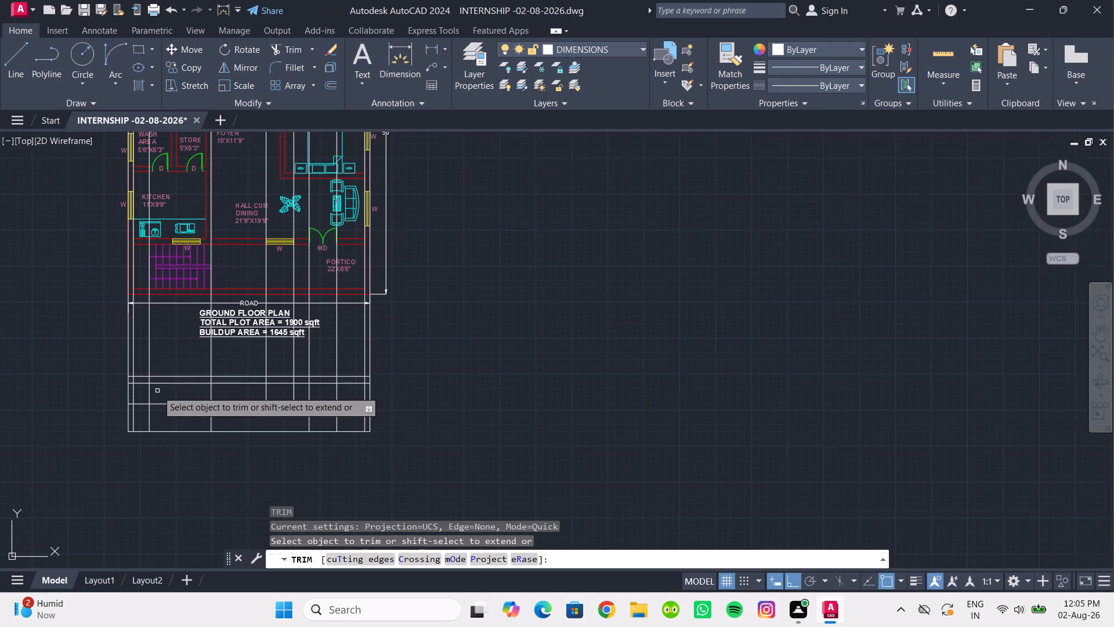
middle_click_drag(157, 391, 162, 413)
scroll(162, 413, "up", 2)
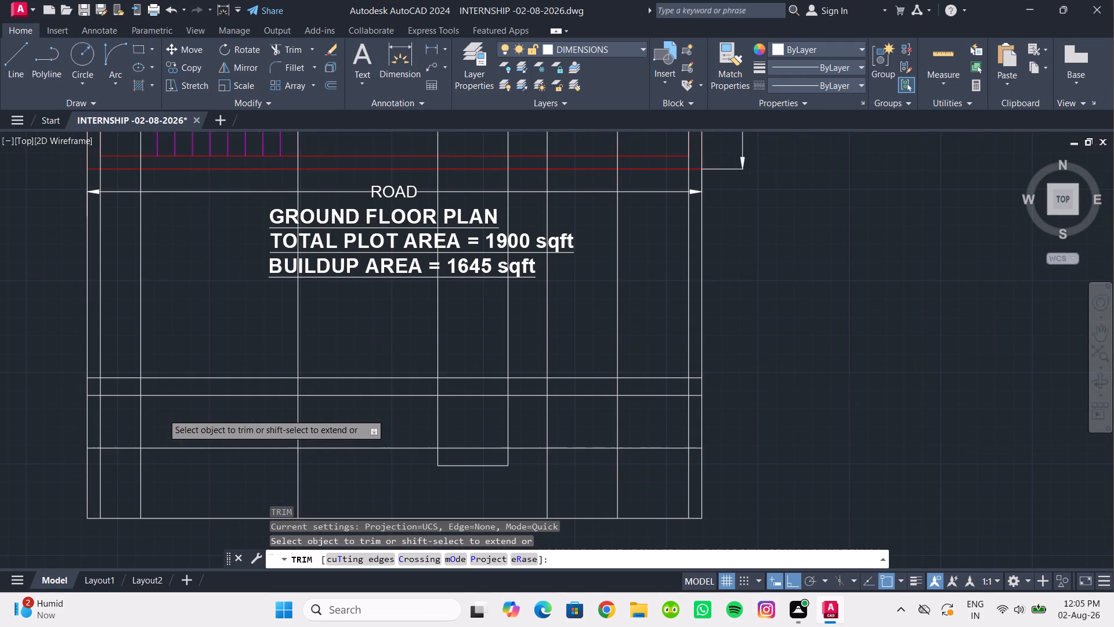
middle_click_drag(162, 413, 142, 400)
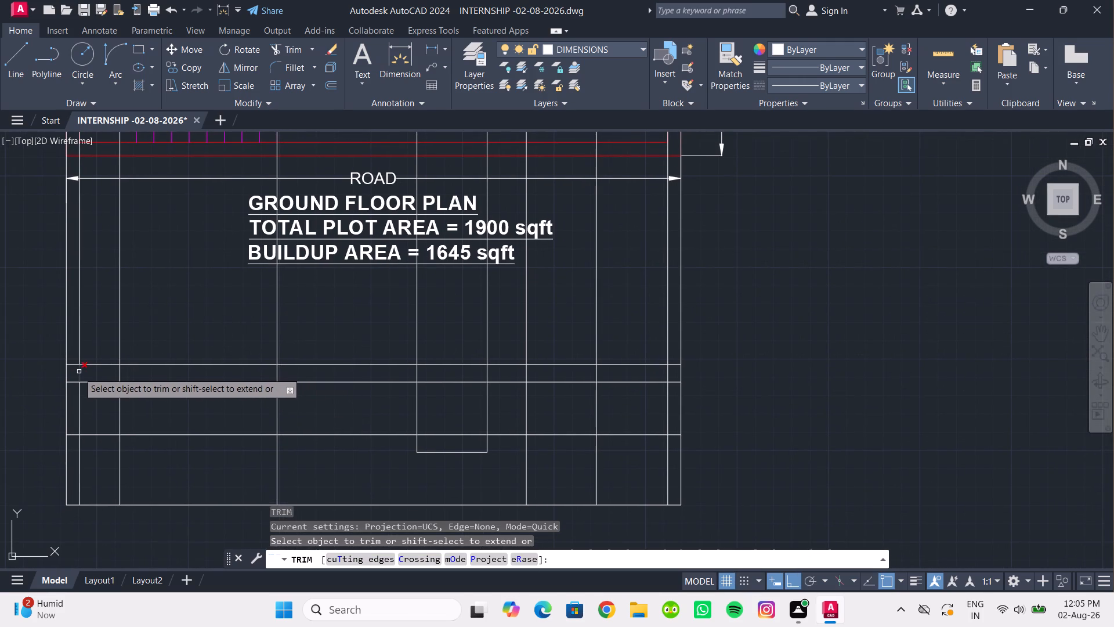
left_click(75, 373)
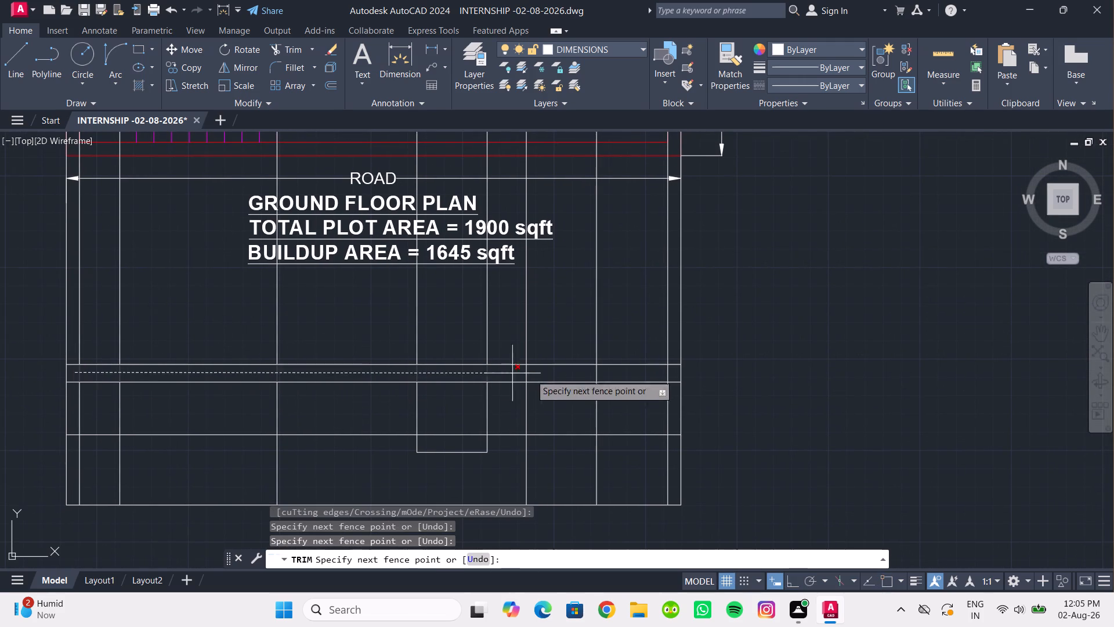
left_click(675, 372)
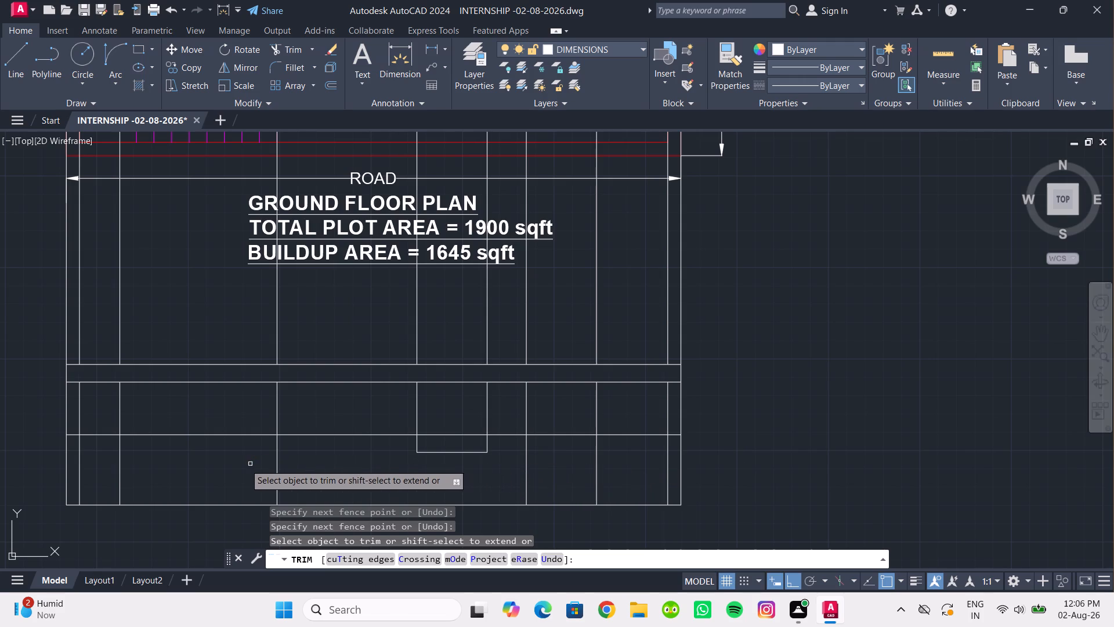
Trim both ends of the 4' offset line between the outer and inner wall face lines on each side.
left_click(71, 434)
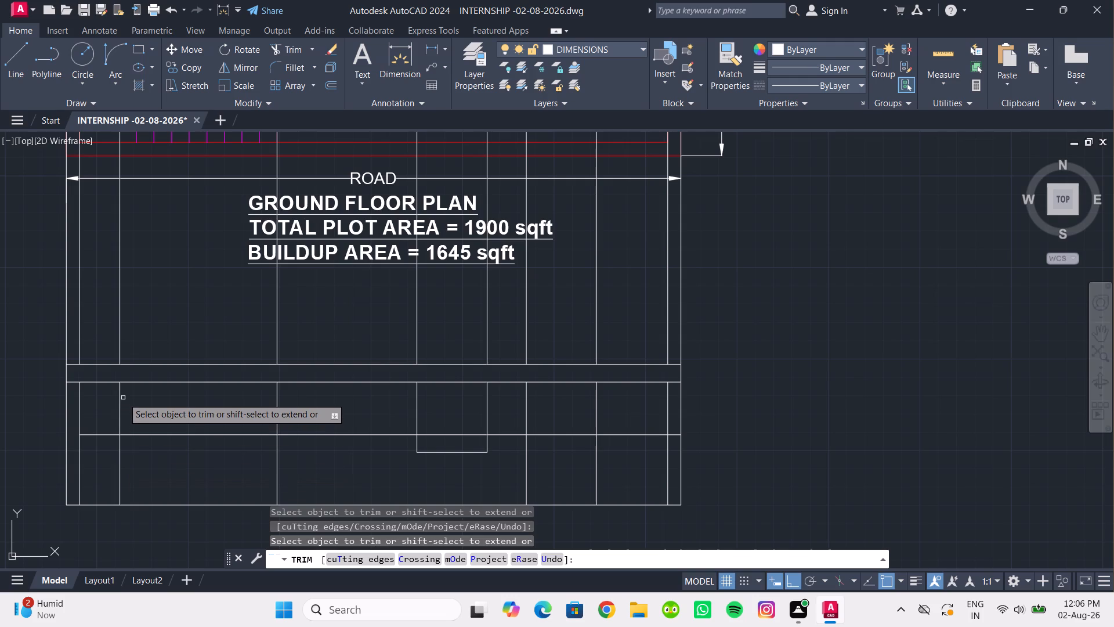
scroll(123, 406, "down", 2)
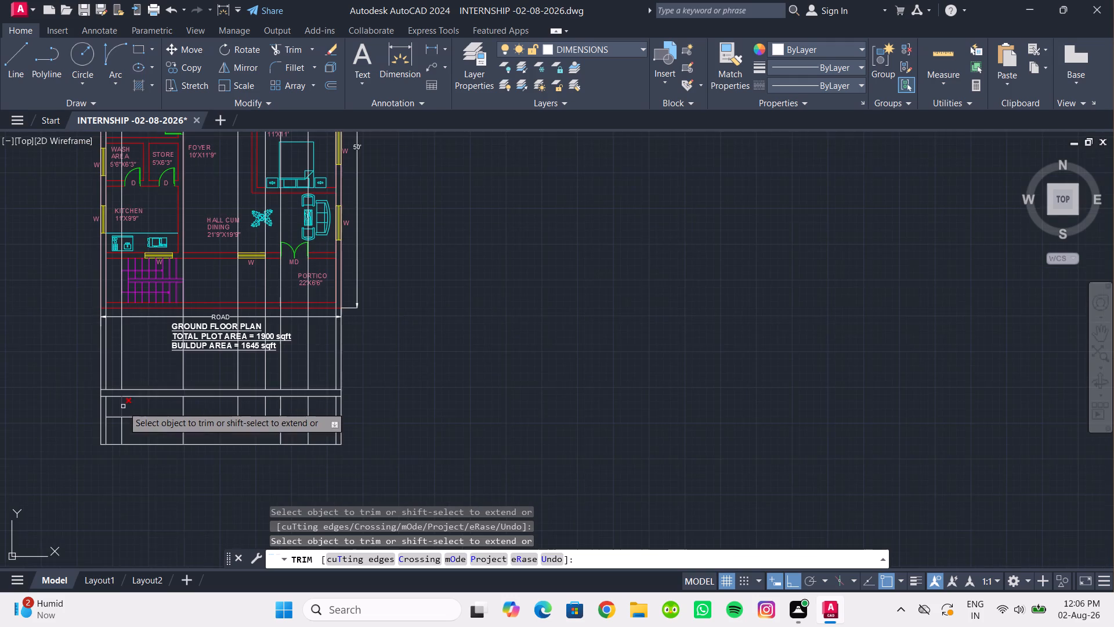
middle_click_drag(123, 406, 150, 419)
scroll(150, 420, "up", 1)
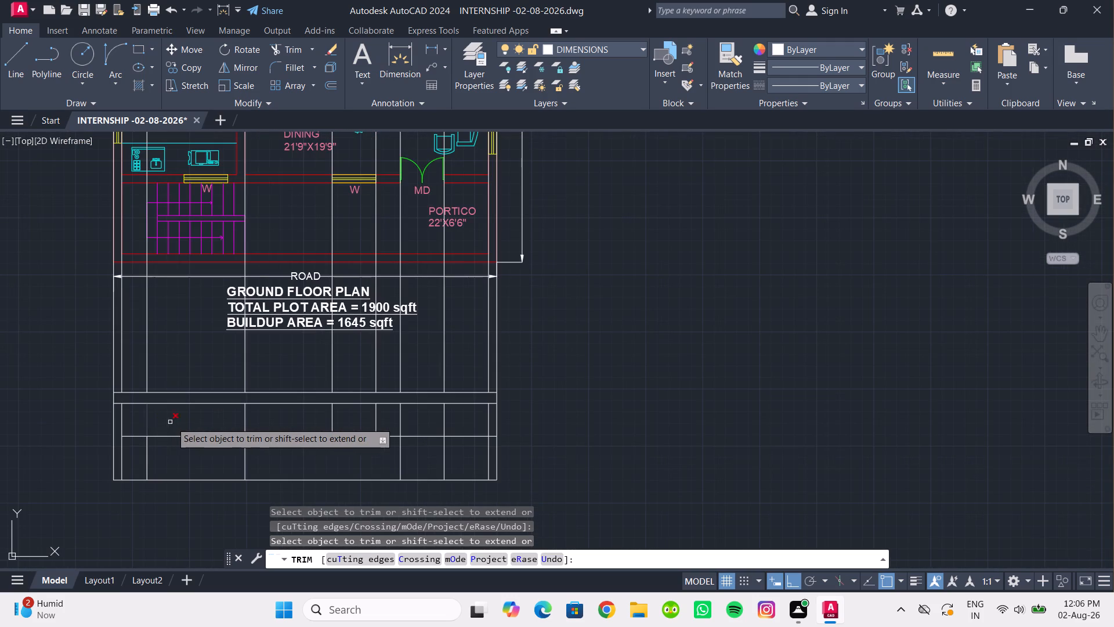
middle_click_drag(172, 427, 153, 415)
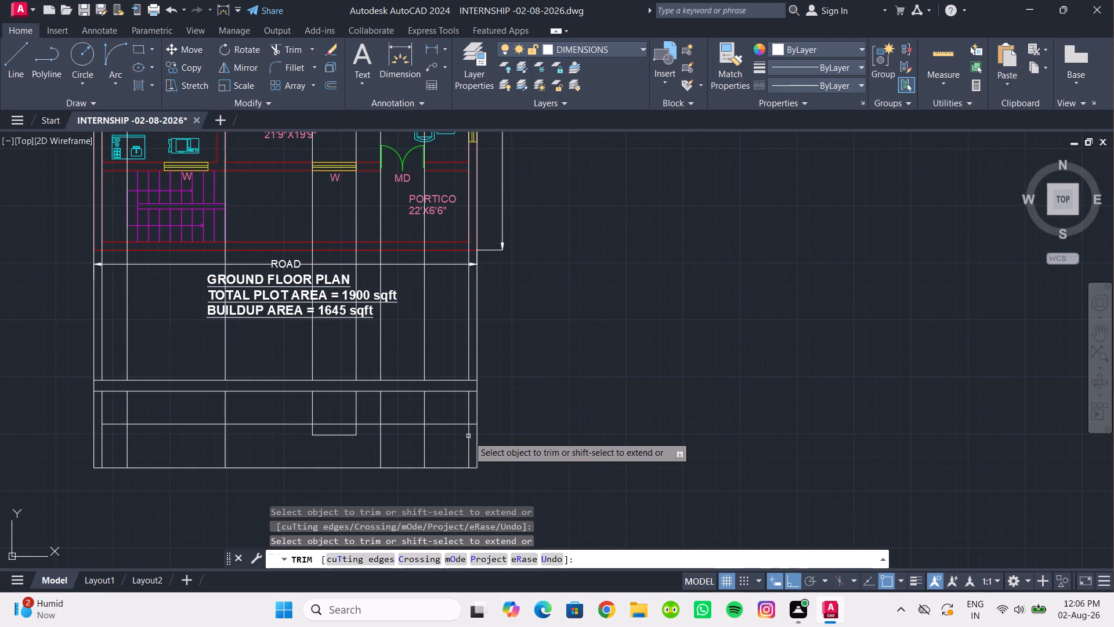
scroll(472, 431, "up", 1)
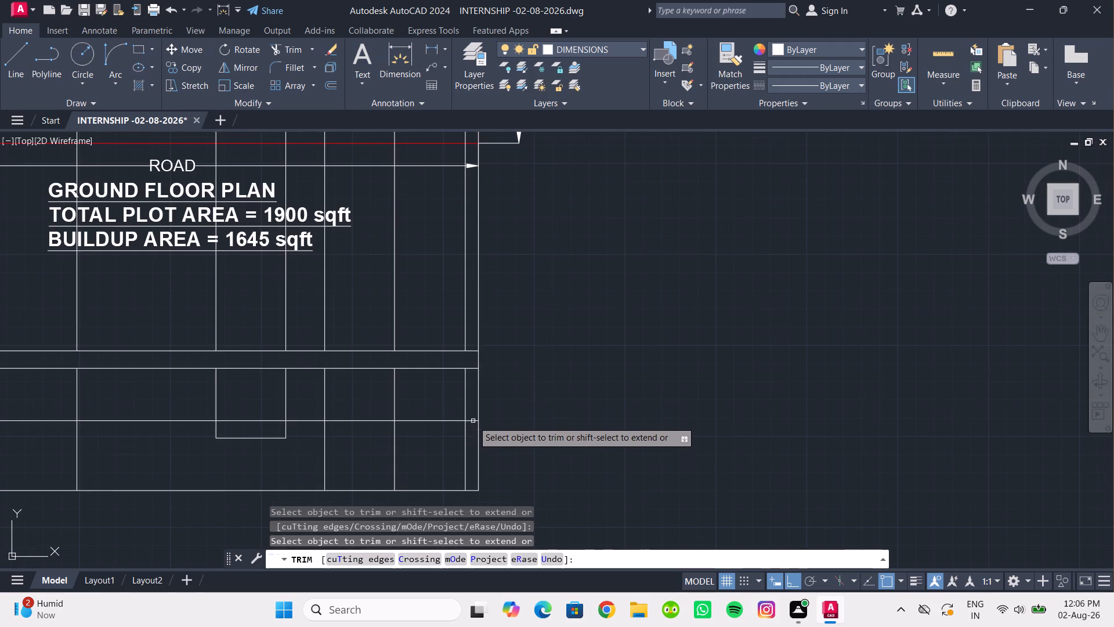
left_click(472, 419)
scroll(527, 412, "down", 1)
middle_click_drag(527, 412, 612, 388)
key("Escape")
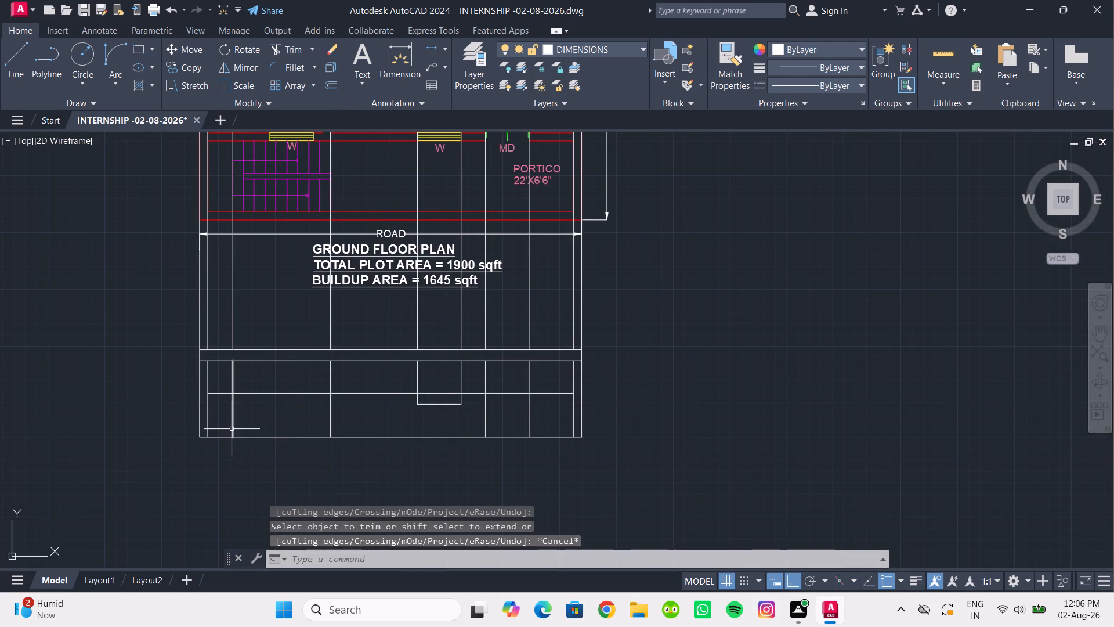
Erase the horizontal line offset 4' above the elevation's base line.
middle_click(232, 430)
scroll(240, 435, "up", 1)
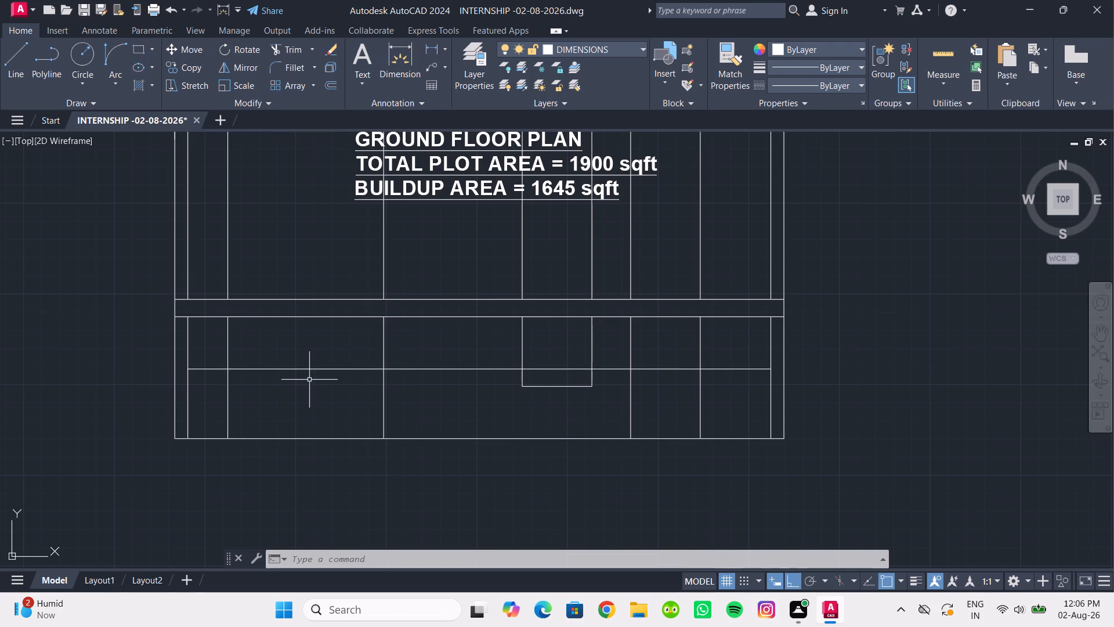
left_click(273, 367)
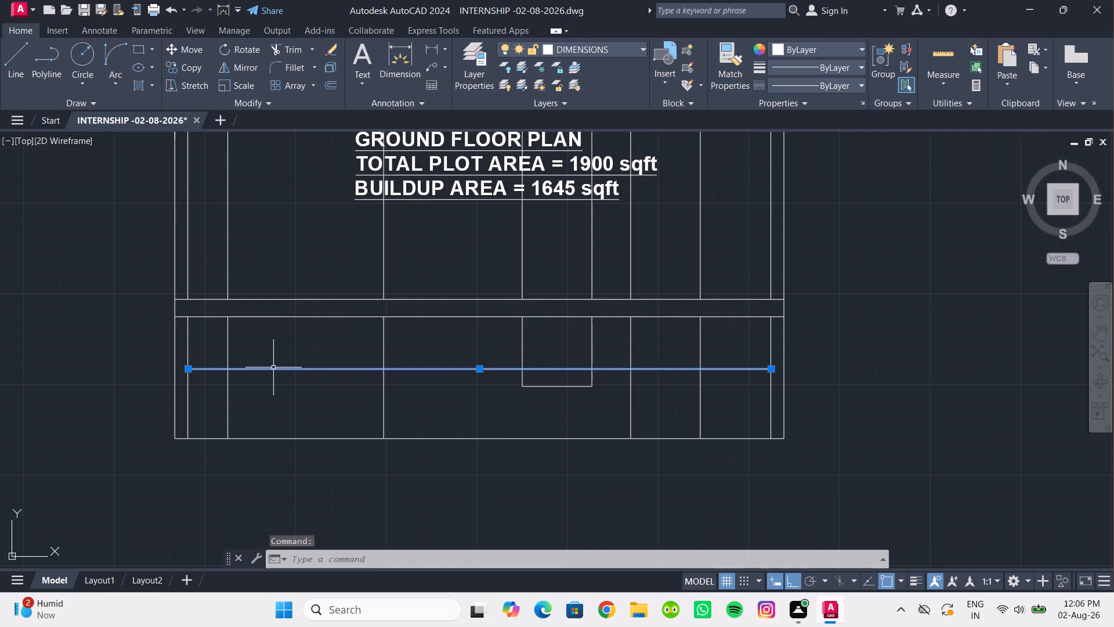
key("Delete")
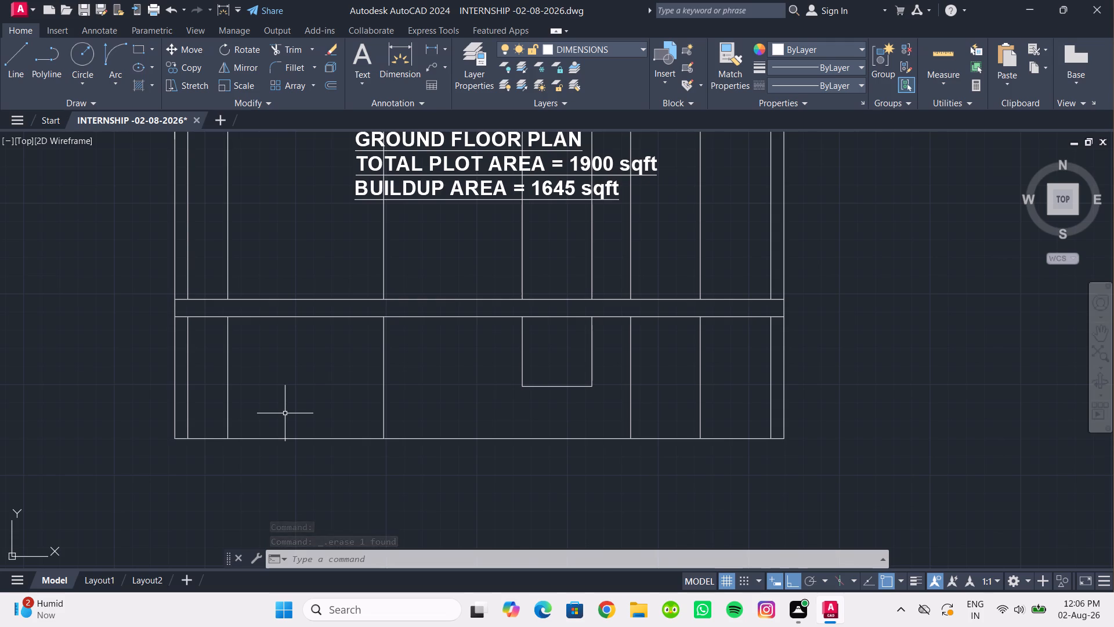
Draw a connected 1' upward line and 1' rightward line inside the elevation's staircase bay, just above the base line.
scroll(285, 413, "up", 1)
middle_click_drag(285, 413, 277, 408)
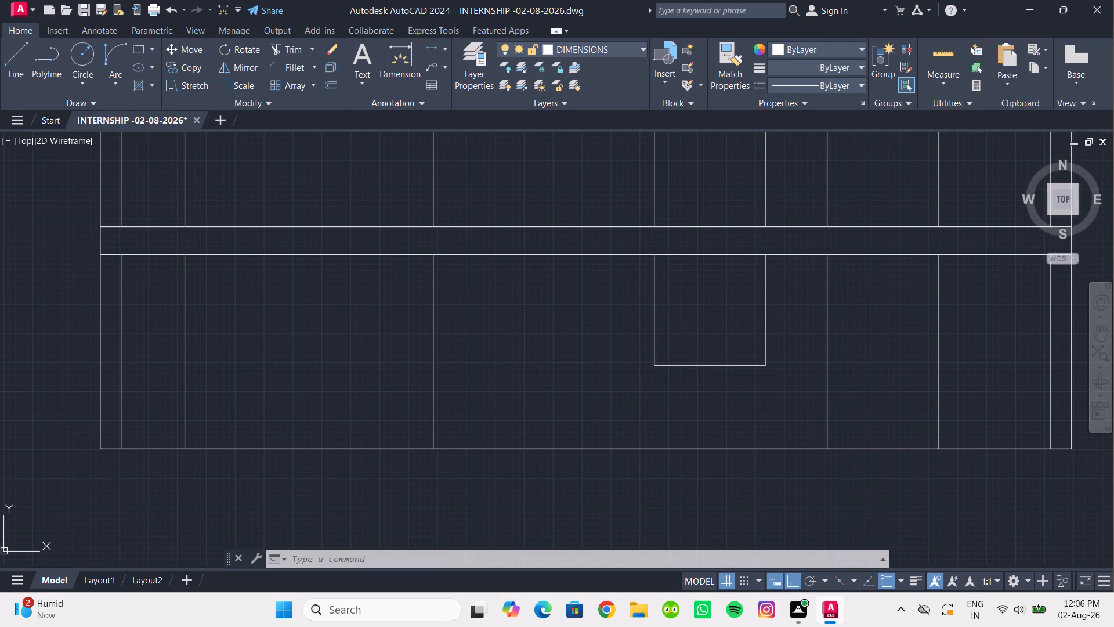
left_click(20, 68)
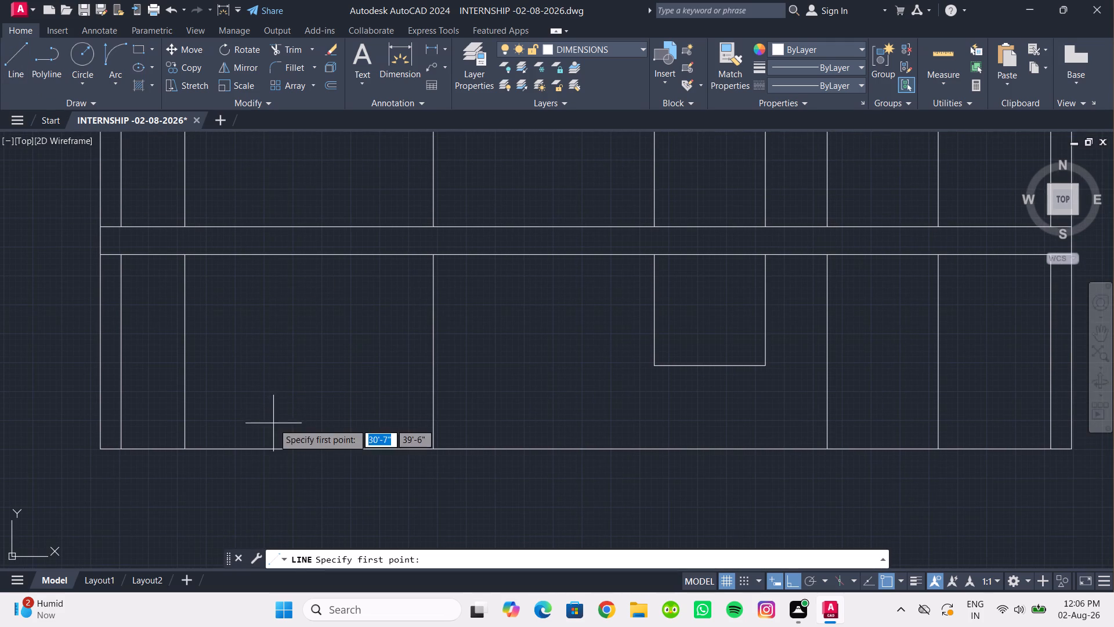
left_click(266, 430)
scroll(264, 410, "up", 1)
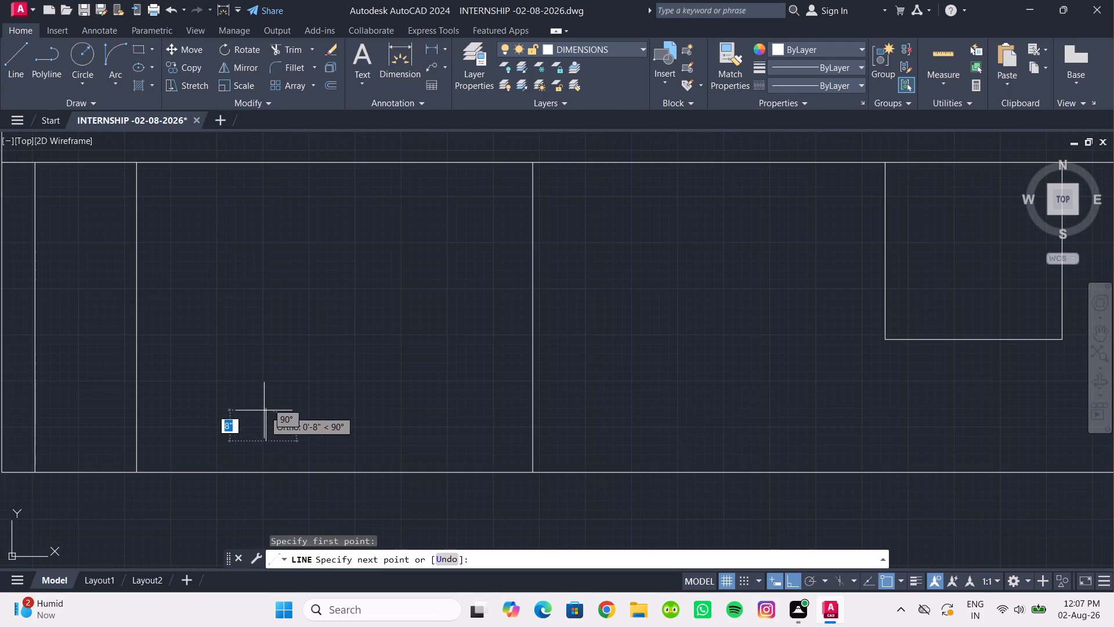
scroll(269, 413, "up", 2)
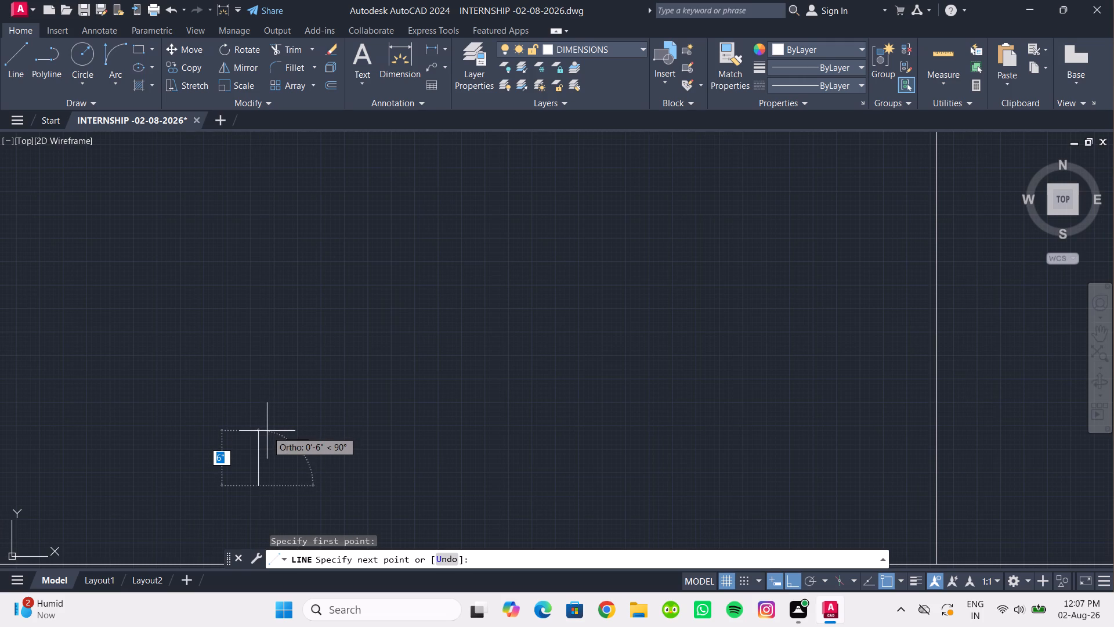
middle_click_drag(263, 449, 269, 404)
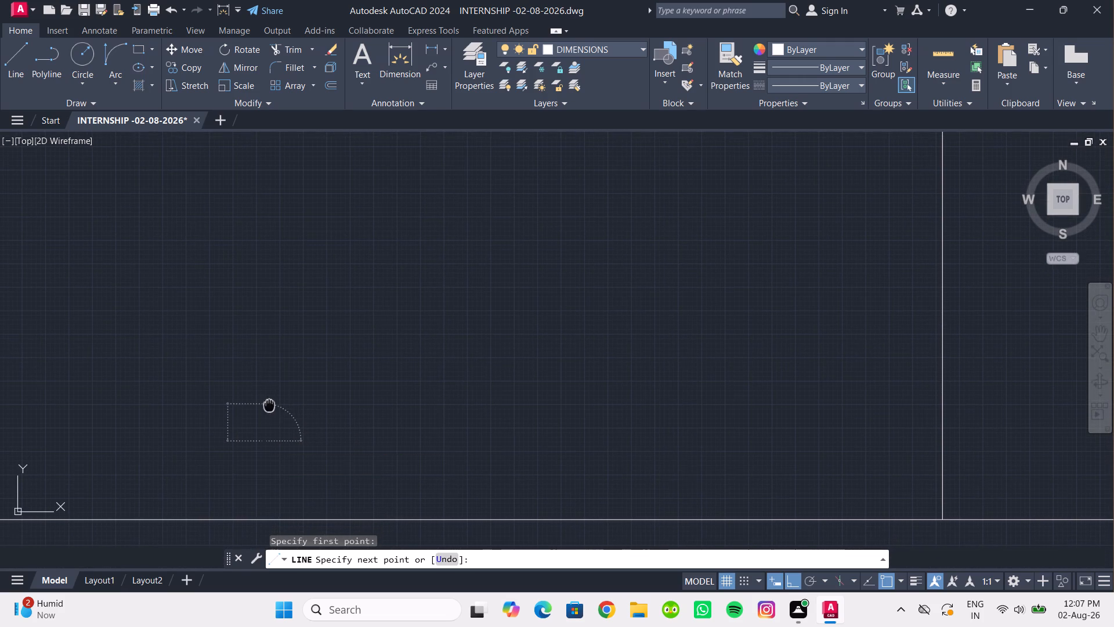
scroll(269, 372, "down", 1)
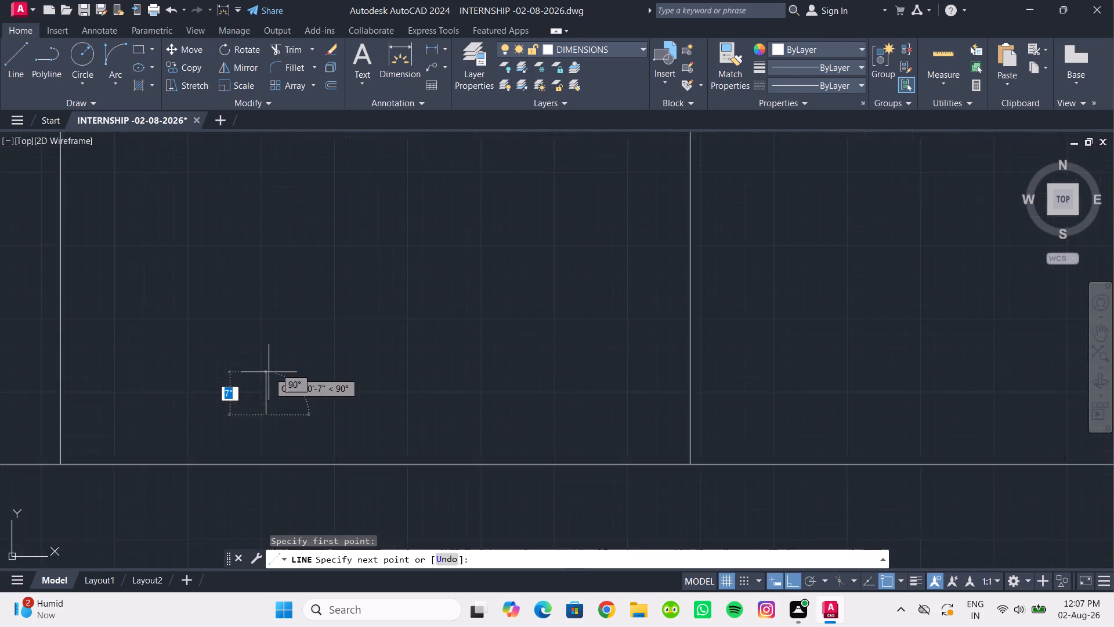
scroll(269, 372, "down", 2)
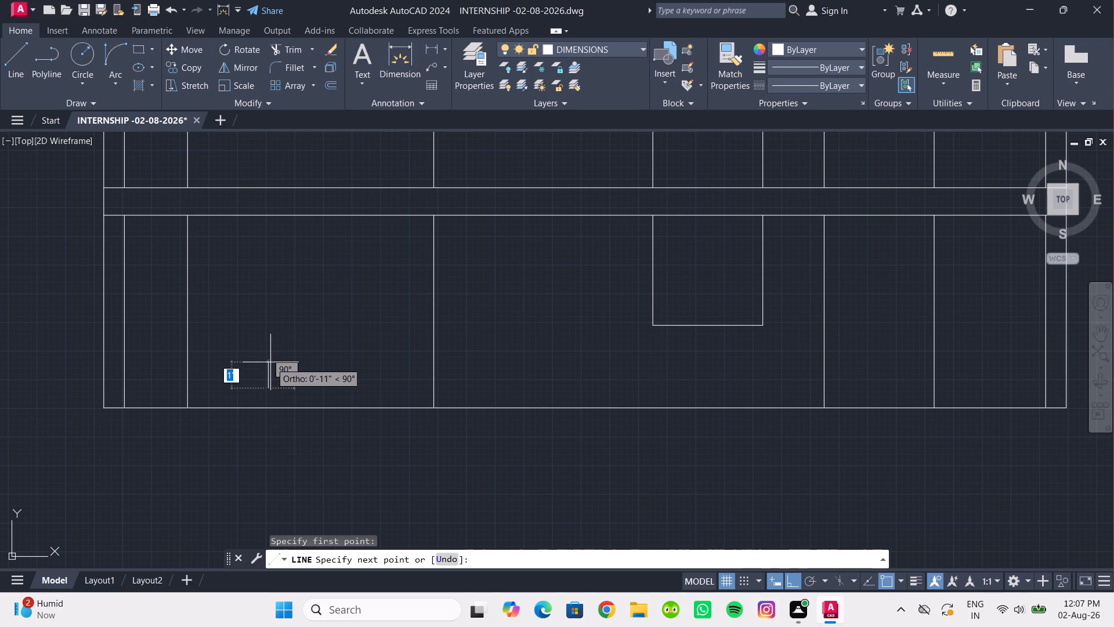
type("1'")
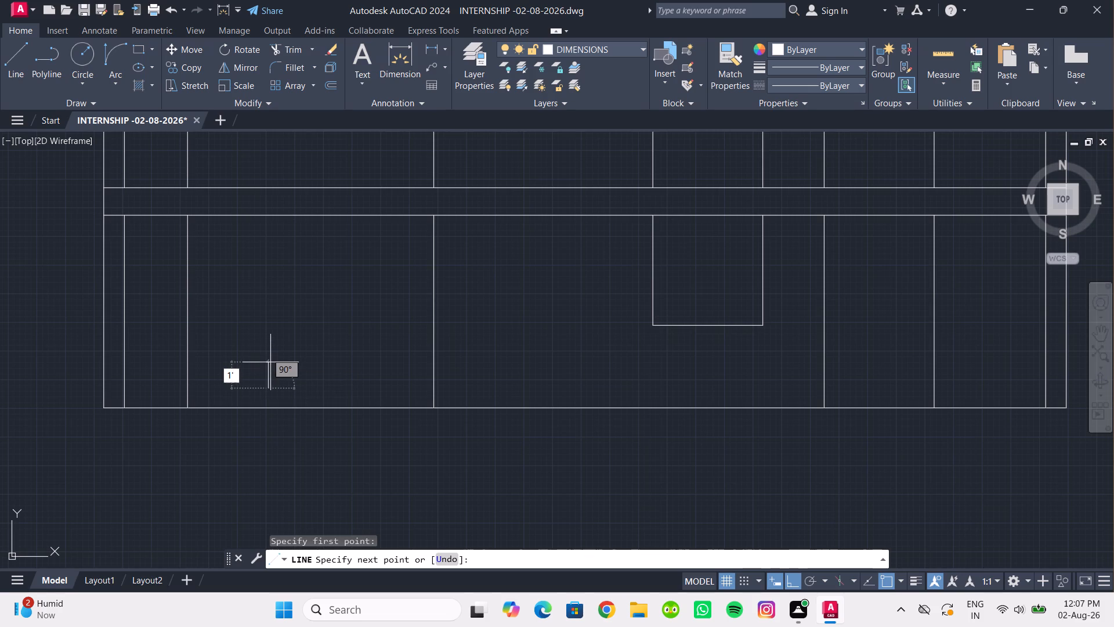
key("Return")
scroll(309, 366, "up", 2)
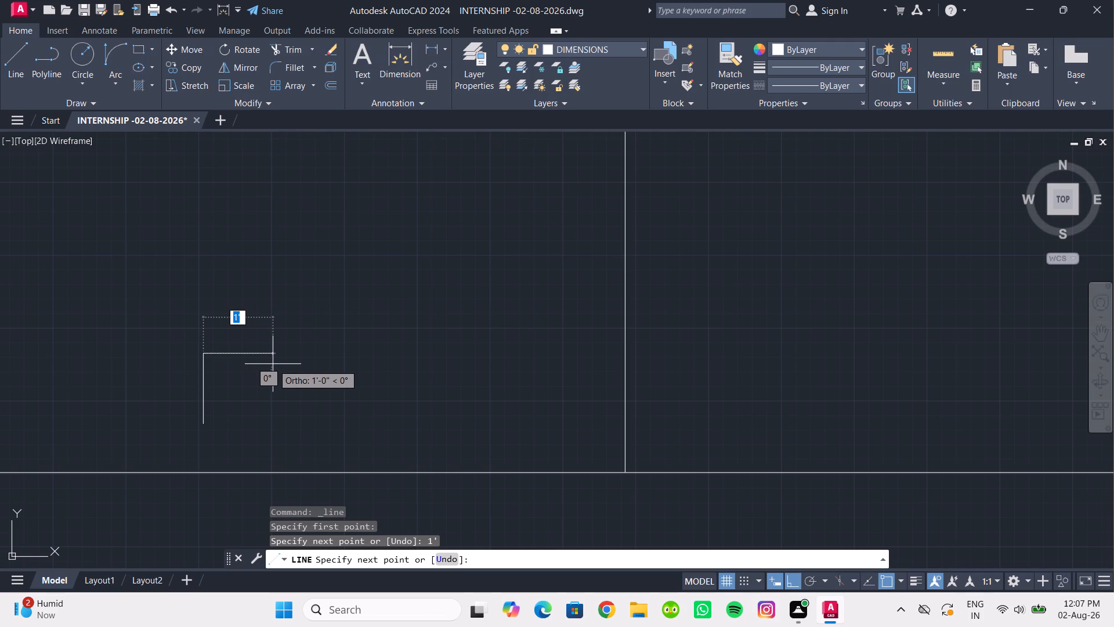
type("1'")
key("Return")
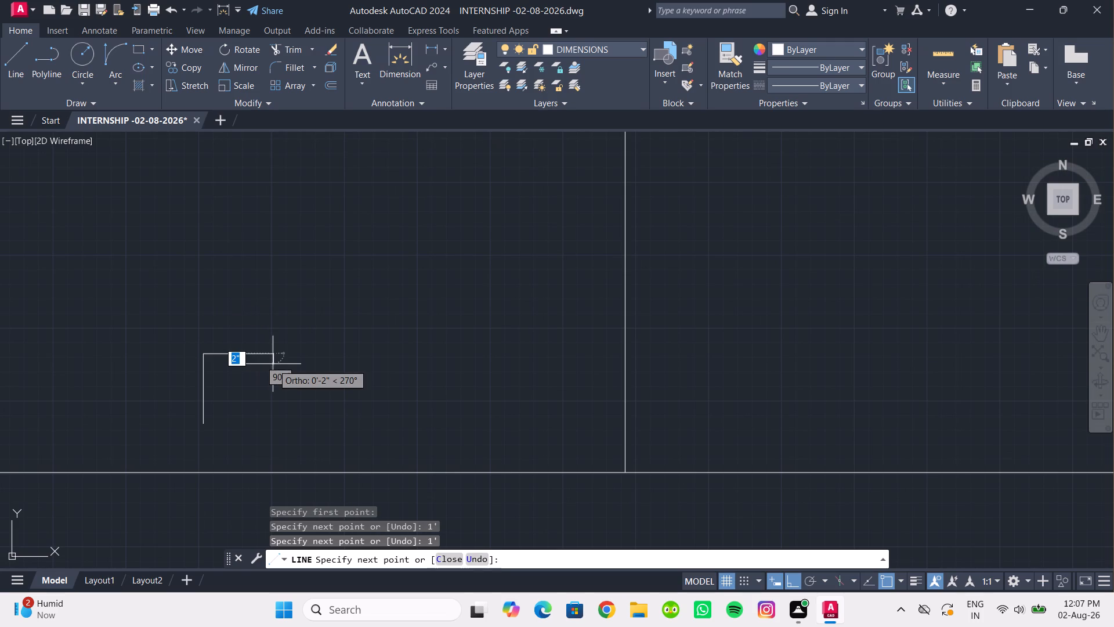
Complete the L-shaped step outline with a 1" tread edge, 11" underside, inner riser line about 11" long, and closing line at the riser's base.
scroll(273, 364, "up", 1)
type("1\"")
key("Return")
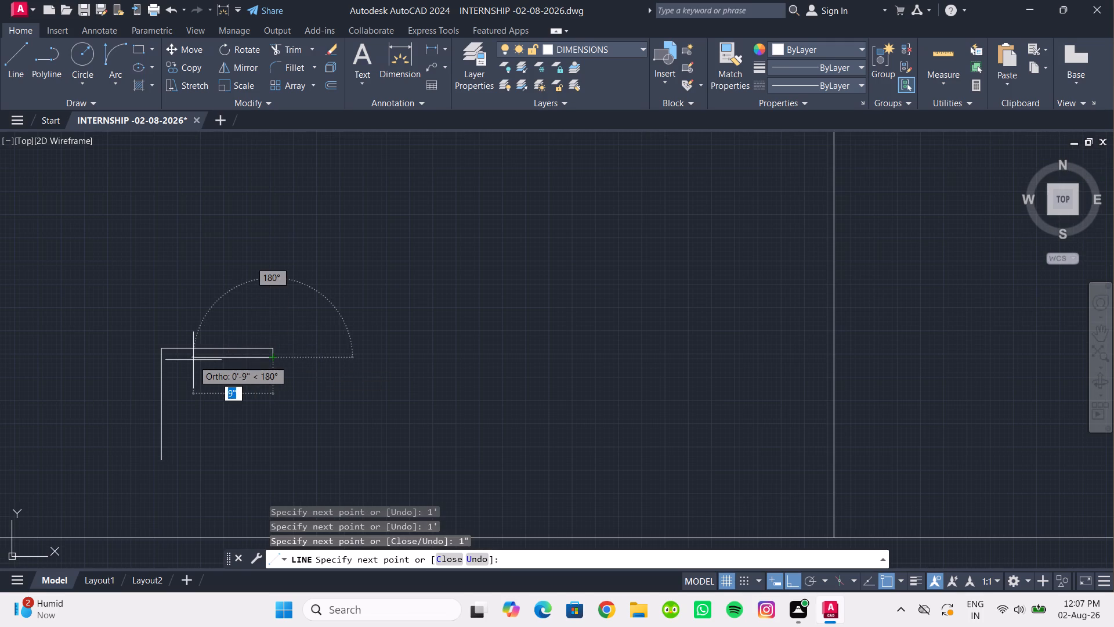
scroll(193, 360, "up", 2)
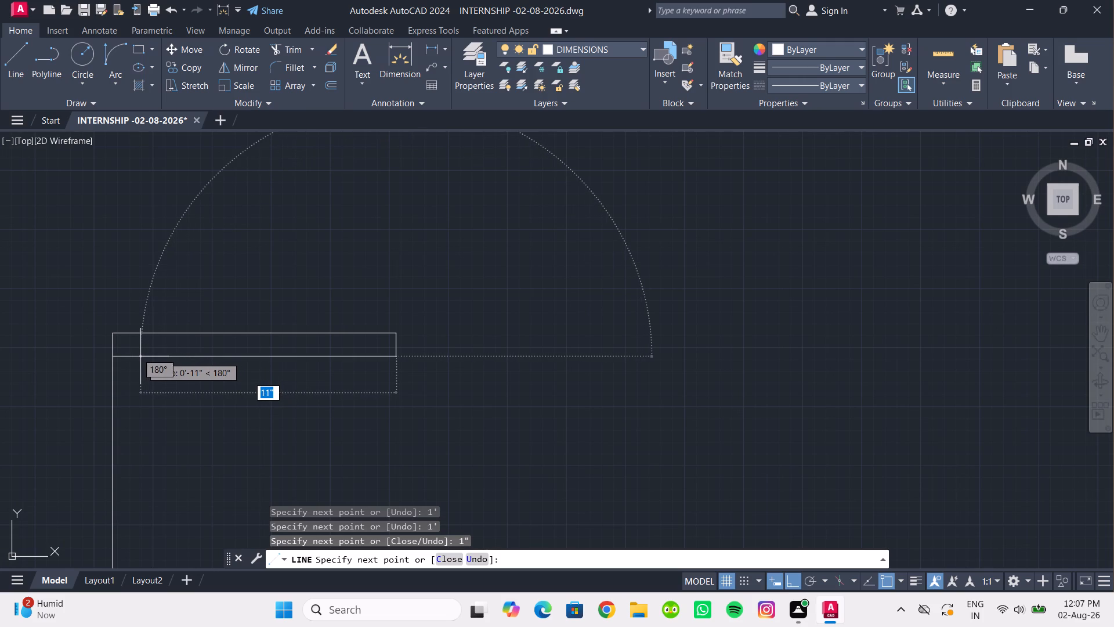
left_click(139, 356)
middle_click_drag(144, 437, 160, 321)
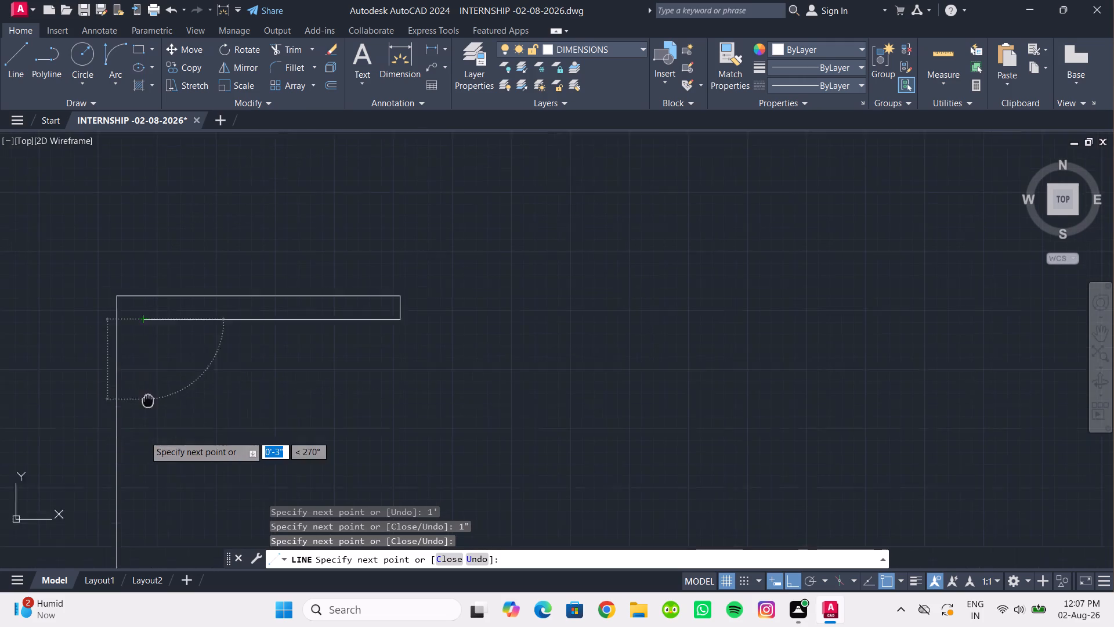
middle_click_drag(160, 321, 161, 246)
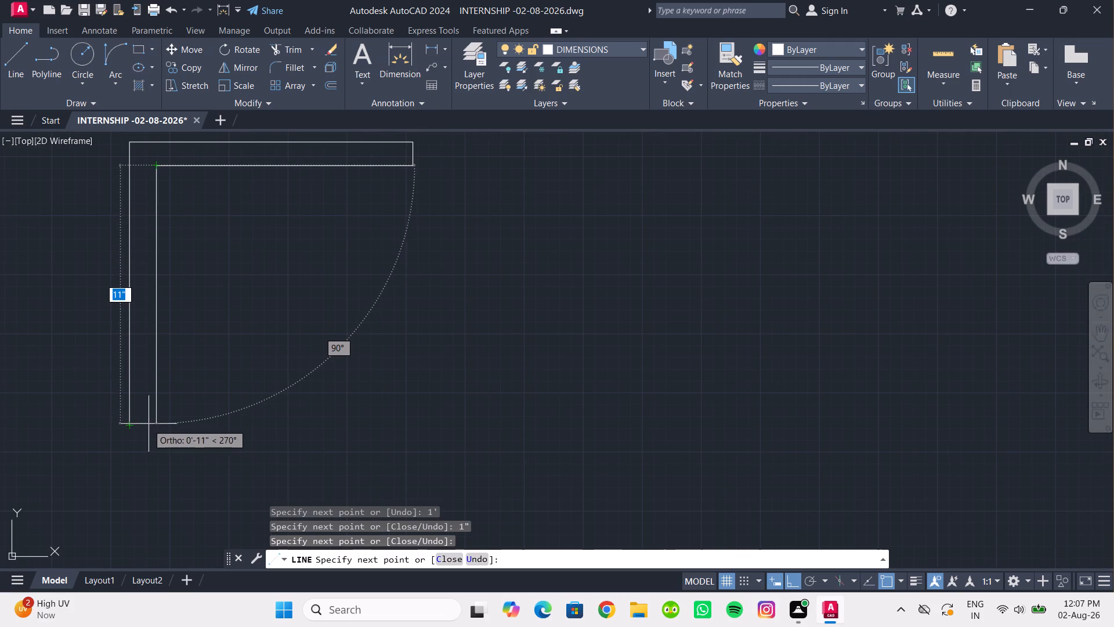
scroll(157, 424, "up", 3)
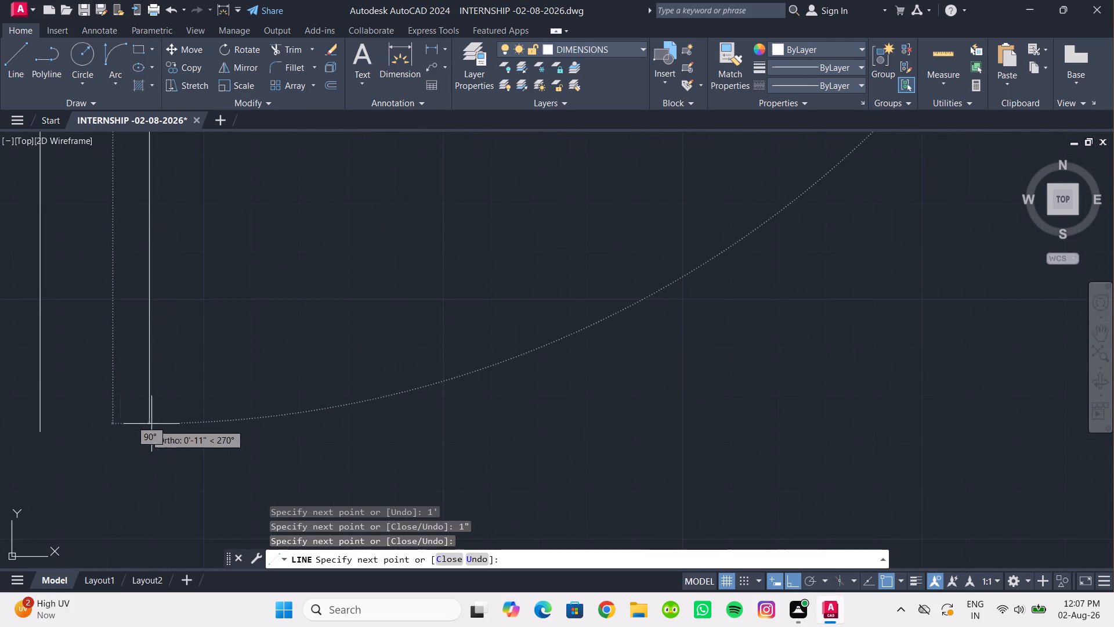
left_click(149, 434)
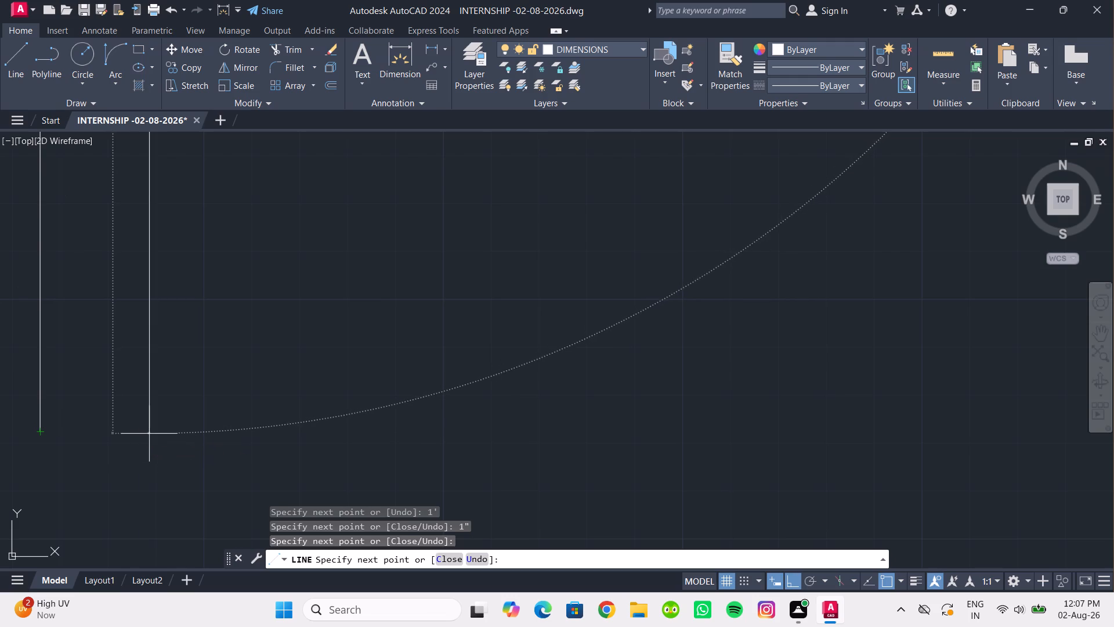
left_click(37, 429)
scroll(93, 376, "down", 1)
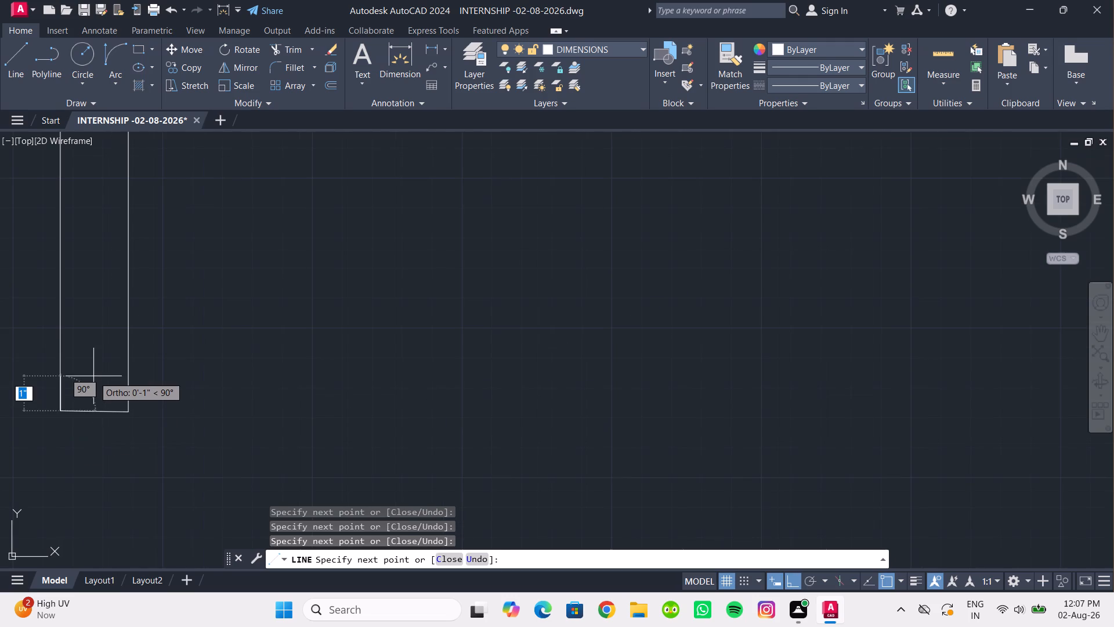
key("Escape")
Stretch the inner end of the tread's underside line to the riser's outer face.
scroll(93, 376, "down", 2)
middle_click_drag(93, 376, 125, 420)
scroll(139, 406, "down", 2)
middle_click_drag(143, 395, 144, 421)
scroll(194, 367, "up", 1)
middle_click_drag(194, 367, 202, 360)
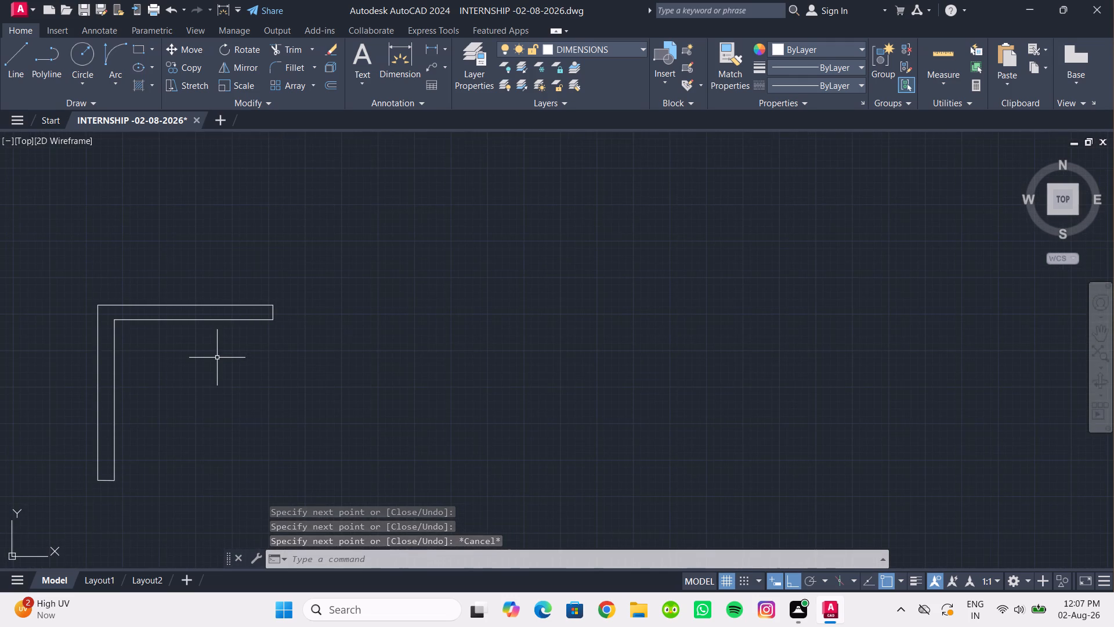
scroll(217, 358, "down", 1)
middle_click_drag(217, 358, 277, 368)
scroll(222, 358, "up", 1)
middle_click_drag(222, 358, 247, 387)
scroll(247, 386, "up", 1)
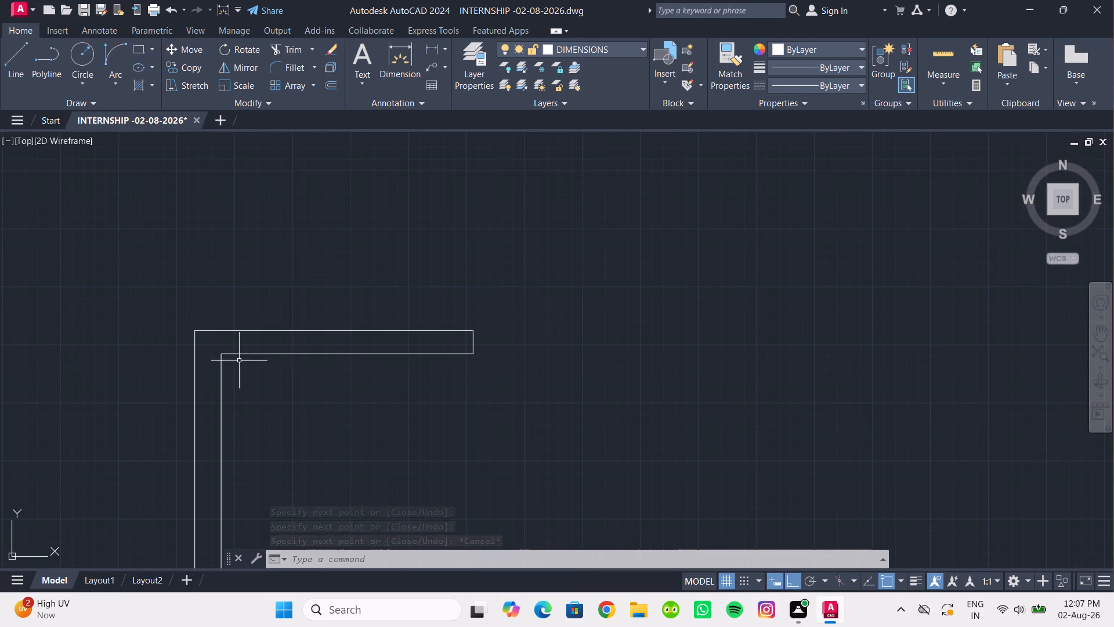
left_click(238, 355)
scroll(204, 357, "up", 3)
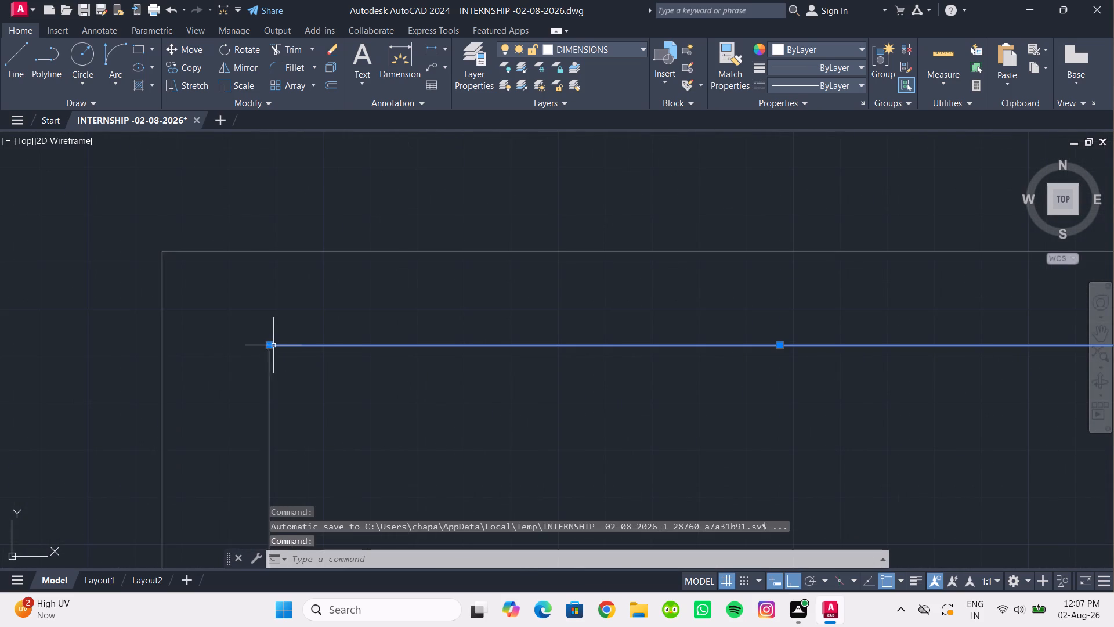
left_click(274, 345)
left_click(269, 348)
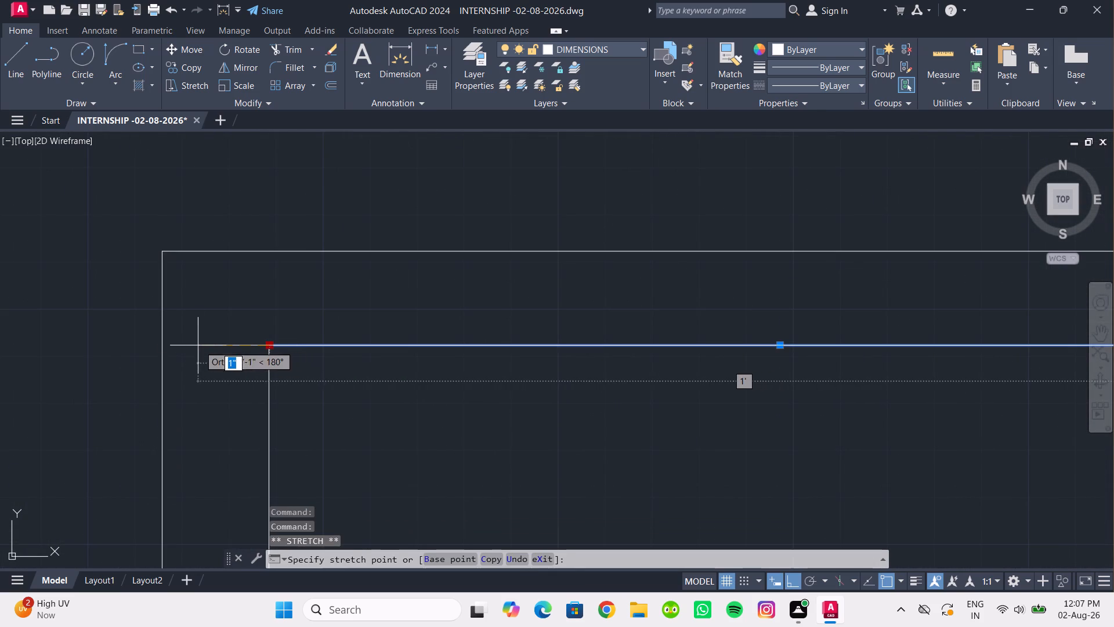
left_click(160, 345)
key("Escape")
scroll(184, 325, "down", 1)
middle_click(184, 325)
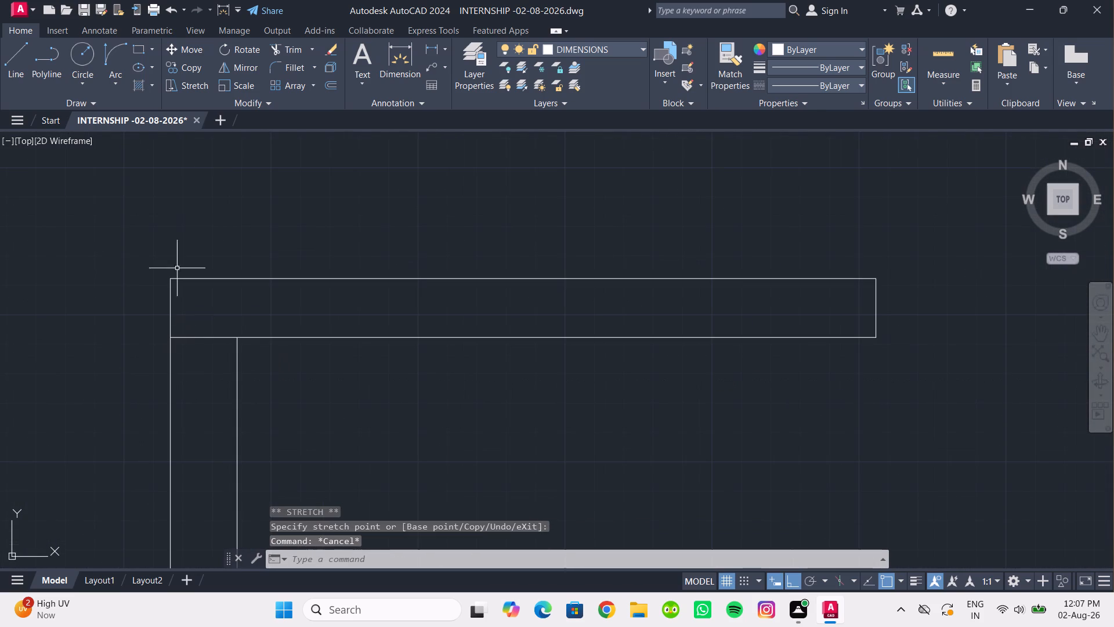
Fillet the tread's top and underside lines together to form a rounded nosing beyond the riser.
left_click(291, 62)
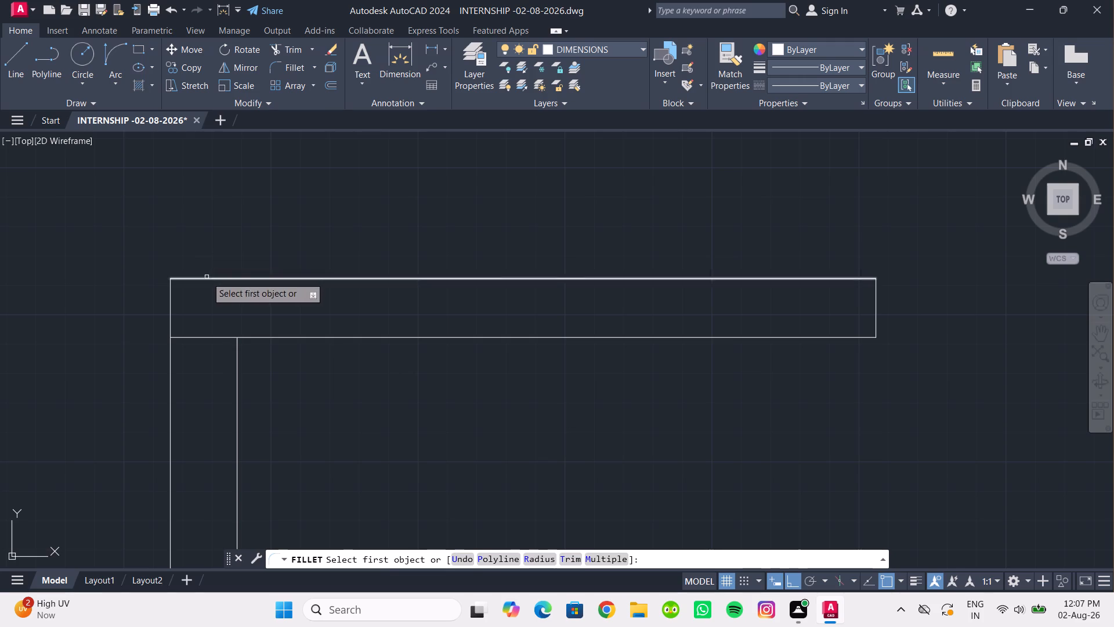
left_click(207, 277)
left_click(193, 340)
left_click(190, 338)
scroll(201, 326, "down", 1)
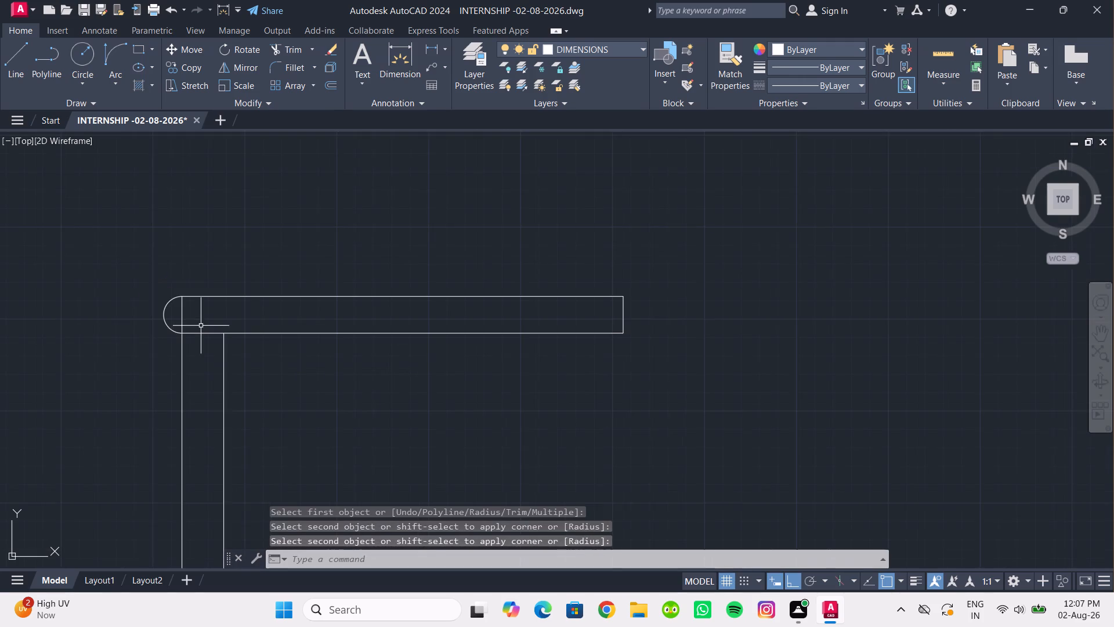
Draw a level horizontal line across the riser's base from its outer face line to the inner face line.
middle_click_drag(201, 326, 202, 319)
scroll(258, 380, "down", 2)
middle_click_drag(258, 380, 249, 327)
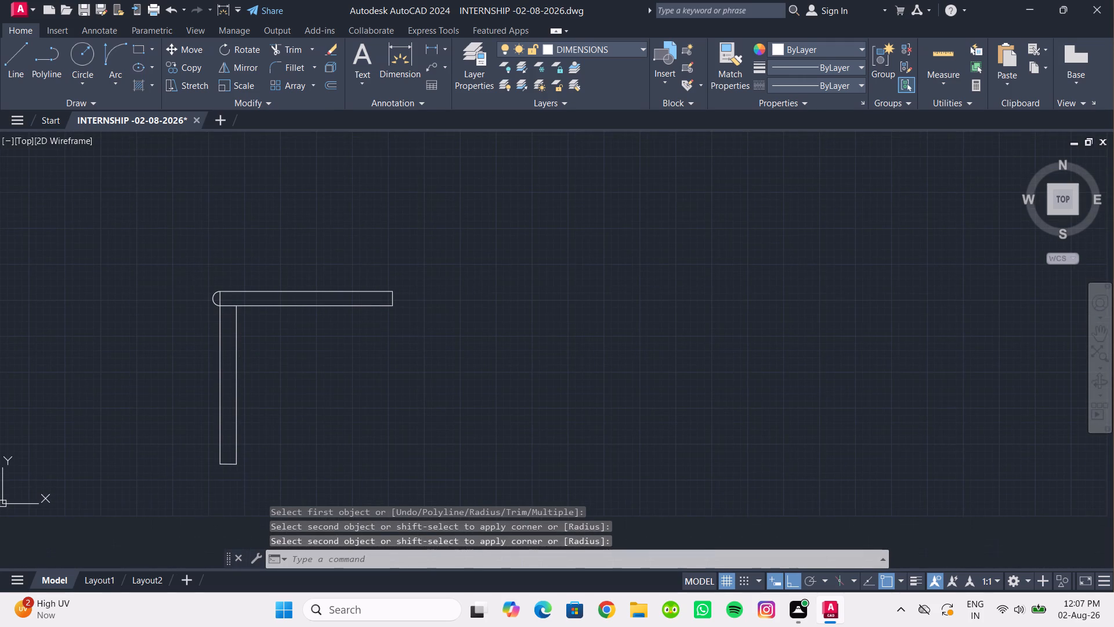
middle_click(249, 327)
scroll(270, 355, "up", 1)
middle_click_drag(270, 355, 270, 305)
scroll(273, 316, "down", 1)
middle_click(273, 316)
scroll(238, 437, "up", 3)
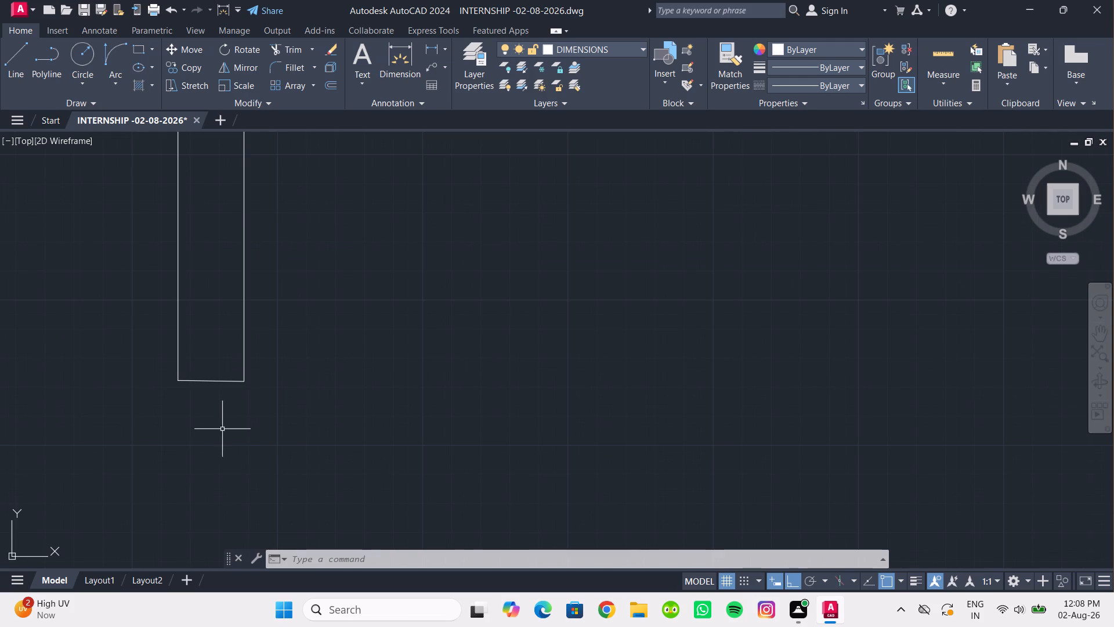
left_click(28, 58)
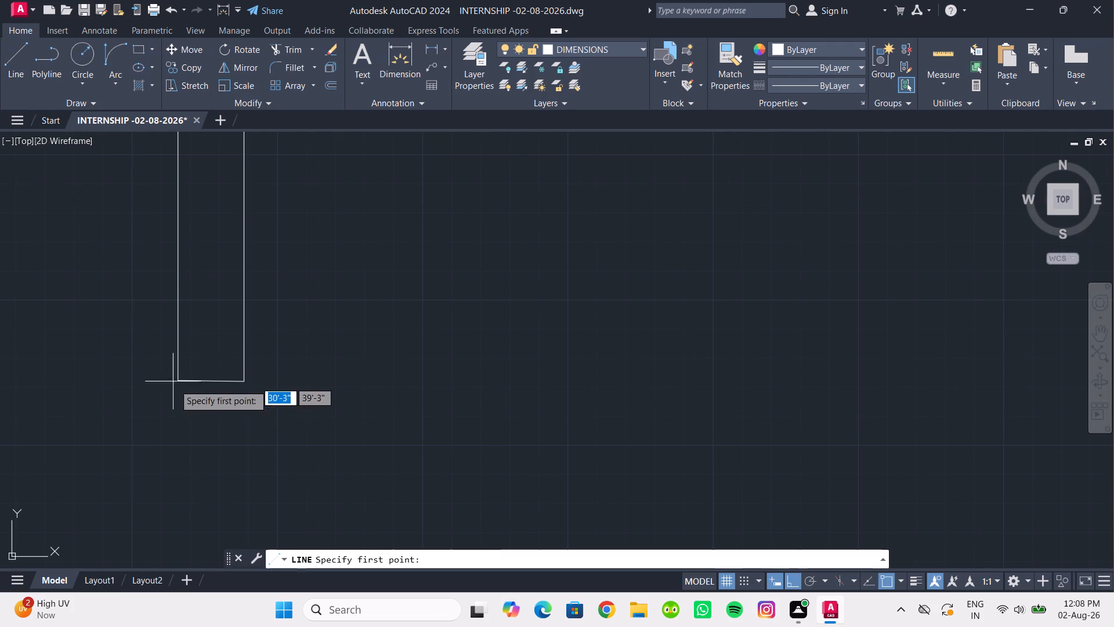
scroll(179, 405, "up", 2)
left_click(175, 341)
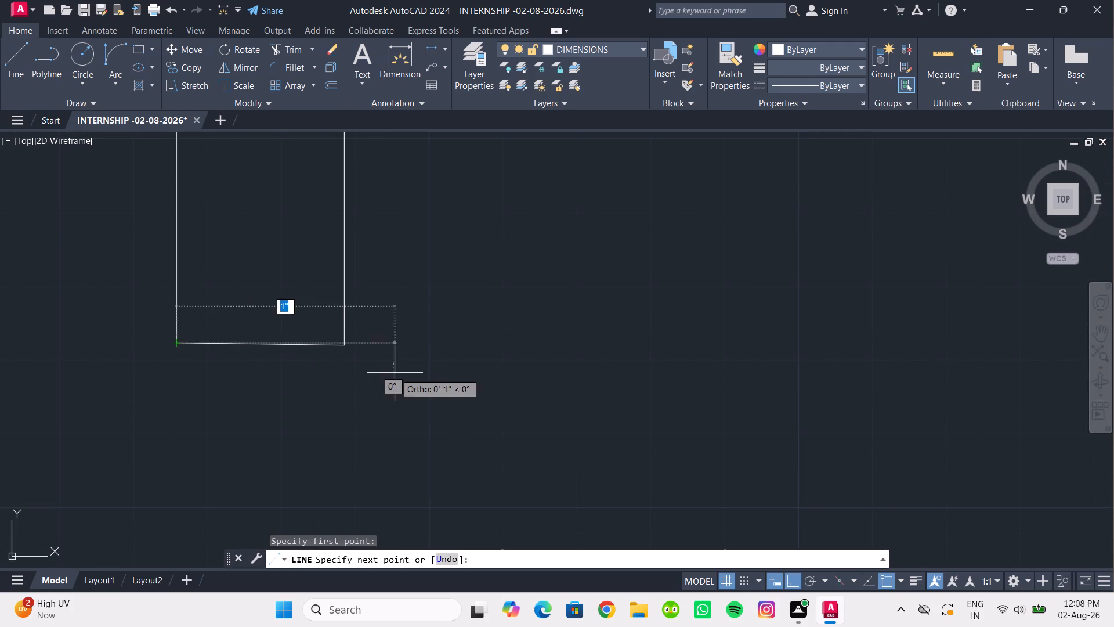
scroll(364, 358, "up", 4)
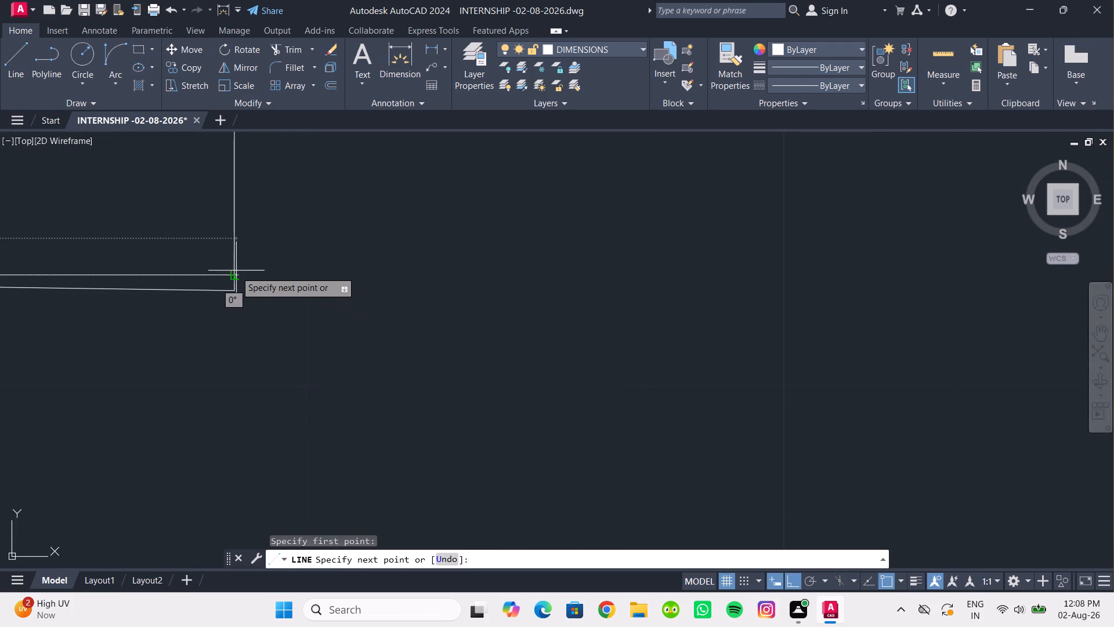
left_click(236, 271)
key("Escape")
Trim away the slanted closing line and the inner riser line's stub below the new level base line.
type("TR")
key("Return")
left_click(216, 290)
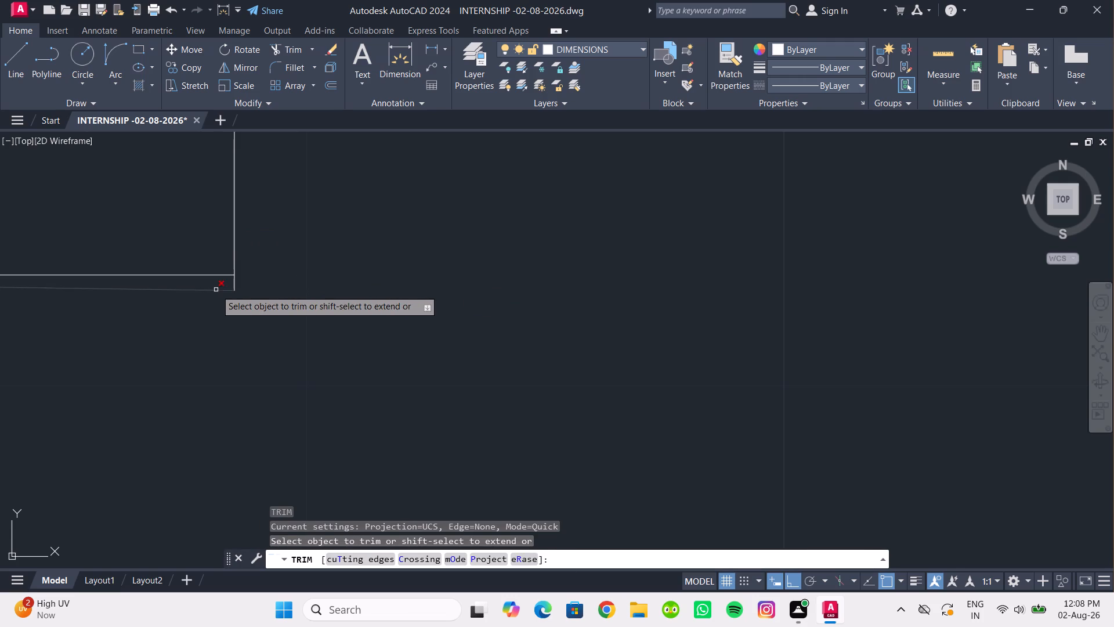
left_click(234, 288)
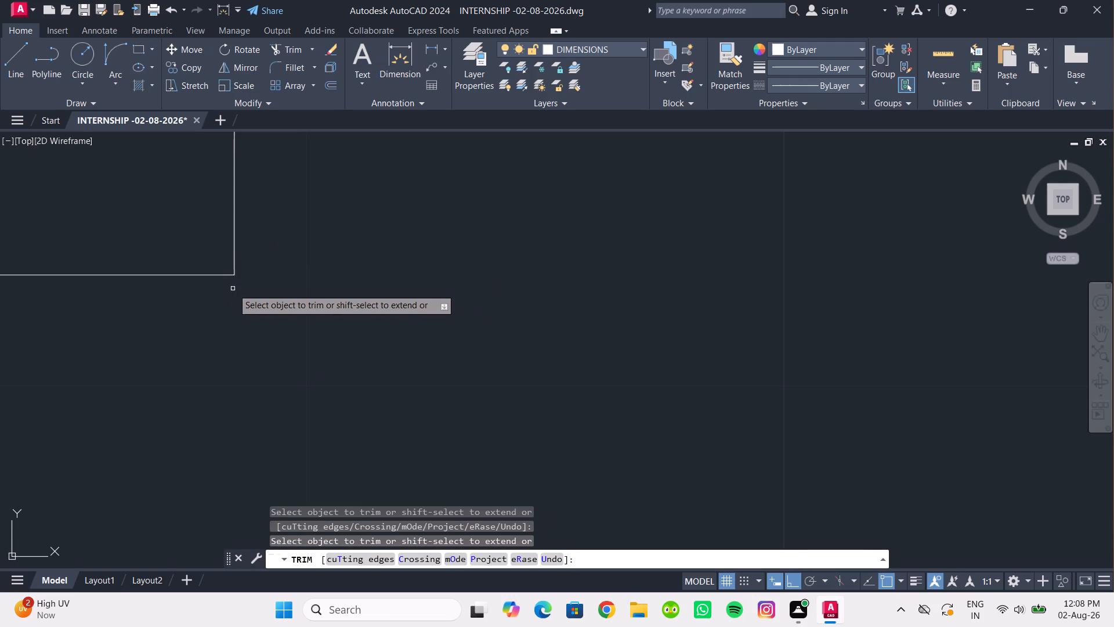
scroll(230, 290, "down", 2)
middle_click_drag(229, 292, 501, 331)
middle_click_drag(231, 327, 378, 331)
scroll(290, 349, "up", 3)
scroll(219, 248, "up", 4)
scroll(418, 321, "up", 4)
scroll(352, 292, "down", 13)
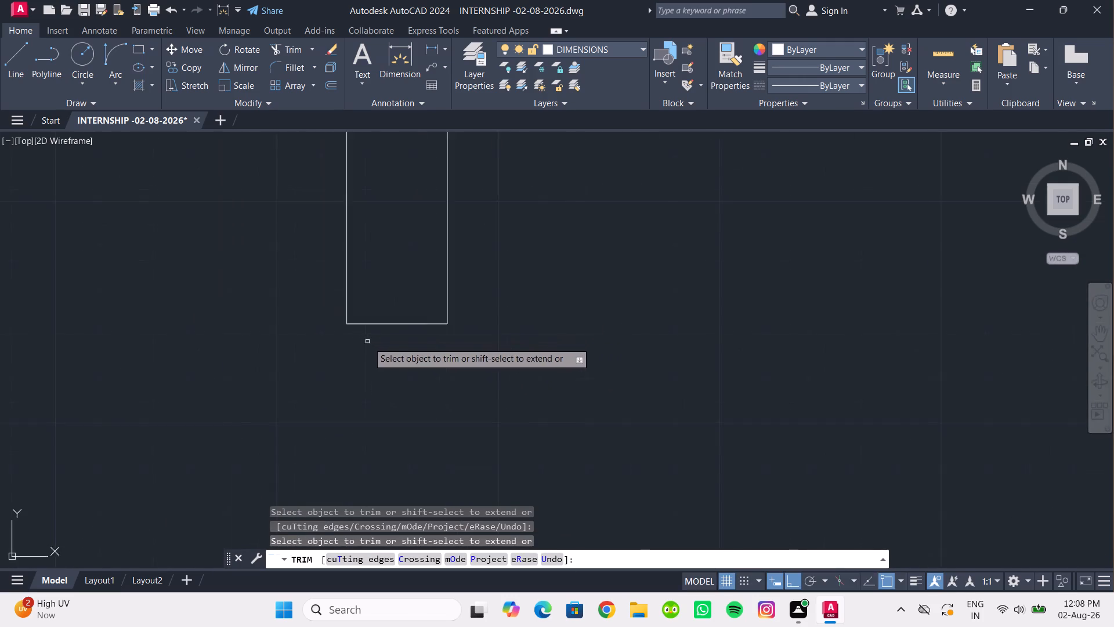
scroll(368, 342, "down", 1)
middle_click_drag(368, 343, 372, 393)
scroll(371, 397, "down", 3)
scroll(330, 311, "down", 3)
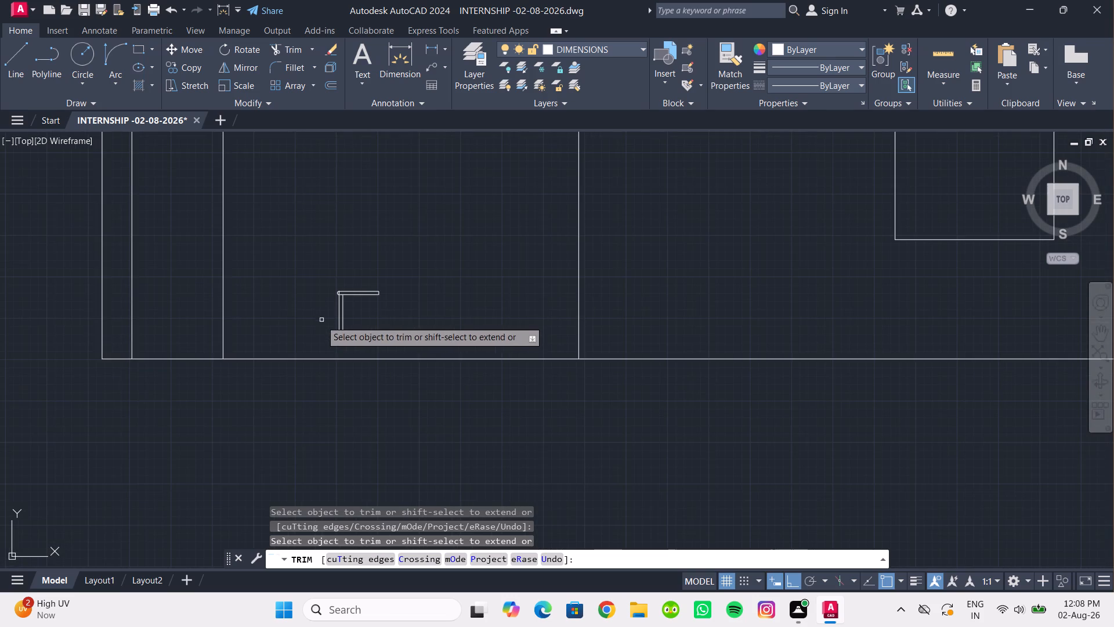
middle_click_drag(312, 367, 309, 385)
scroll(288, 311, "down", 2)
middle_click_drag(288, 311, 297, 397)
scroll(295, 312, "down", 1)
middle_click_drag(295, 312, 313, 348)
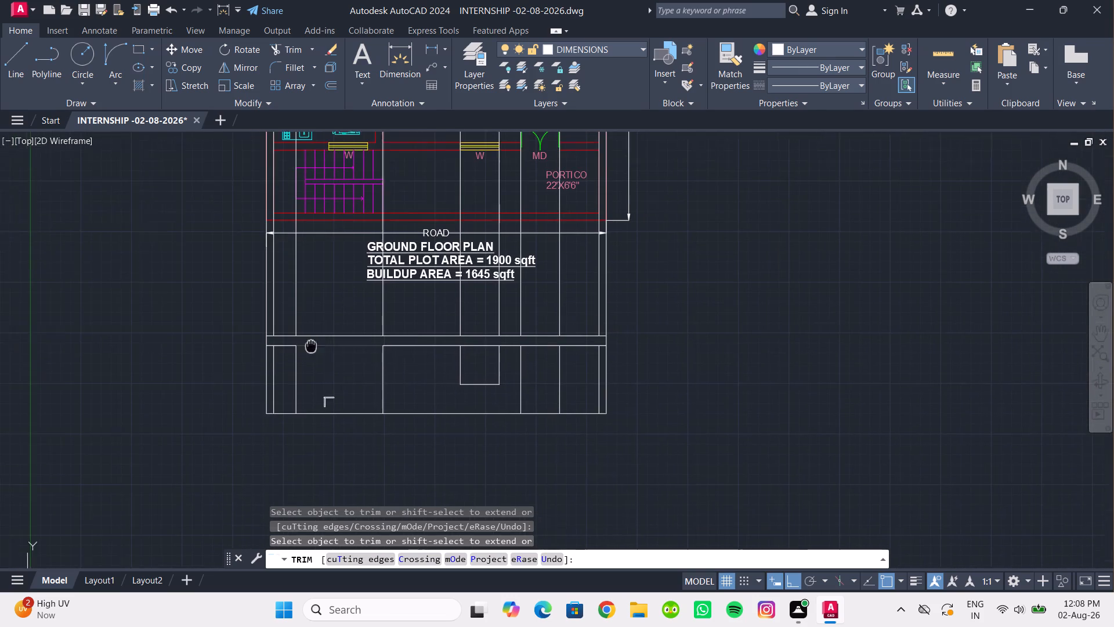
middle_click_drag(313, 348, 313, 349)
key("Escape")
Copy the whole step profile straight down to below the elevation's base line, using the riser's base as base point.
scroll(339, 399, "up", 3)
middle_click_drag(331, 430, 335, 373)
left_click_drag(343, 398, 335, 396)
left_click(247, 315)
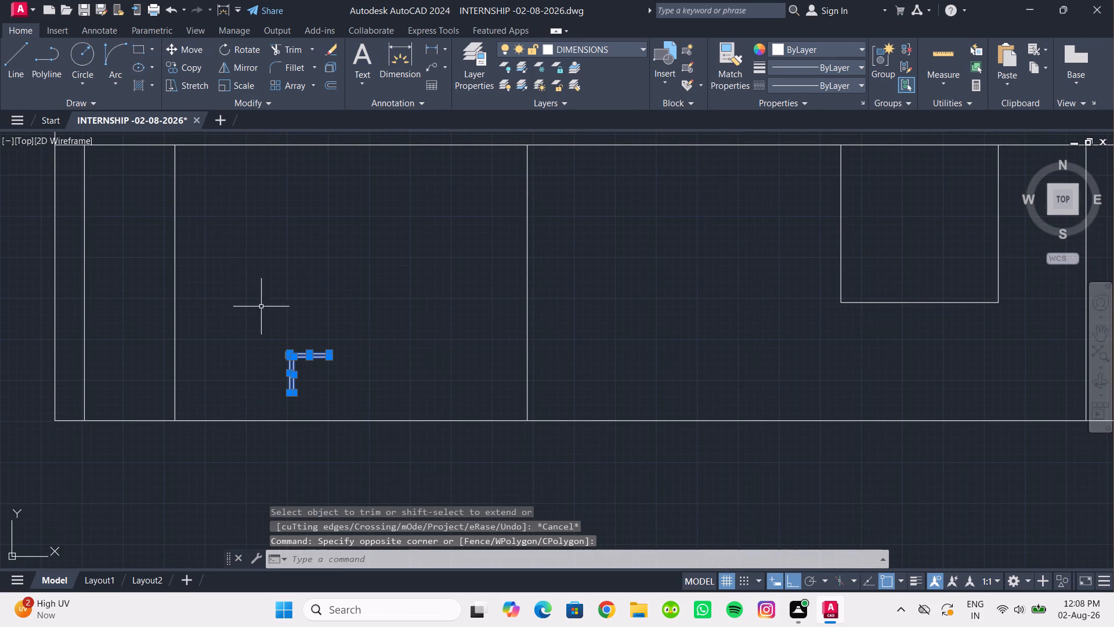
left_click(202, 75)
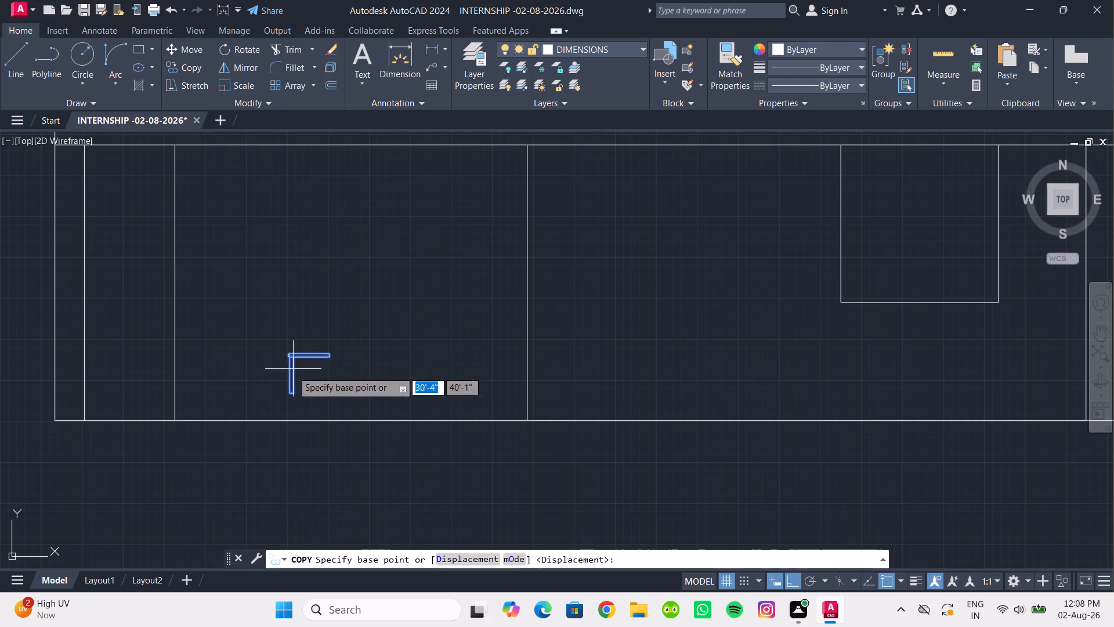
scroll(292, 374, "up", 3)
left_click(292, 457)
scroll(287, 459, "down", 1)
middle_click_drag(287, 459, 422, 271)
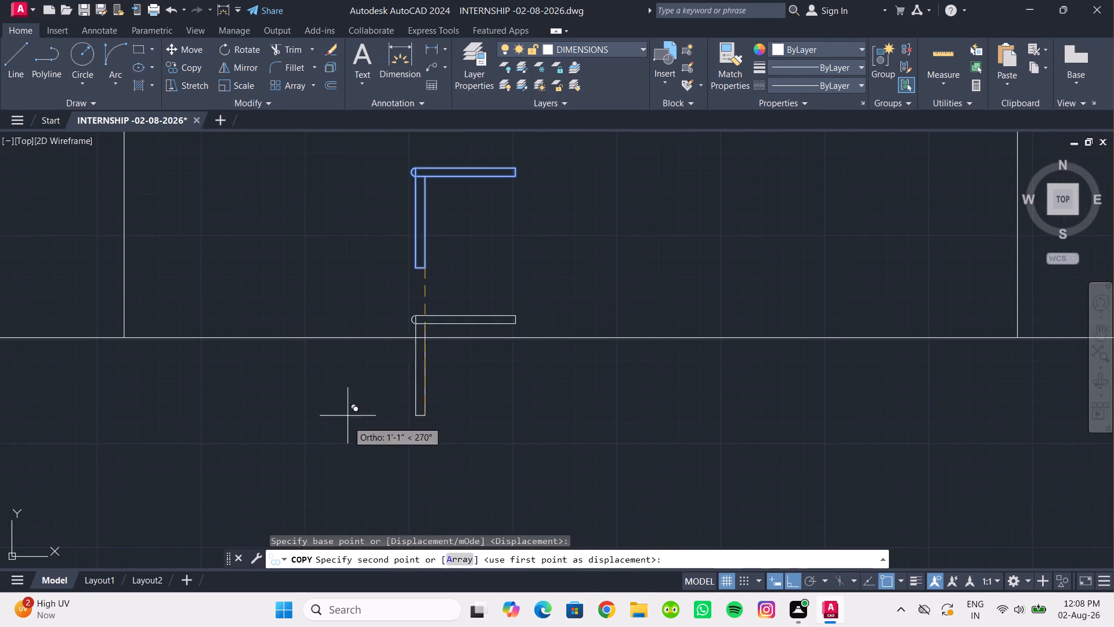
left_click(360, 498)
key("Escape")
Erase the original step profile inside the elevation's staircase bay, including its leftover tread-end line.
left_click_drag(508, 272, 497, 247)
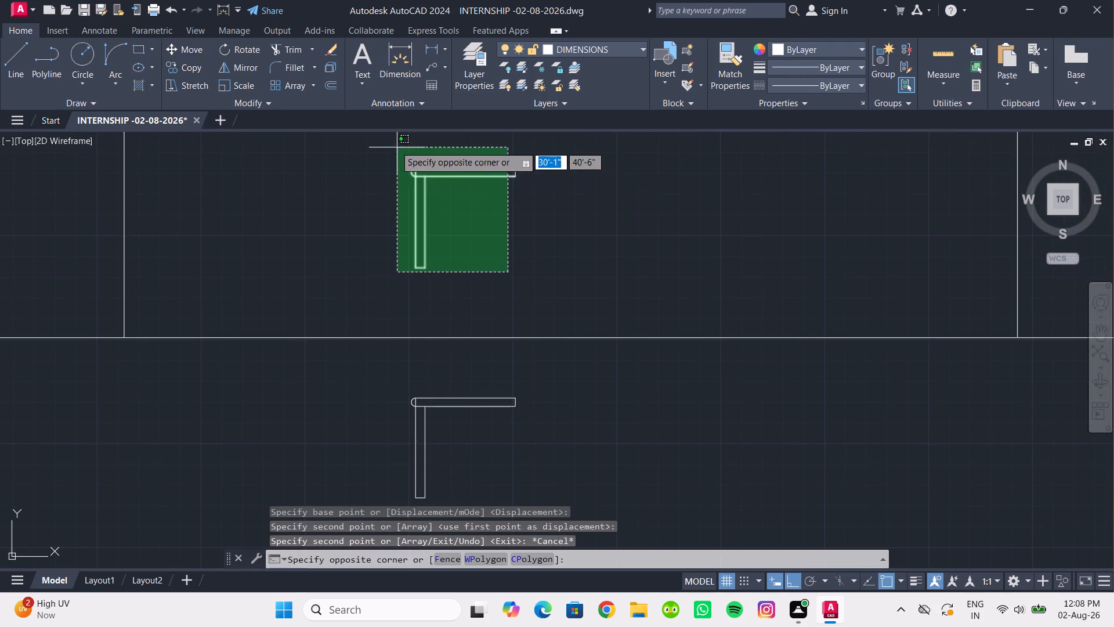
left_click(384, 139)
key("Delete")
scroll(384, 139, "down", 1)
middle_click_drag(400, 163, 427, 215)
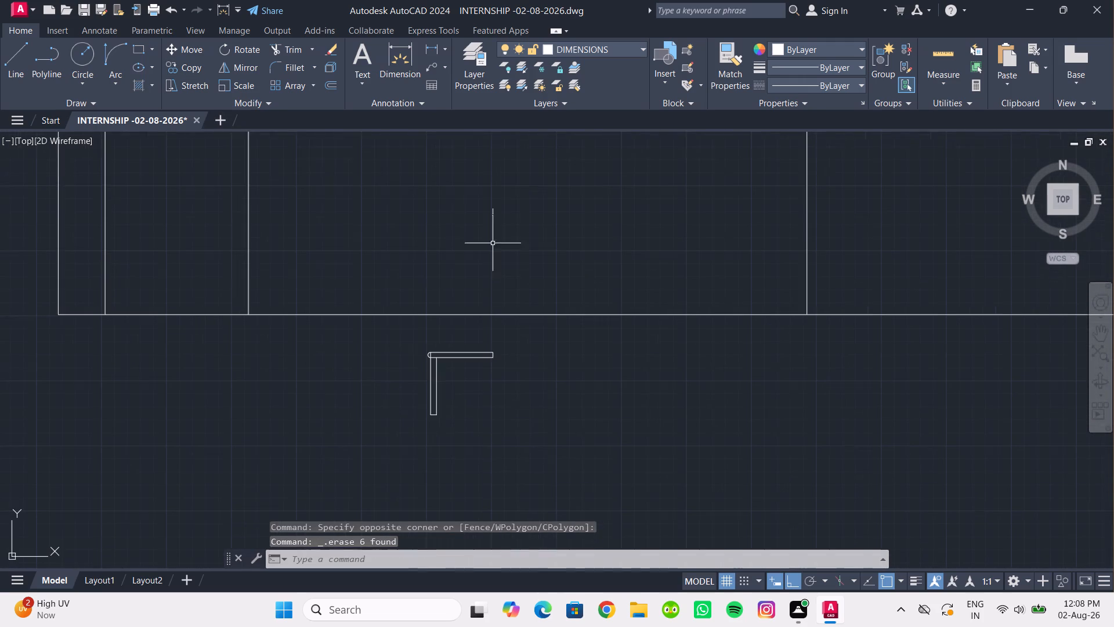
left_click_drag(522, 240, 481, 198)
left_click(454, 174)
key("Delete")
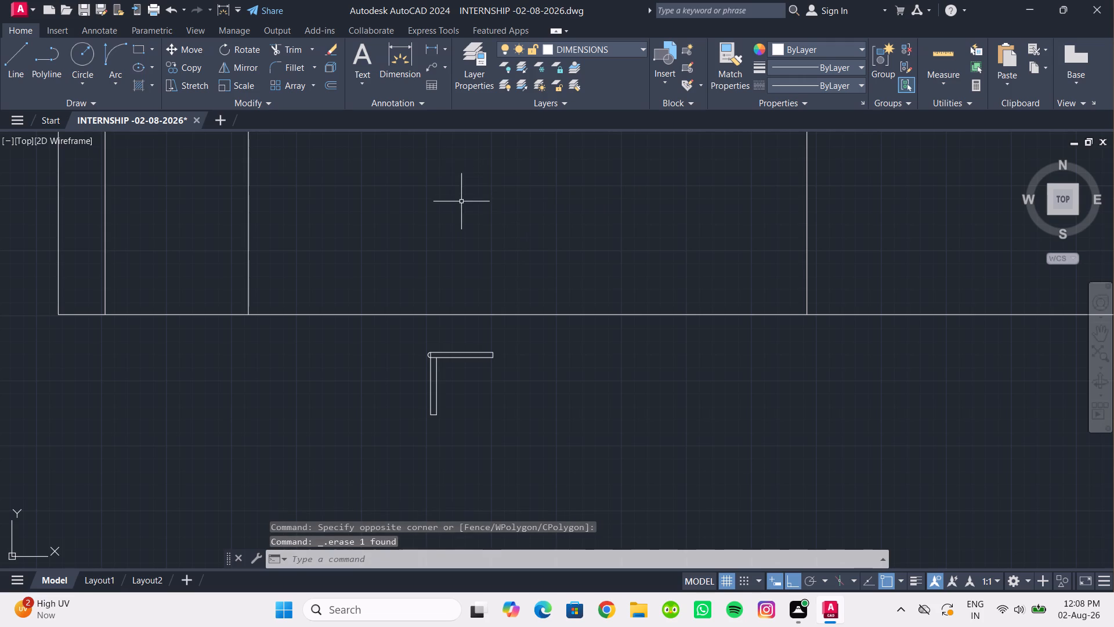
Move the copied step profile horizontally leftward until it sits just outside the elevation's lower left corner.
scroll(461, 202, "down", 2)
middle_click_drag(461, 202, 464, 247)
left_click_drag(435, 297, 465, 306)
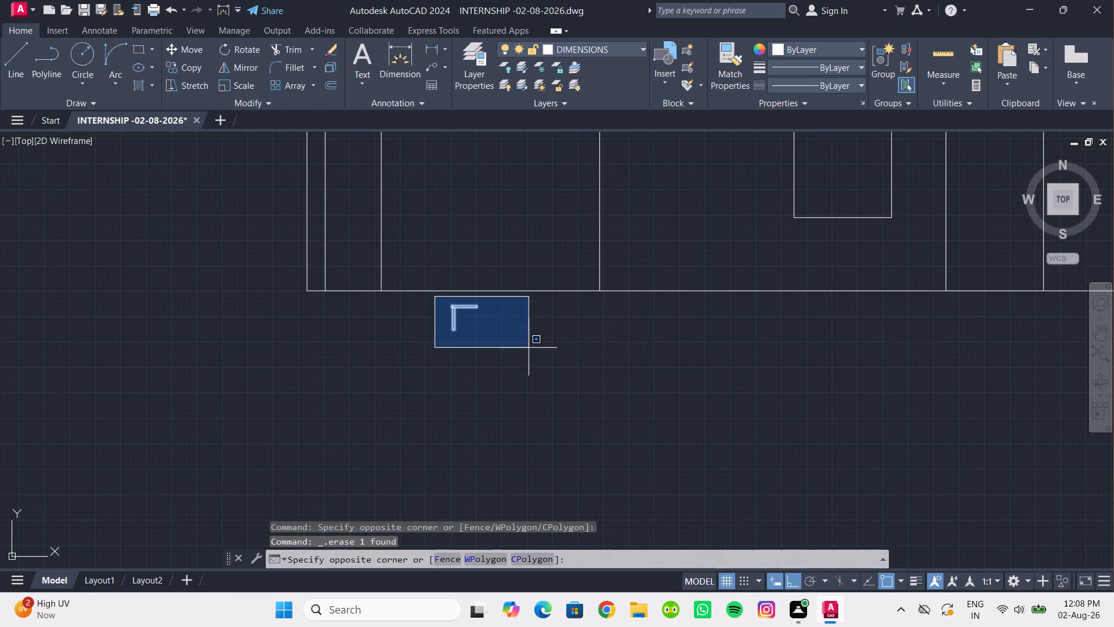
left_click(529, 348)
left_click(196, 50)
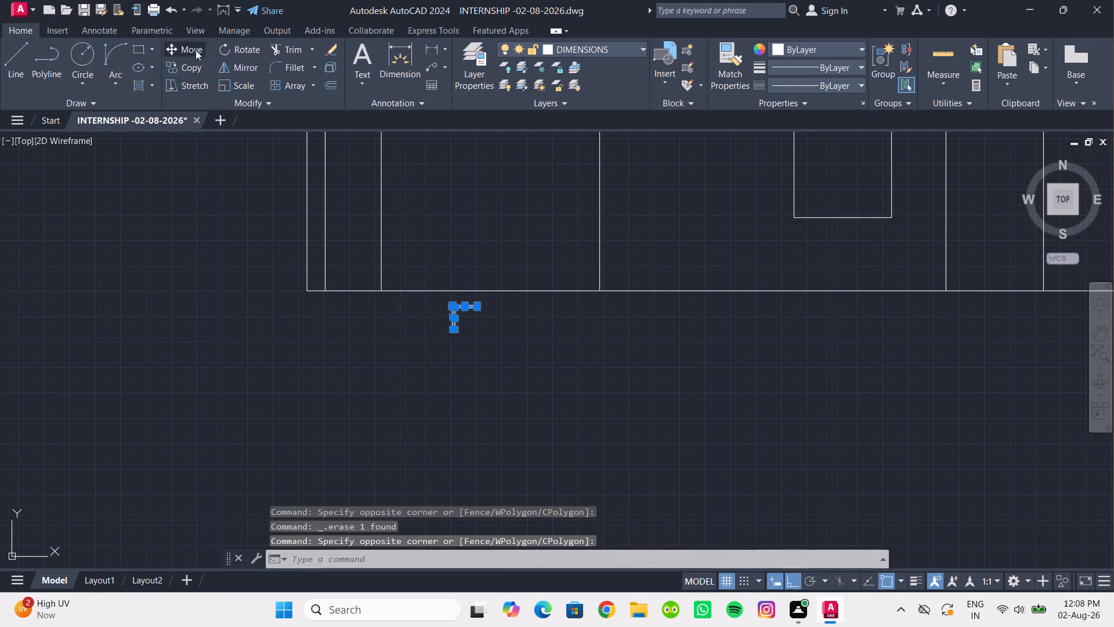
left_click_drag(513, 356, 474, 343)
left_click(321, 336)
key("Escape")
Examine the staircase in the ground floor plan and its alignment with the projected elevation lines.
scroll(382, 324, "down", 1)
middle_click_drag(382, 324, 321, 437)
scroll(376, 340, "down", 2)
middle_click_drag(376, 340, 368, 376)
scroll(358, 288, "up", 2)
middle_click_drag(358, 288, 347, 275)
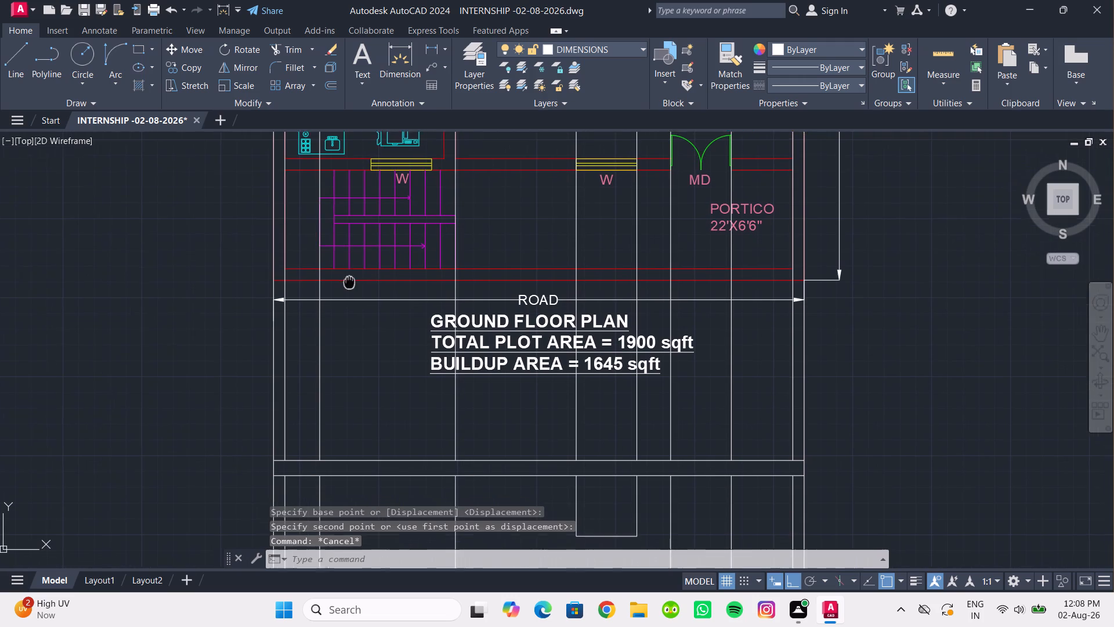
middle_click_drag(347, 275, 345, 266)
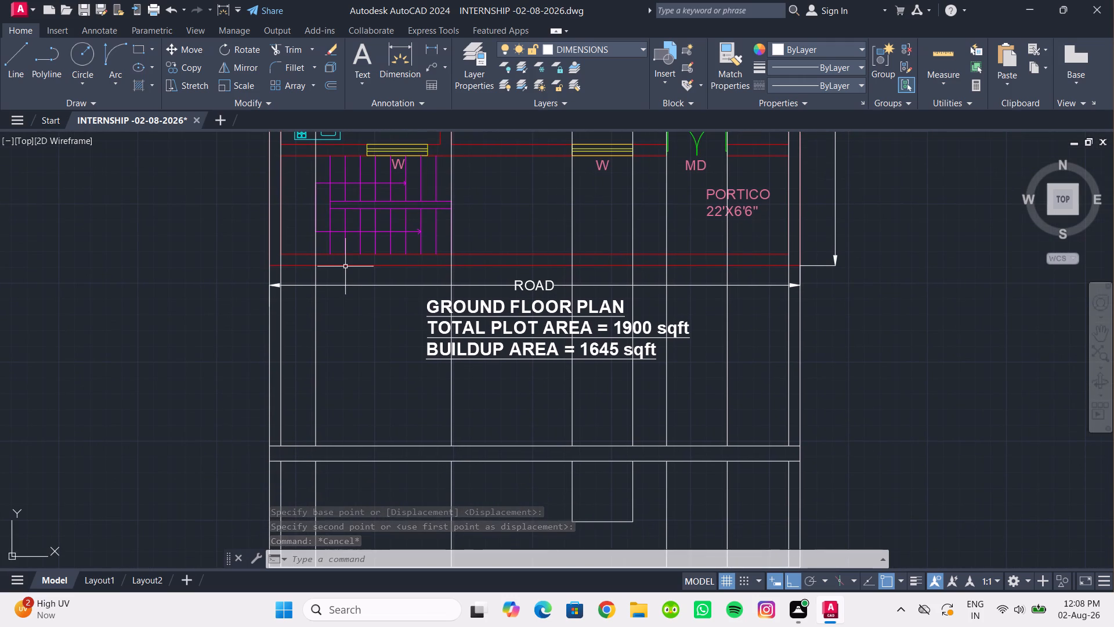
middle_click_drag(352, 285, 340, 240)
scroll(331, 268, "down", 1)
middle_click_drag(331, 268, 331, 320)
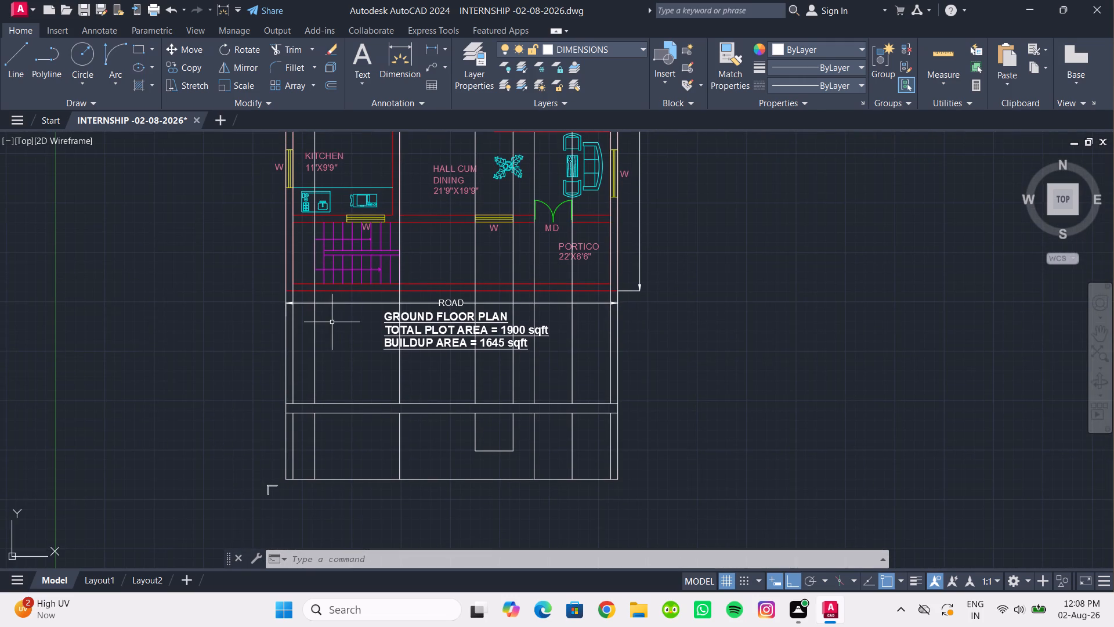
Draw eight vertical construction lines (XLINE) through the tread lines of the ground floor staircase, projecting them down across the elevation.
scroll(332, 324, "up", 1)
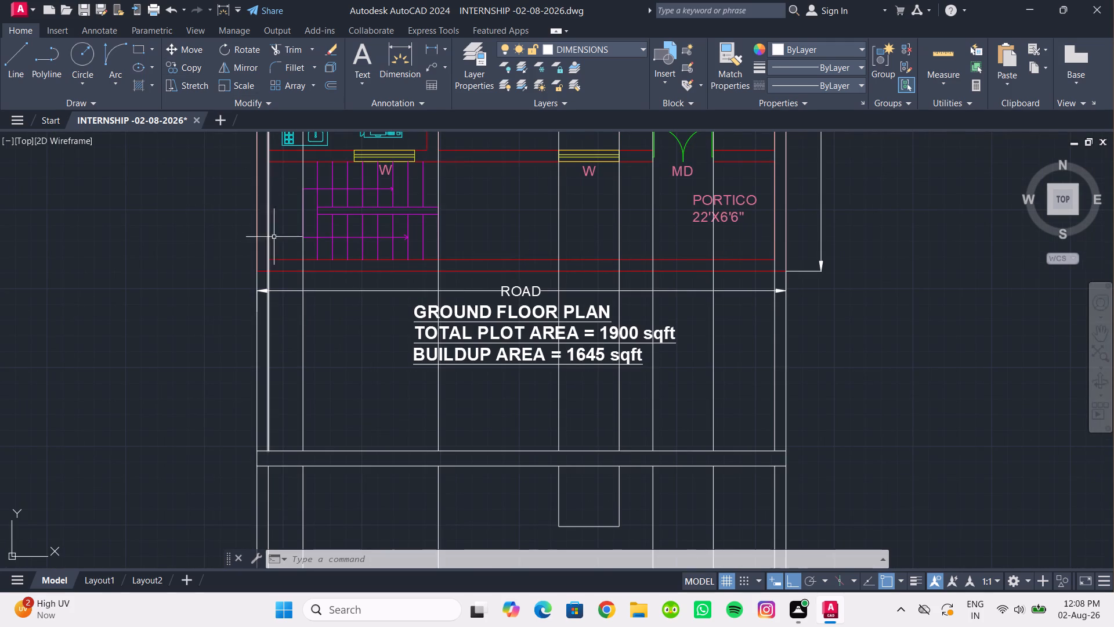
type("XL")
key("Return")
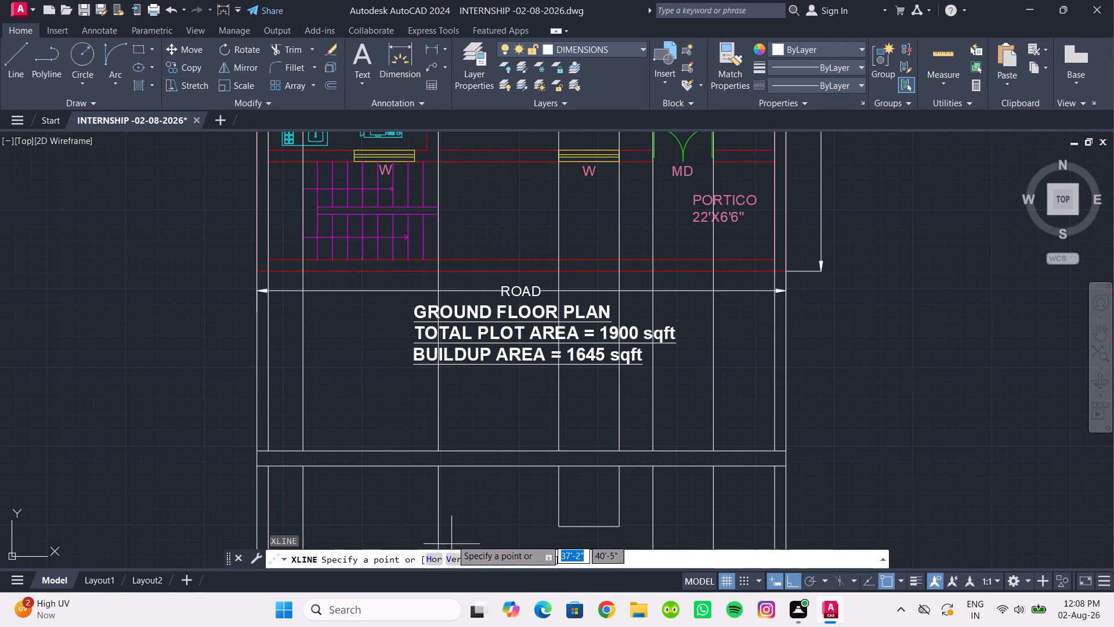
left_click(453, 558)
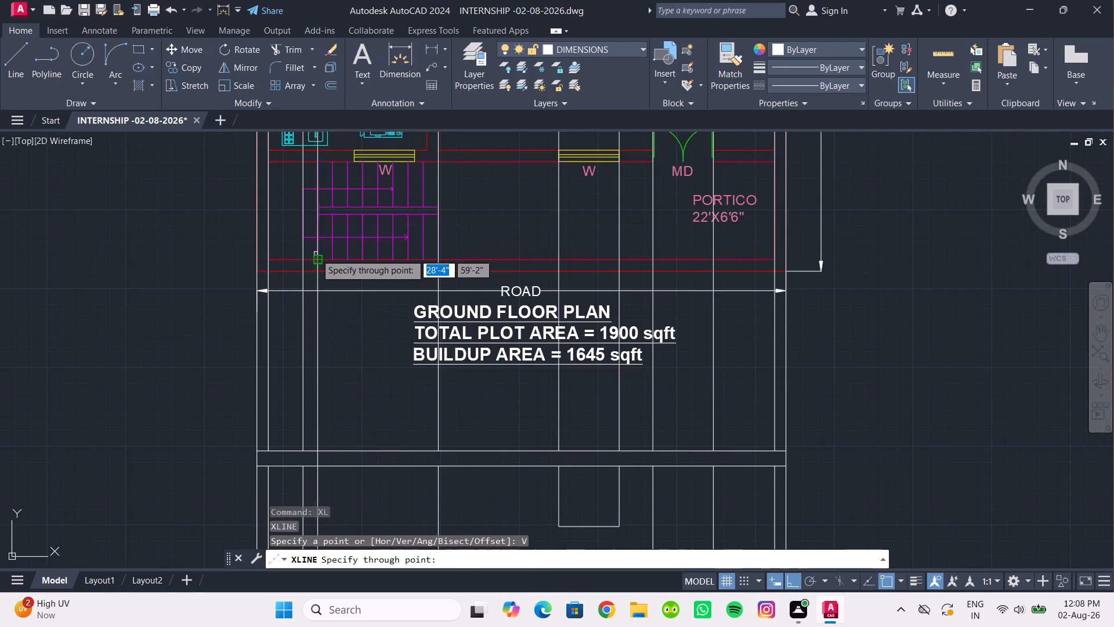
scroll(319, 262, "up", 3)
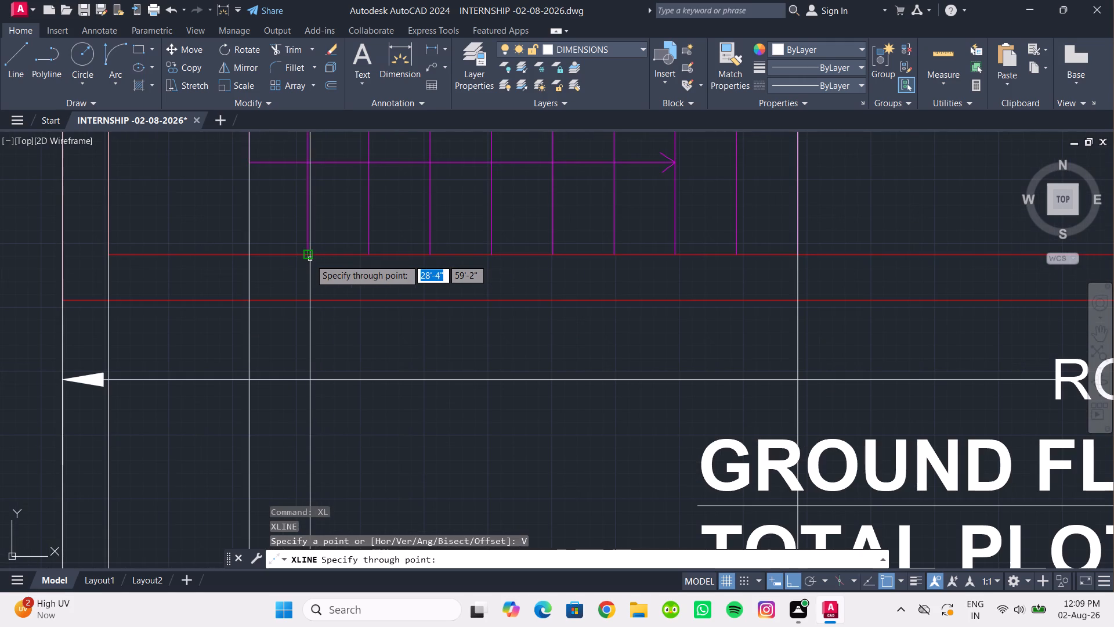
left_click(309, 258)
left_click(370, 254)
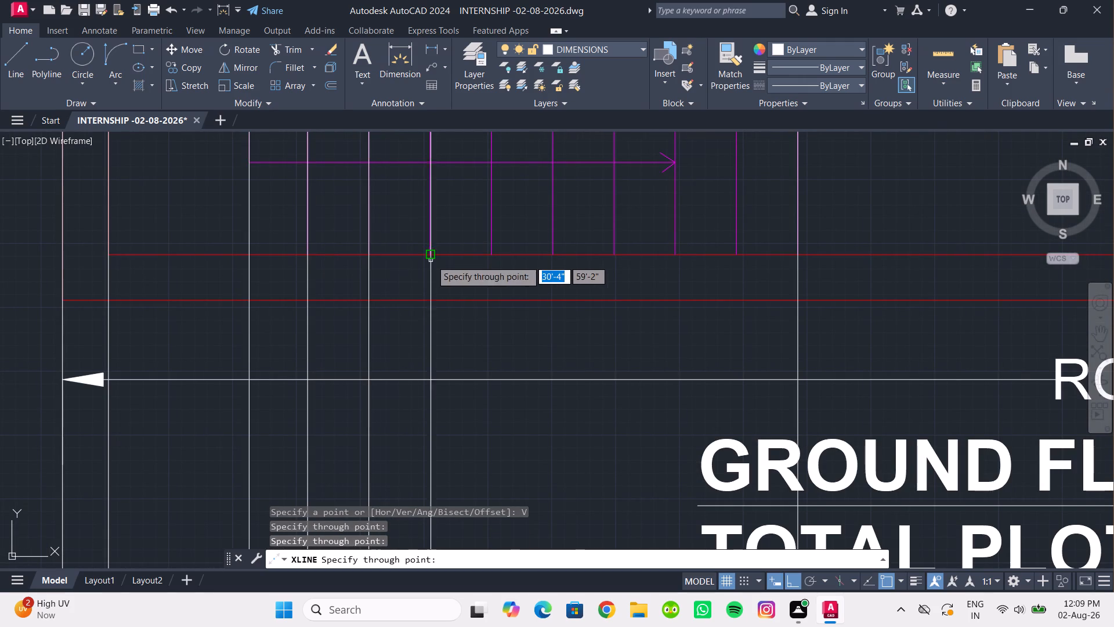
left_click(431, 255)
left_click(494, 258)
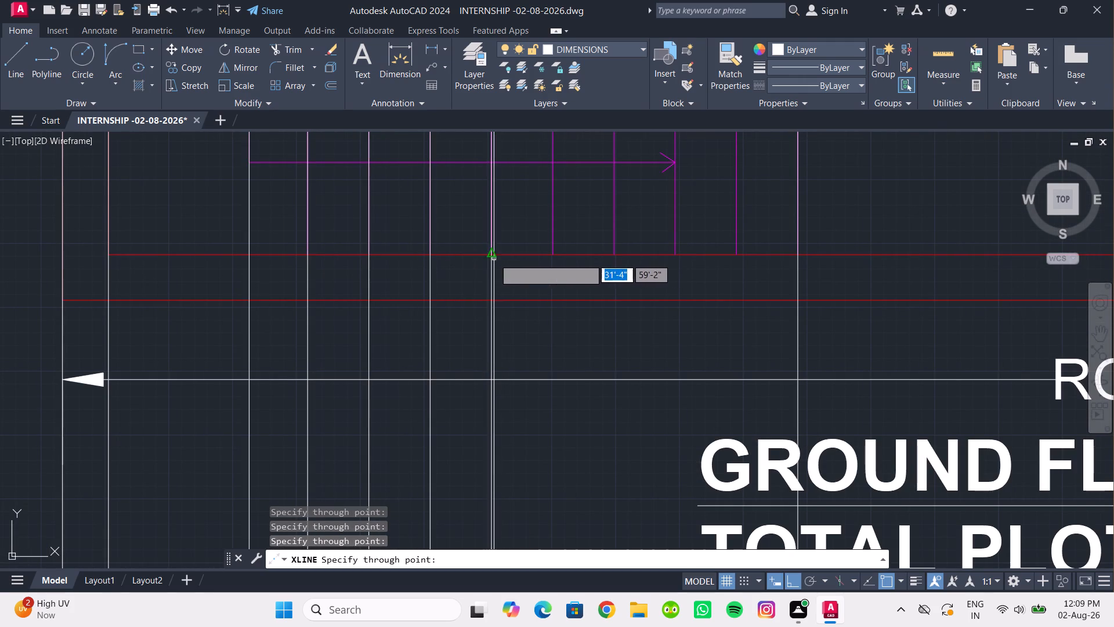
left_click_drag(555, 257, 569, 258)
left_click_drag(613, 257, 618, 256)
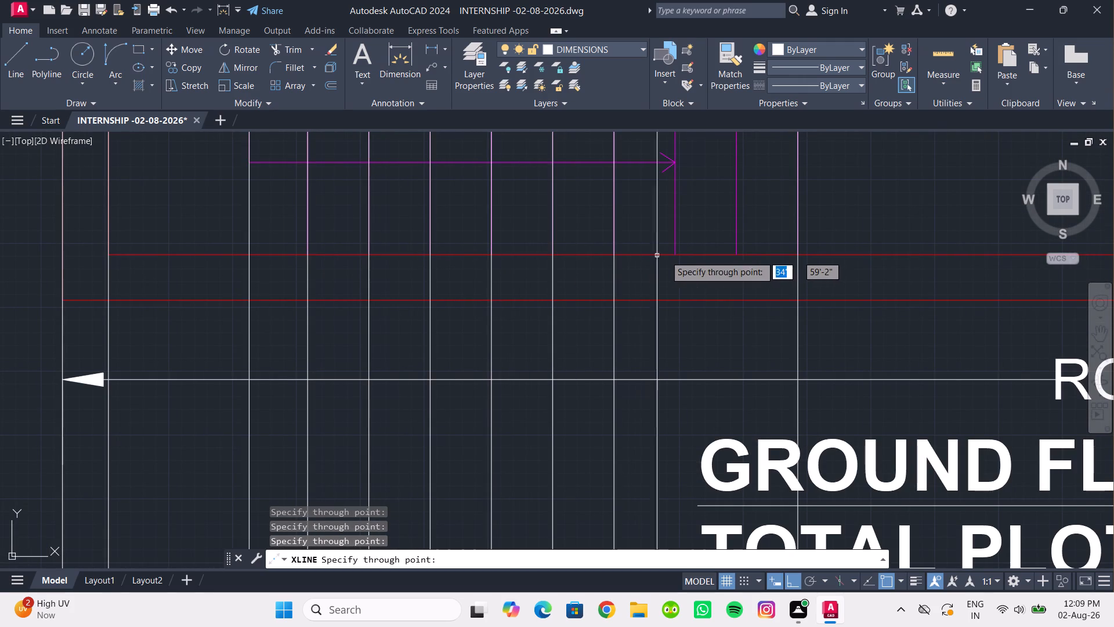
left_click_drag(679, 255, 698, 255)
left_click(740, 255)
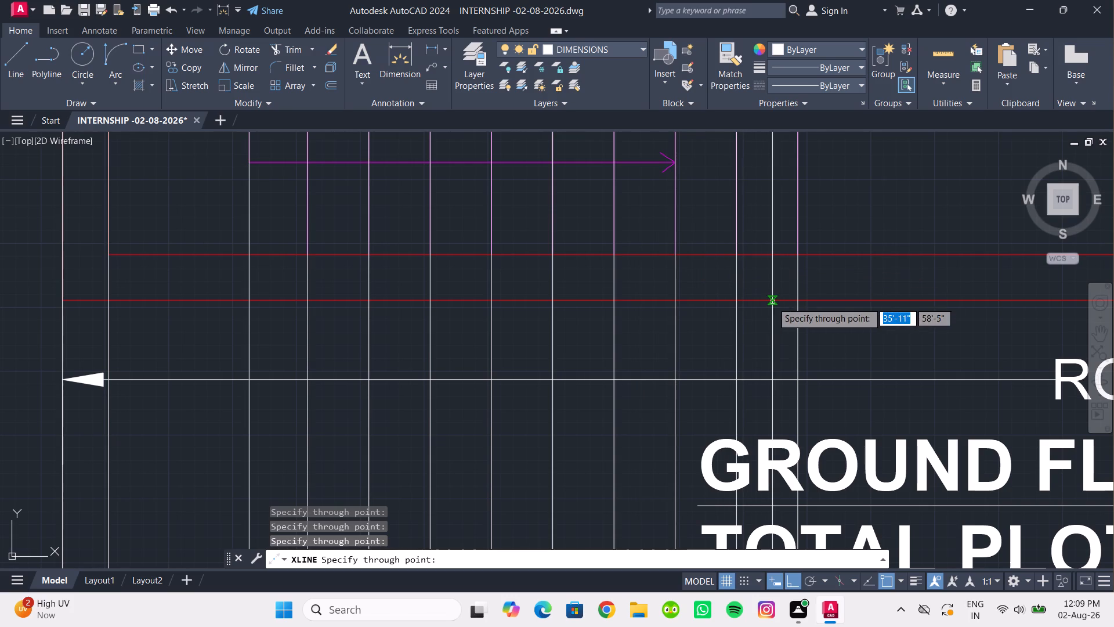
scroll(772, 302, "down", 1)
middle_click_drag(772, 302, 736, 195)
key("Escape")
Copy the loose step profile by its riser's base corner into the staircase bay, stacking four rising steps from the base line along the projection lines.
scroll(697, 302, "down", 2)
middle_click_drag(693, 308, 667, 200)
middle_click_drag(663, 374, 663, 386)
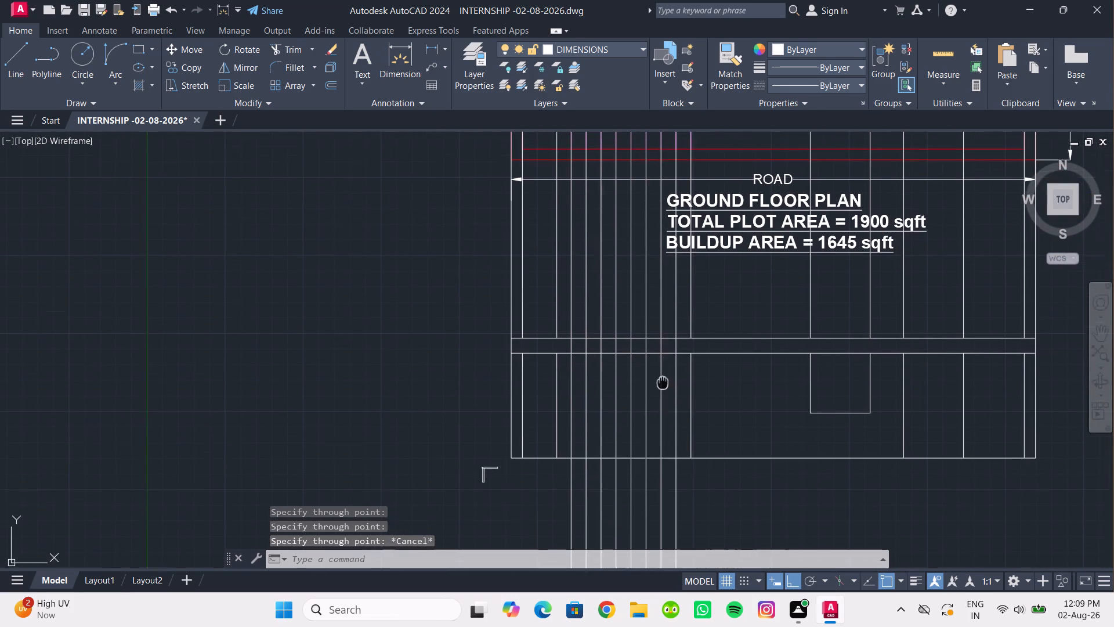
middle_click_drag(663, 386, 663, 405)
middle_click_drag(638, 451, 616, 438)
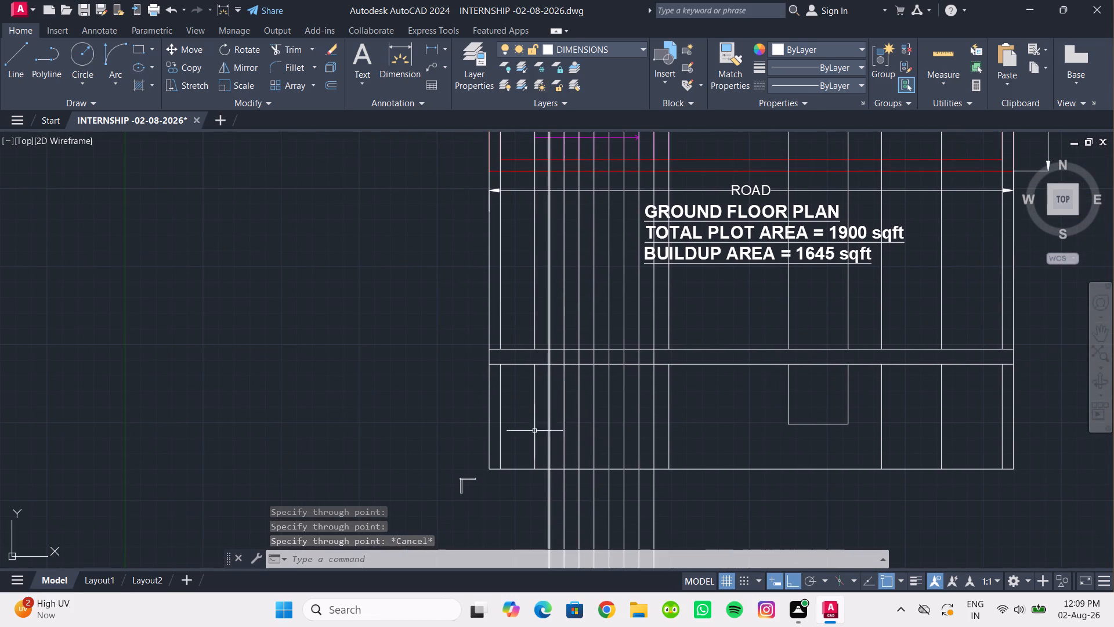
middle_click_drag(509, 459, 489, 403)
scroll(463, 453, "up", 3)
left_click_drag(463, 453, 429, 425)
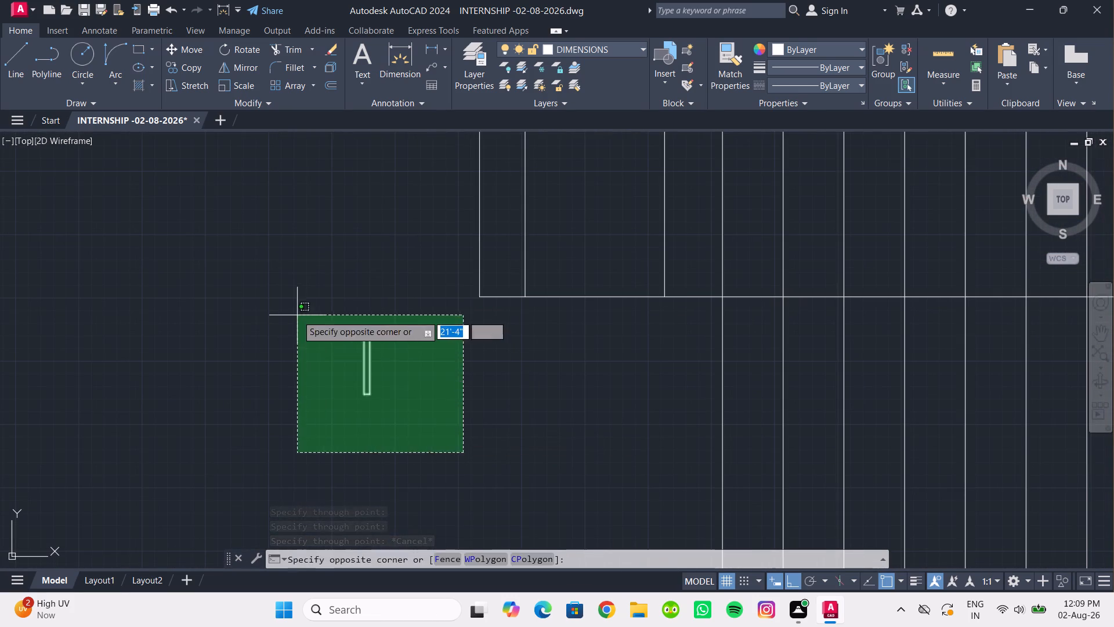
left_click(297, 315)
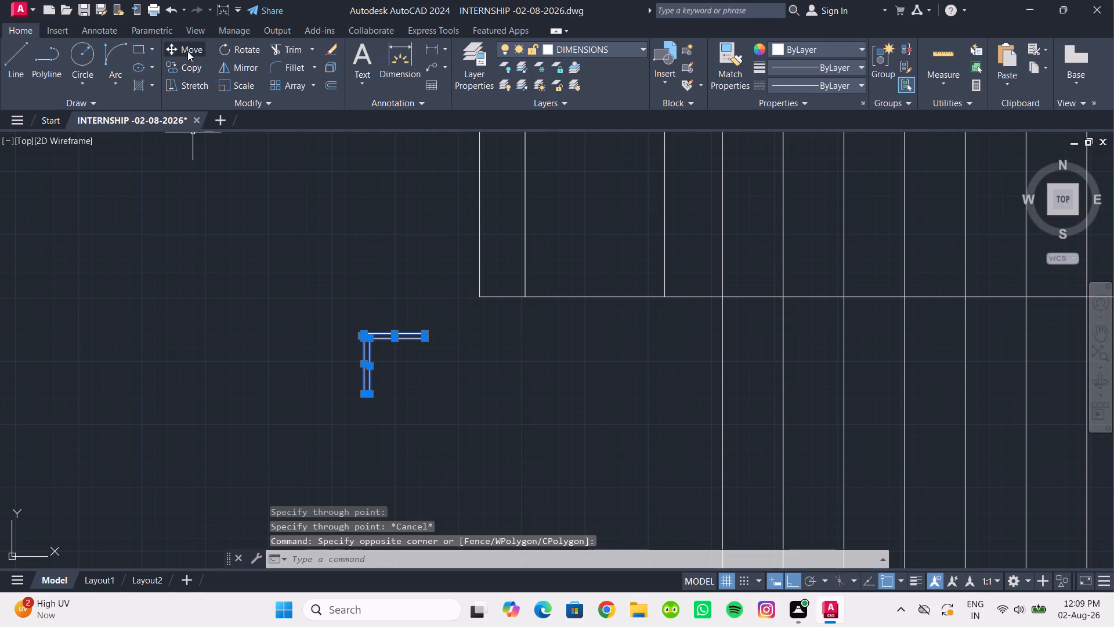
left_click(186, 63)
scroll(316, 403, "up", 3)
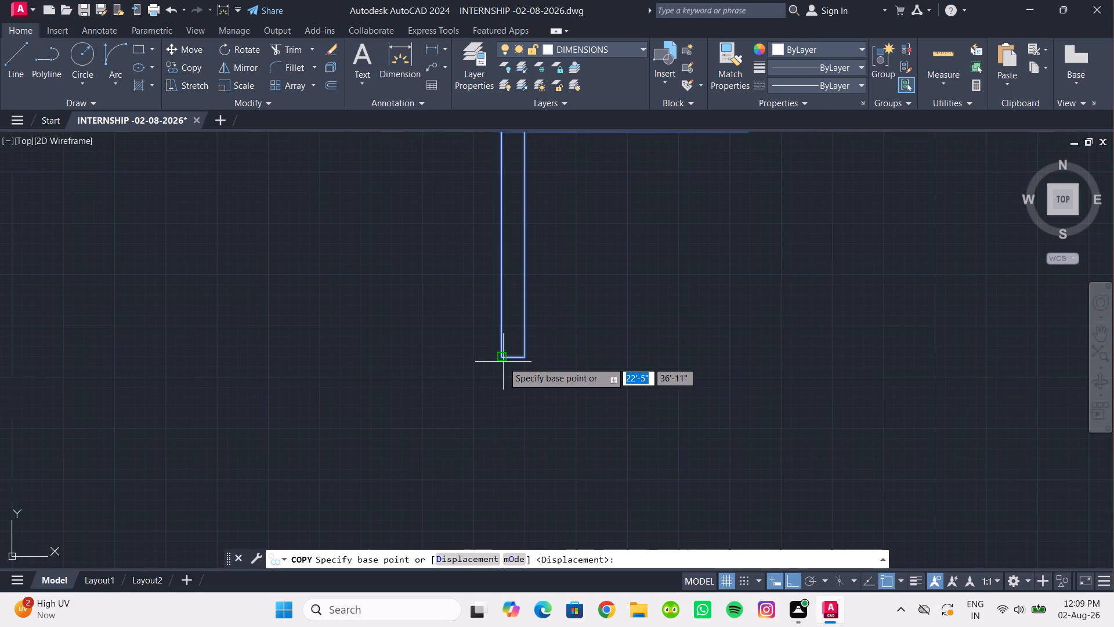
left_click(503, 362)
scroll(555, 332, "down", 3)
middle_click_drag(555, 332, 393, 510)
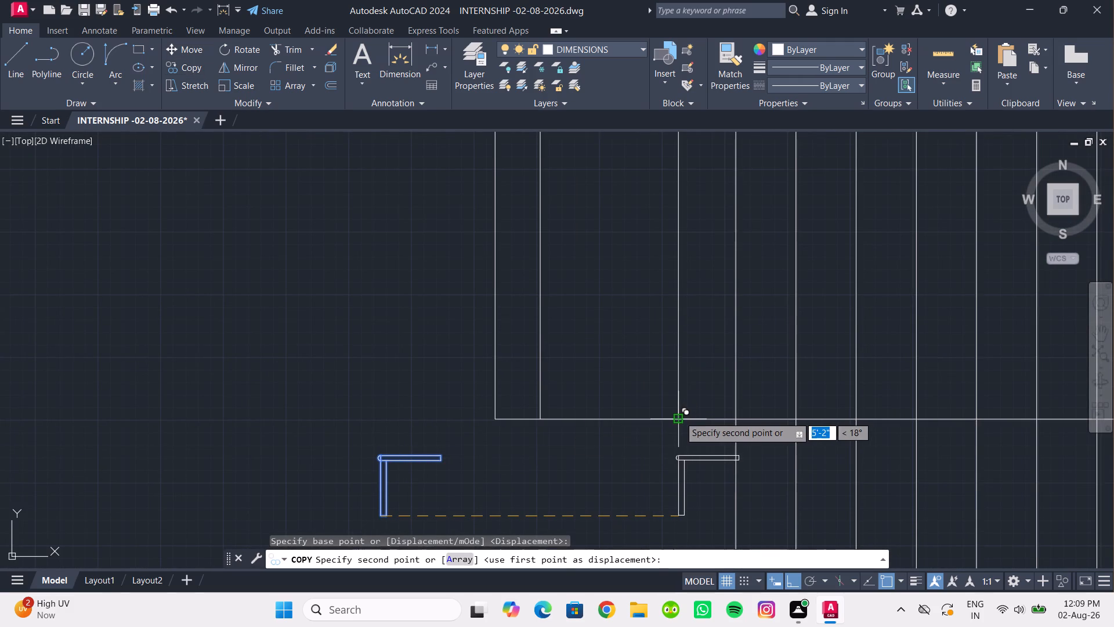
left_click(679, 416)
scroll(743, 357, "up", 3)
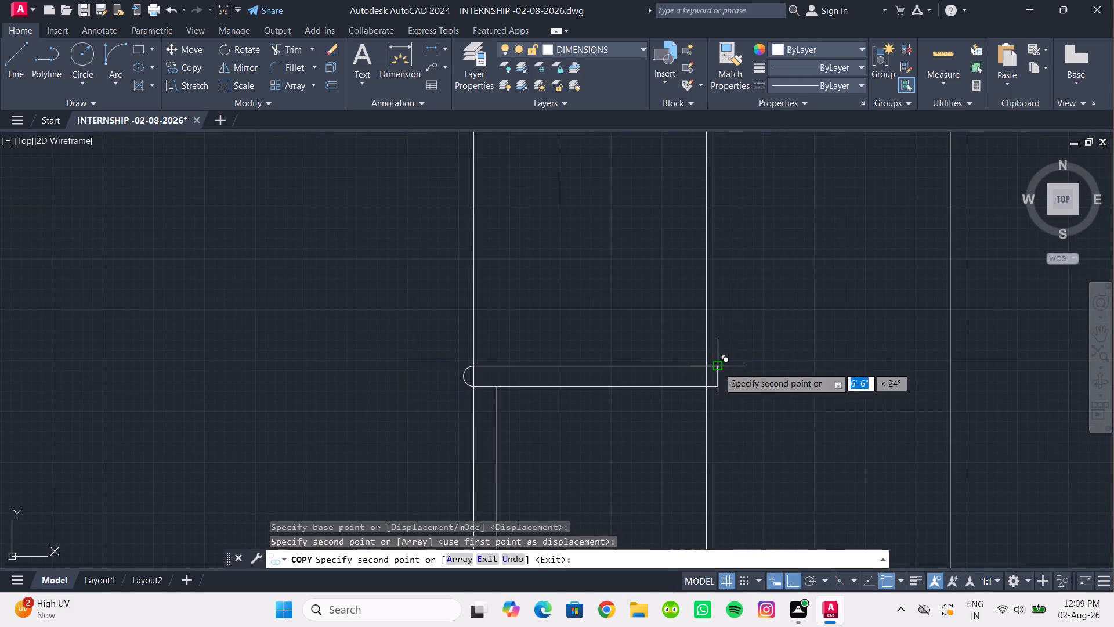
left_click(706, 366)
scroll(743, 353, "down", 1)
middle_click_drag(743, 353, 562, 477)
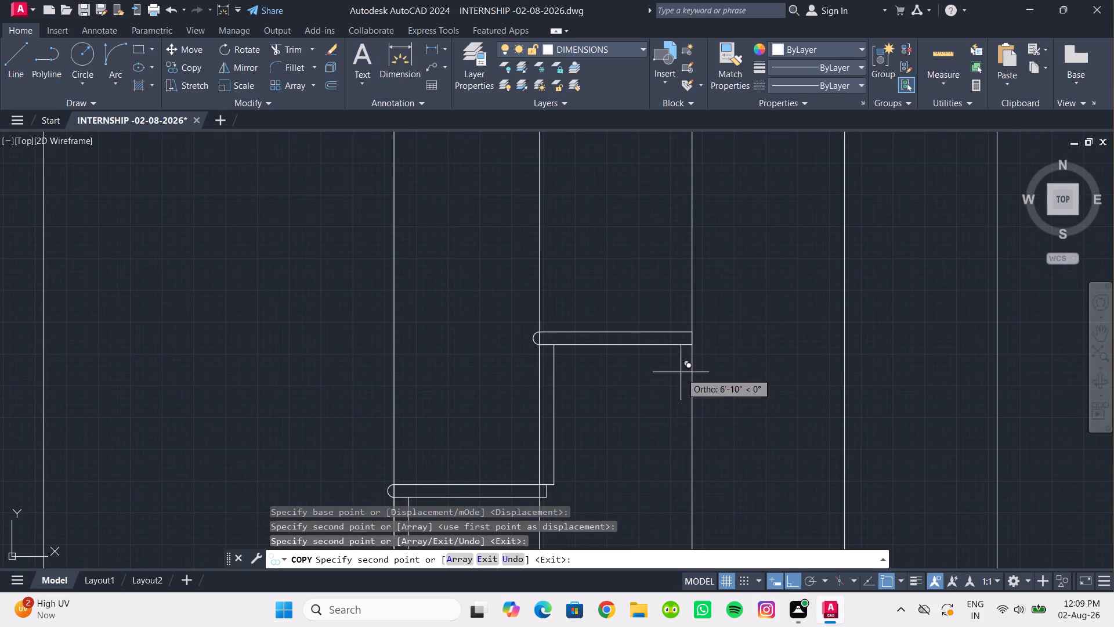
left_click(689, 326)
scroll(752, 323, "down", 1)
middle_click_drag(752, 323, 683, 374)
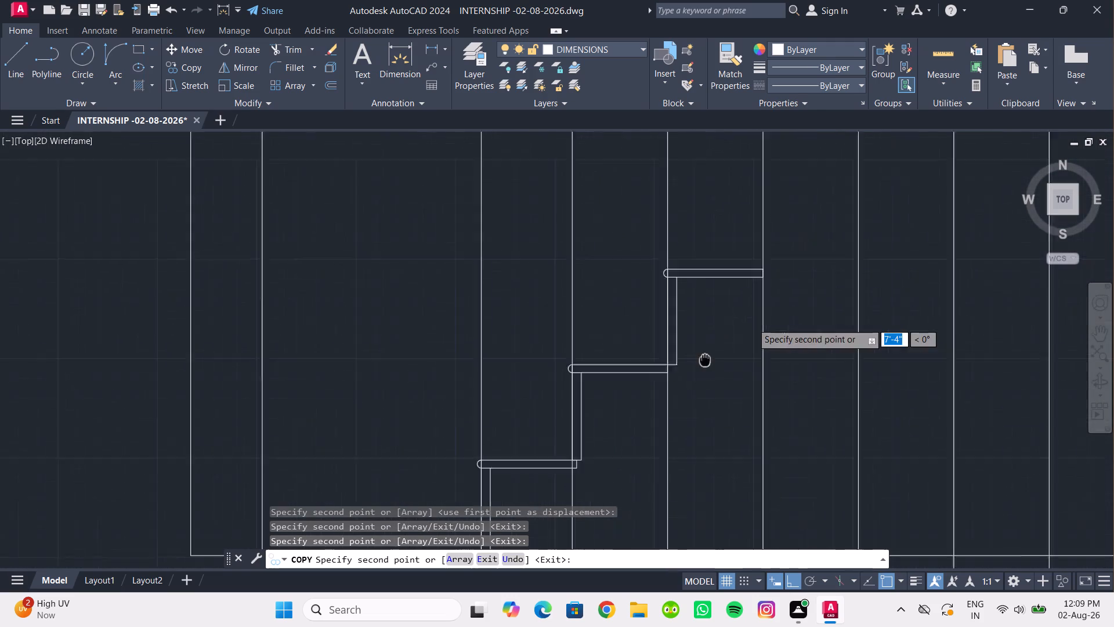
middle_click_drag(683, 374, 603, 448)
scroll(675, 357, "up", 2)
left_click(636, 363)
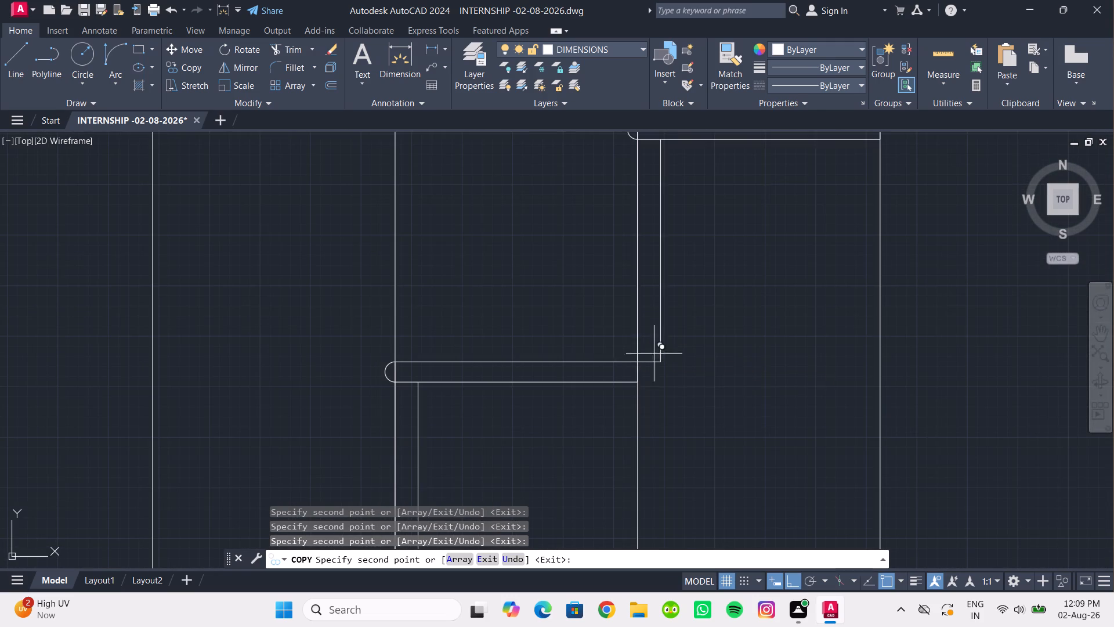
scroll(672, 343, "down", 3)
middle_click_drag(672, 343, 607, 440)
scroll(638, 424, "down", 3)
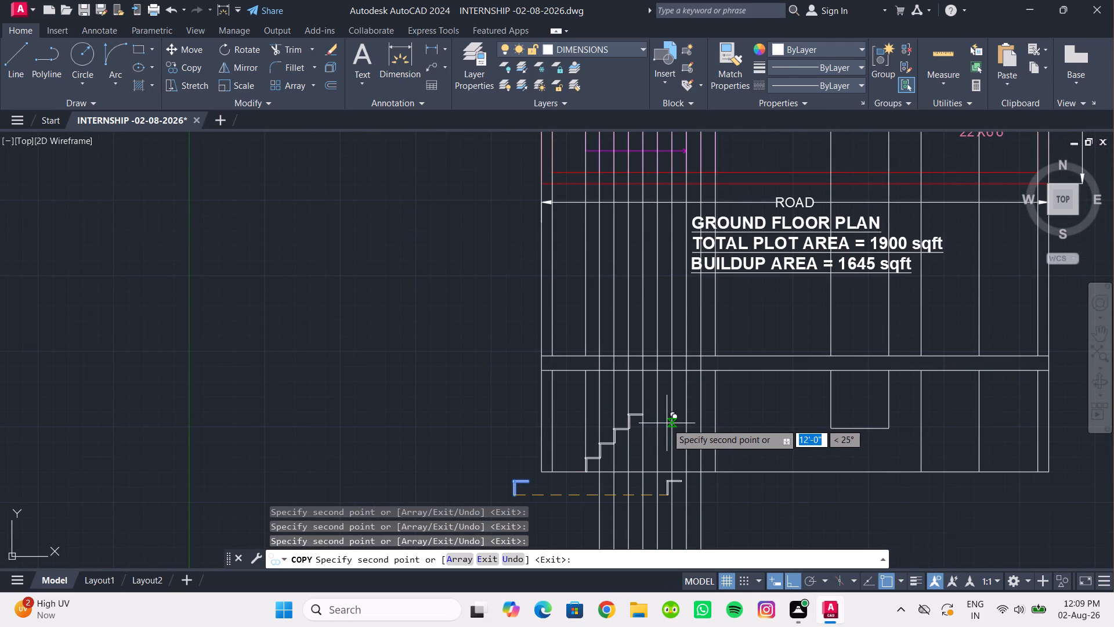
middle_click_drag(667, 419, 655, 438)
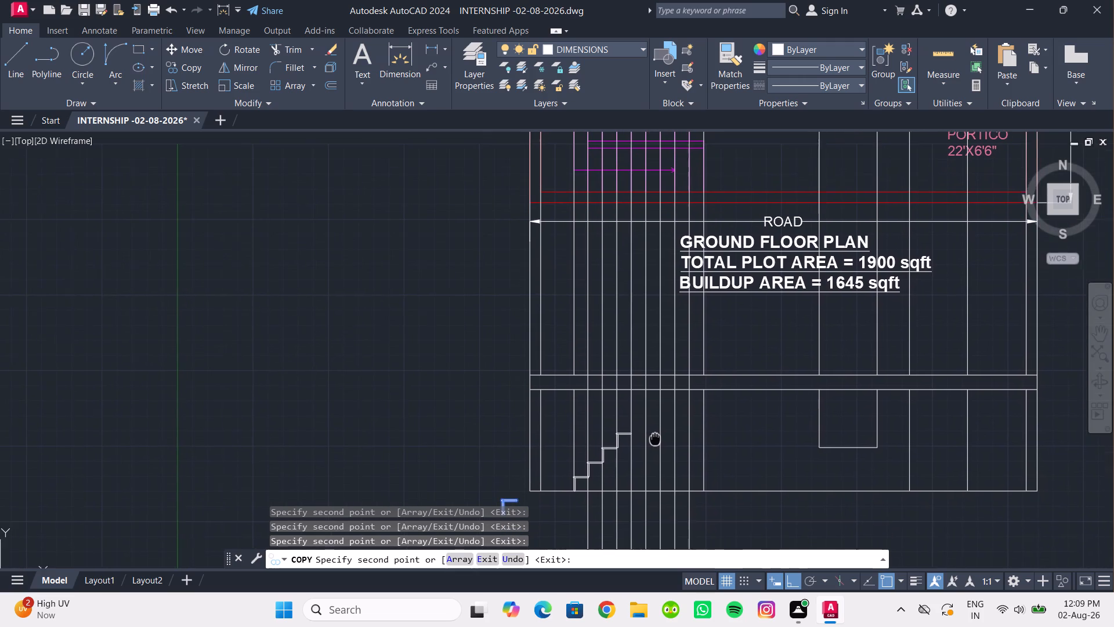
middle_click_drag(655, 438, 670, 451)
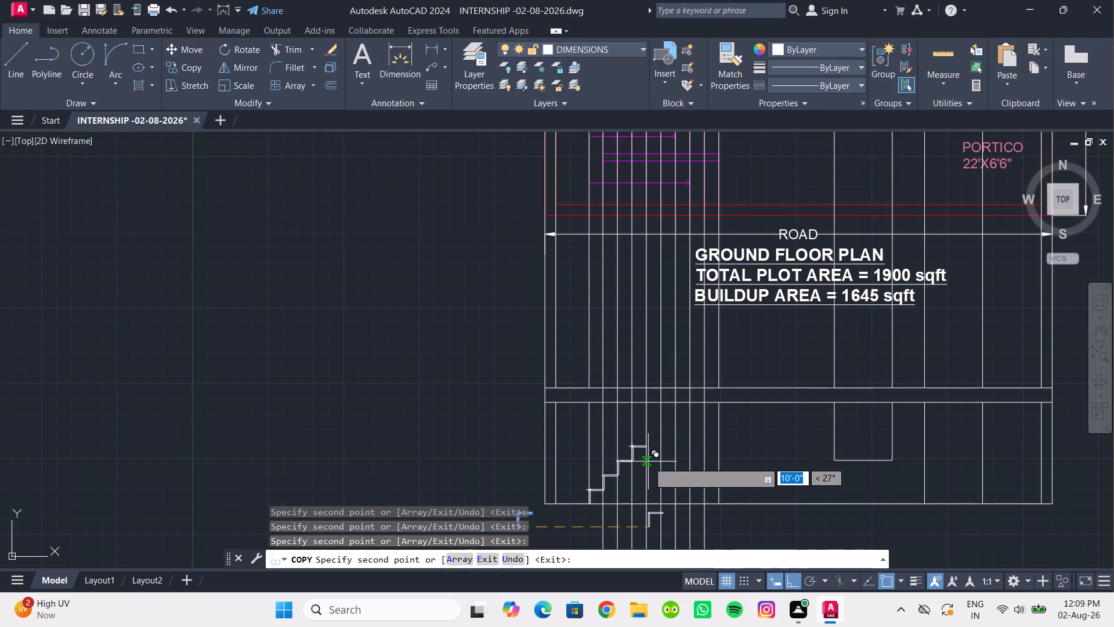
scroll(656, 456, "up", 2)
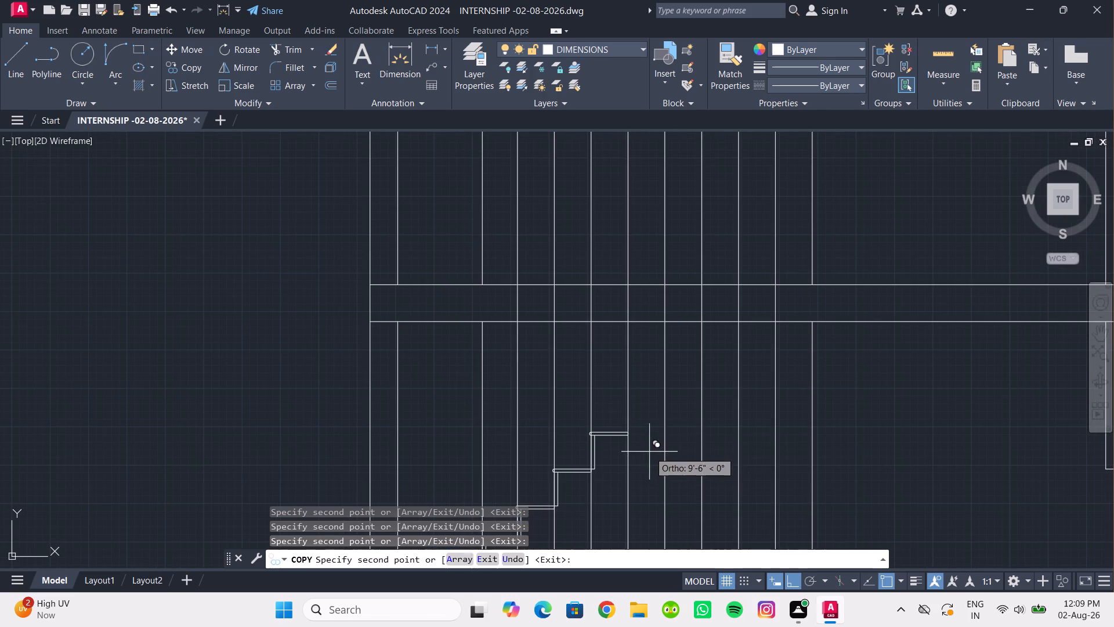
key("Escape")
Mirror the loose step profile outside the elevation about a vertical axis on its left, erasing the source.
scroll(593, 407, "down", 3)
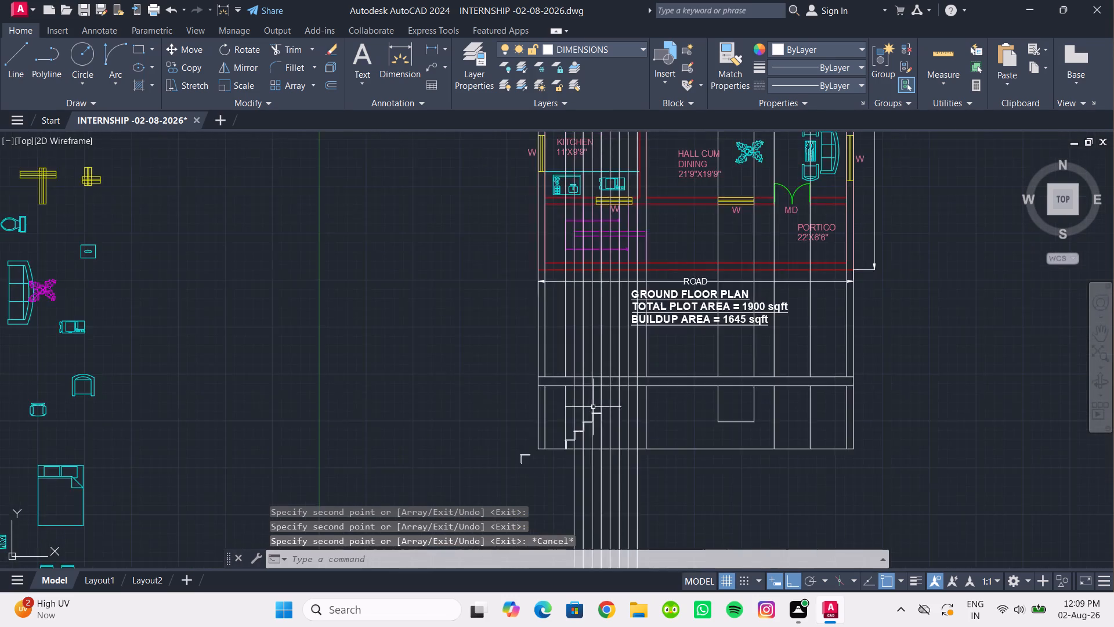
middle_click_drag(593, 407, 646, 362)
scroll(576, 437, "up", 1)
middle_click_drag(576, 437, 576, 472)
left_click_drag(553, 416, 596, 456)
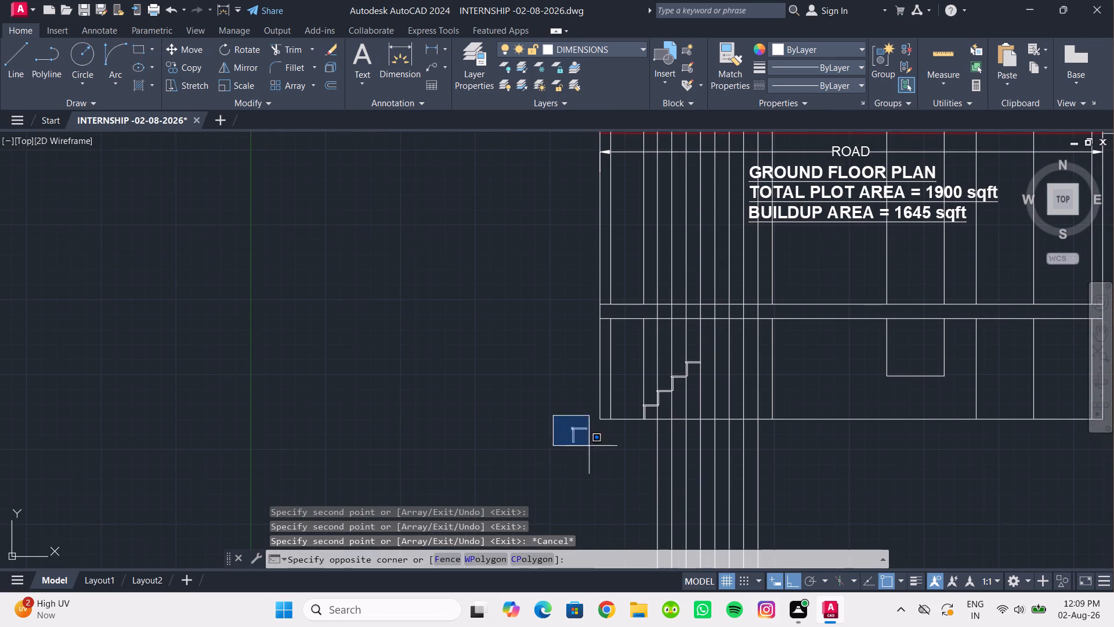
left_click(602, 470)
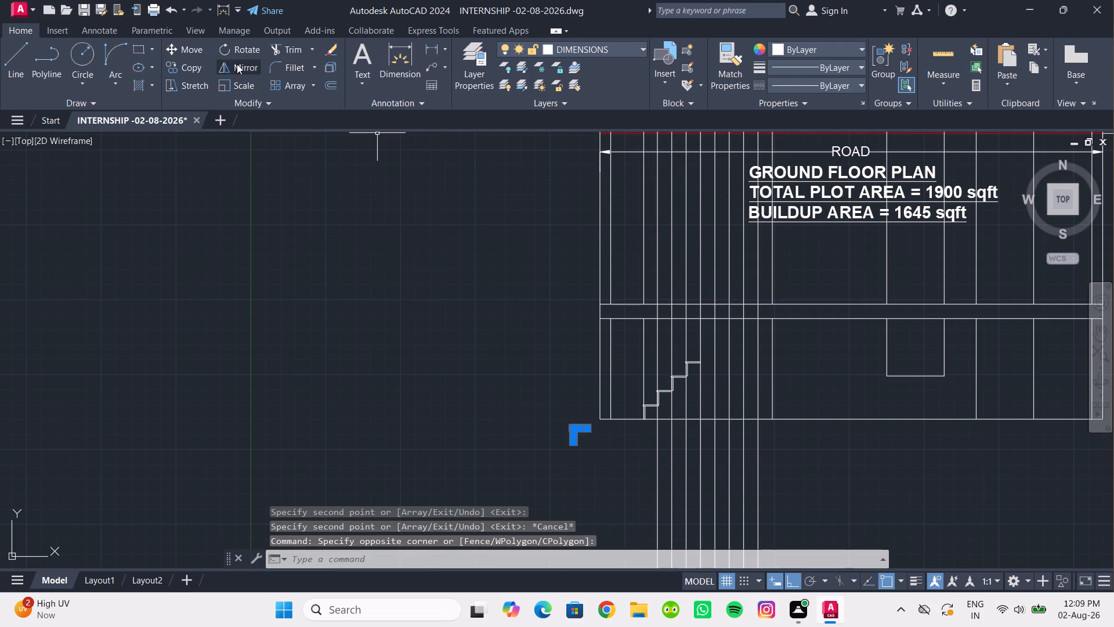
left_click(238, 71)
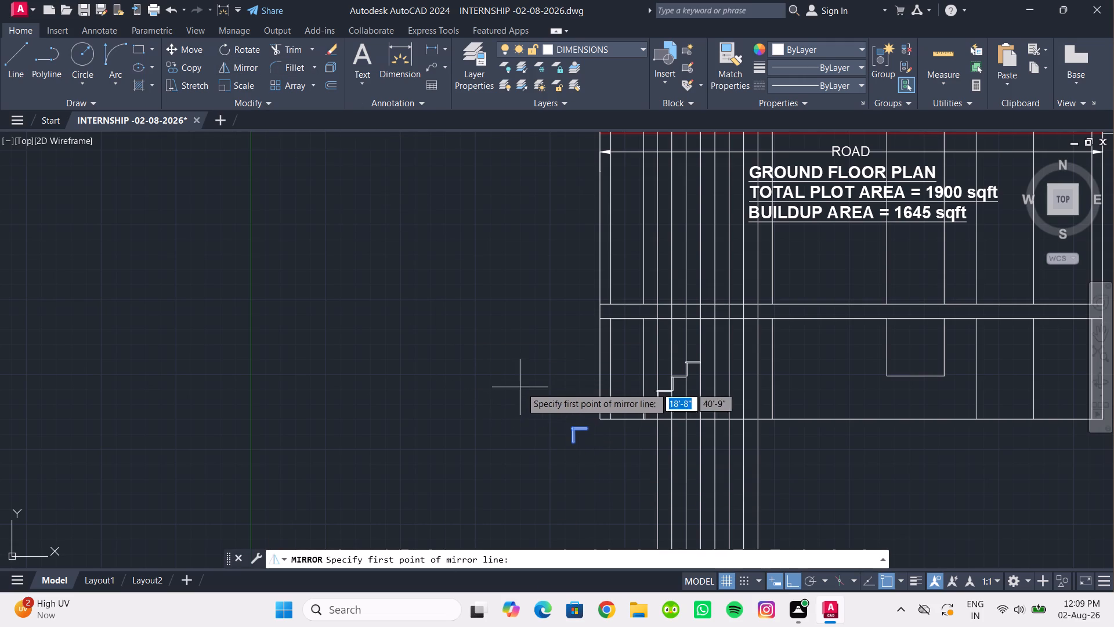
left_click(553, 395)
left_click(565, 491)
left_click_drag(601, 527, 562, 491)
Copy the mirrored step profile by its riser's base corner to the projection line just above the fourth step's tread end.
left_click_drag(533, 466, 514, 439)
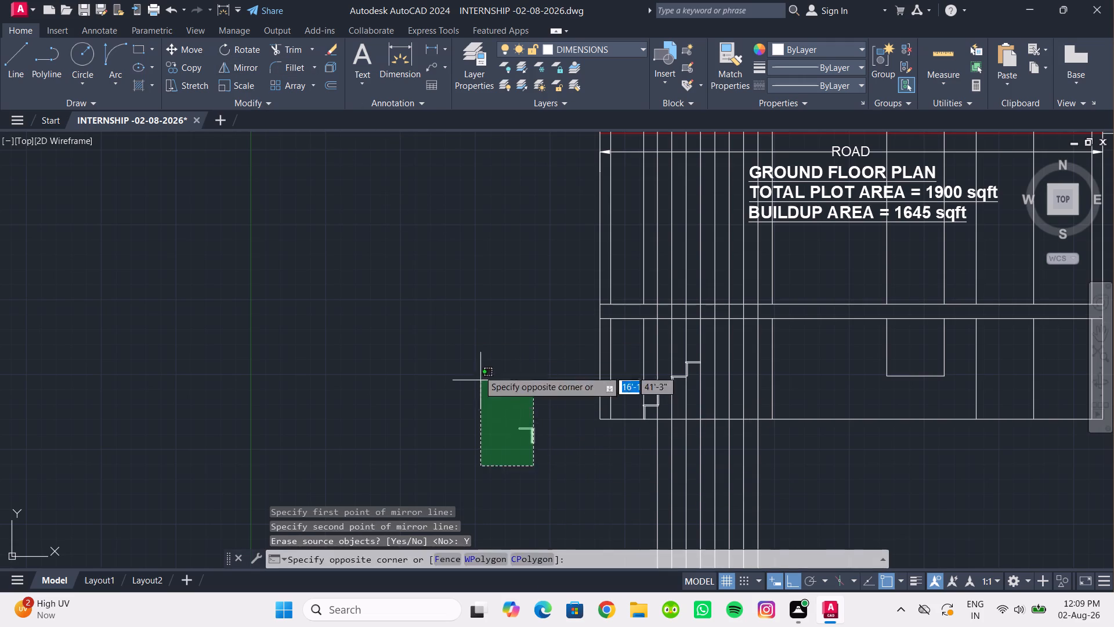
left_click_drag(476, 366, 467, 351)
left_click(190, 67)
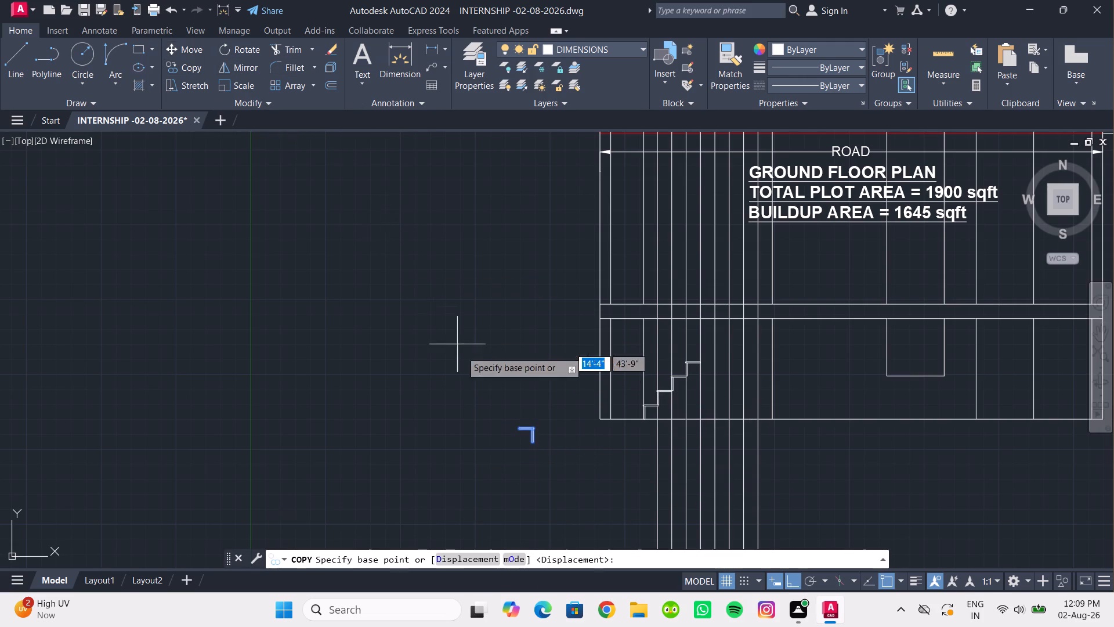
scroll(518, 438, "up", 4)
left_click(579, 435)
scroll(674, 417, "down", 2)
middle_click_drag(671, 418, 410, 415)
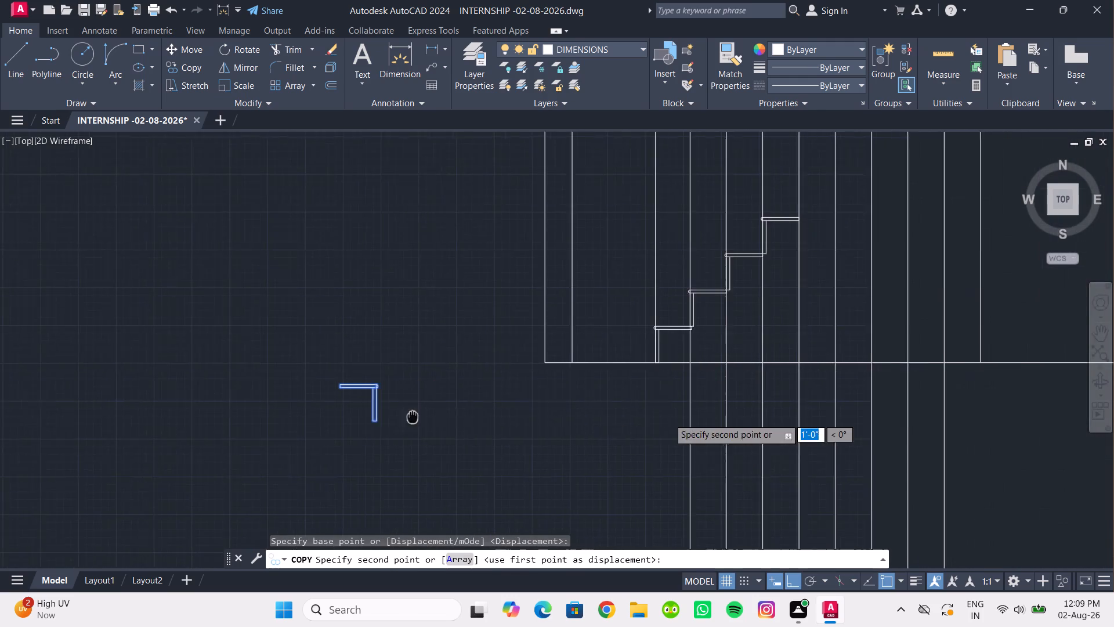
middle_click_drag(410, 415, 410, 415)
middle_click_drag(667, 246, 510, 372)
scroll(654, 353, "up", 1)
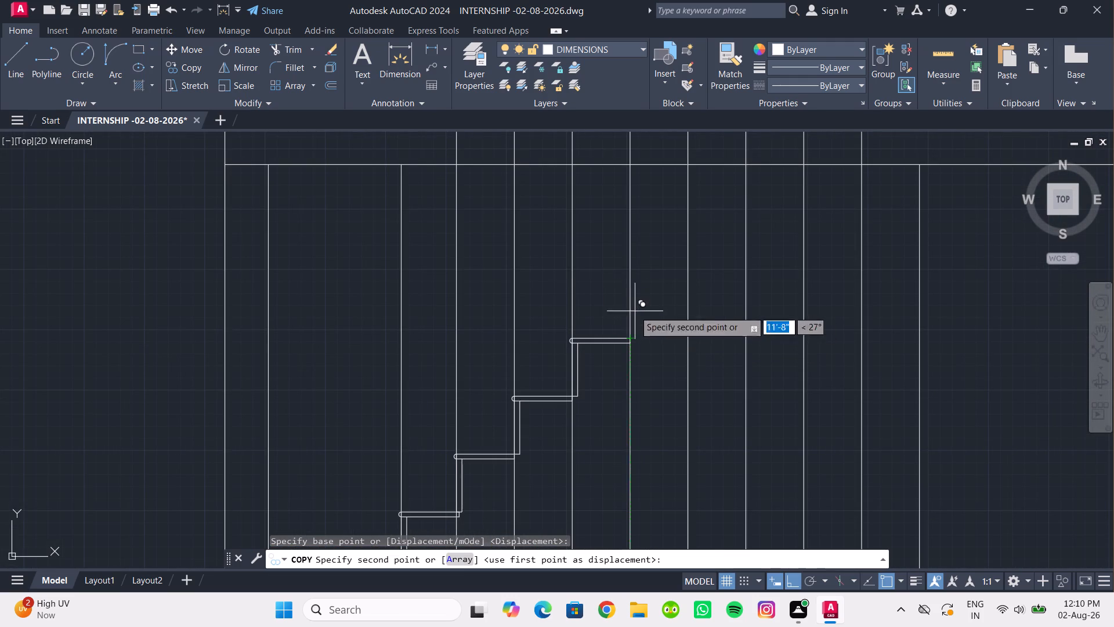
left_click(628, 307)
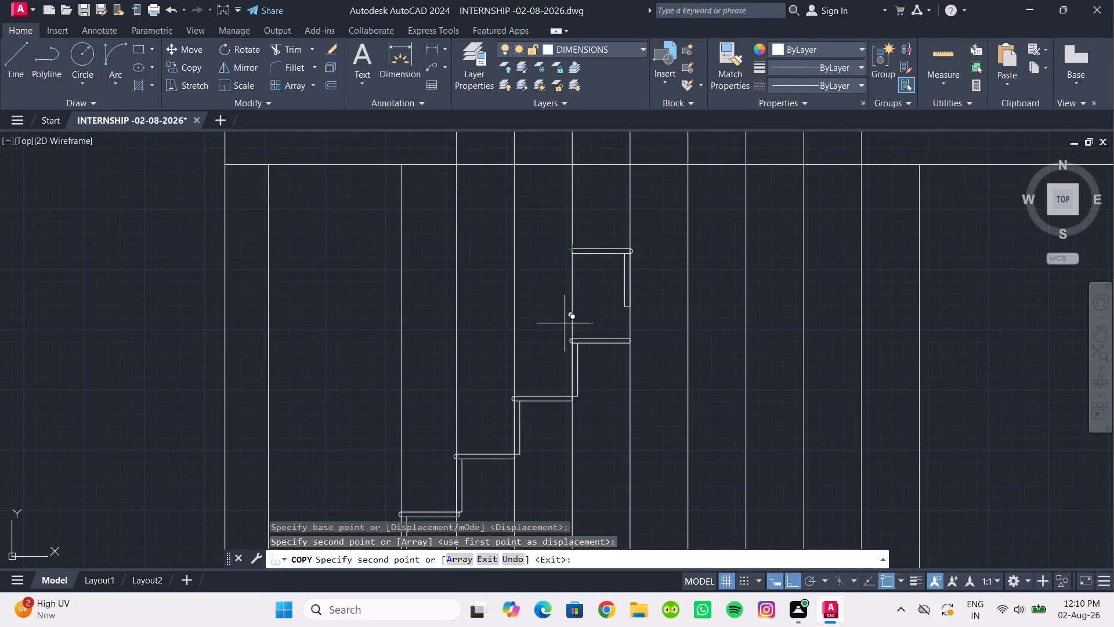
Stack three more copies of the mirrored step profile from the fourth step's nosing, rising leftward along the projection lines toward the slab.
scroll(562, 325, "up", 3)
left_click(598, 375)
scroll(513, 301, "down", 1)
middle_click_drag(513, 301, 592, 467)
left_click(497, 363)
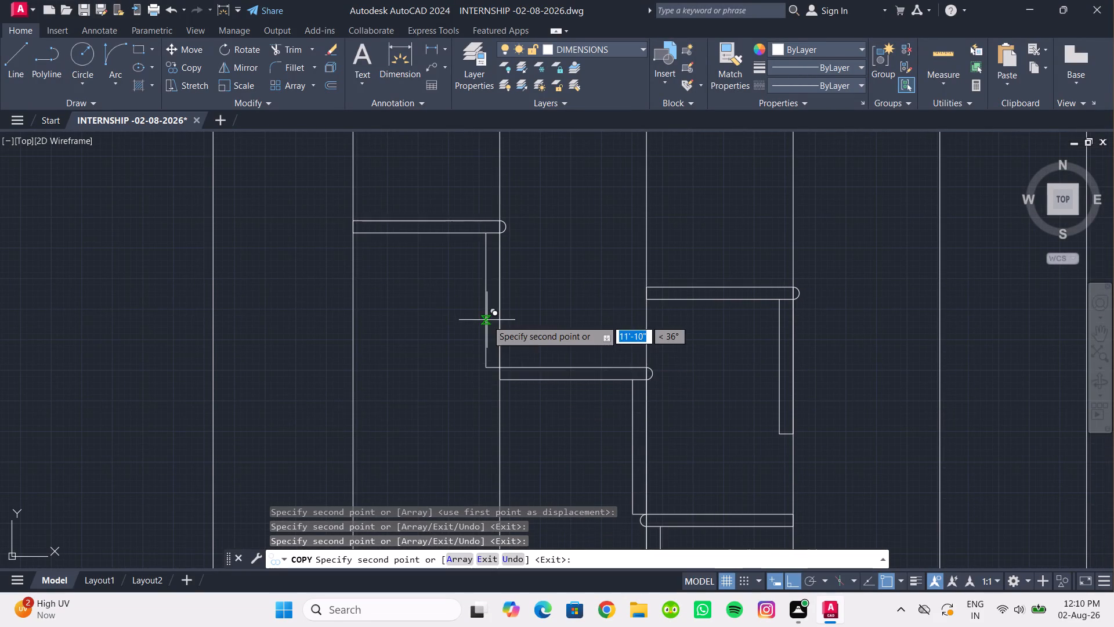
scroll(487, 320, "down", 1)
middle_click_drag(488, 320, 568, 446)
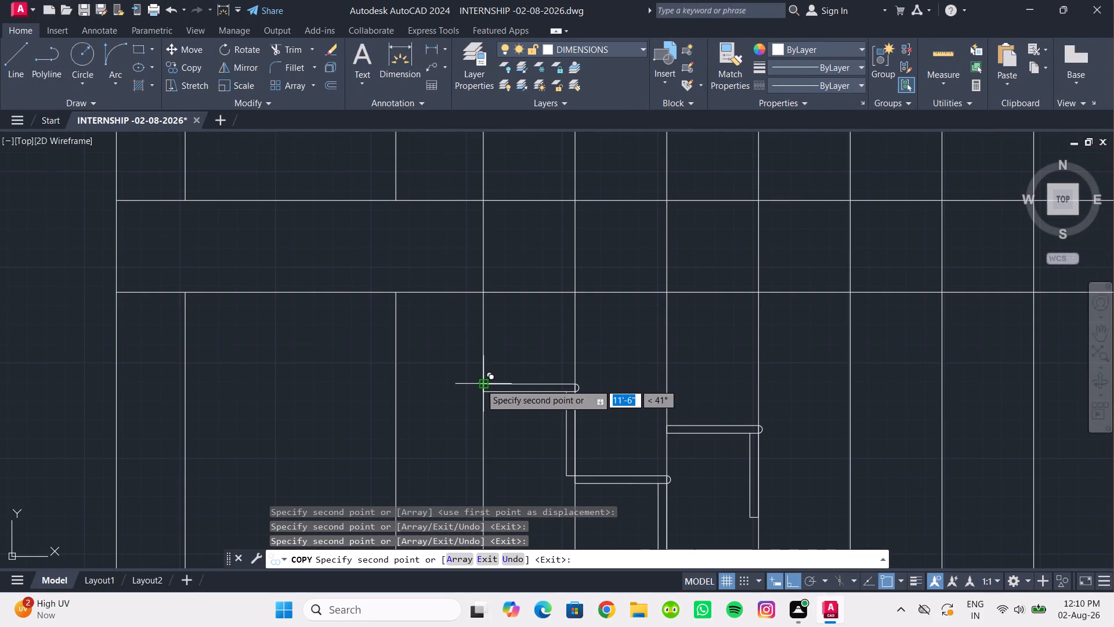
left_click(480, 384)
scroll(437, 397, "down", 3)
middle_click_drag(437, 397, 413, 359)
middle_click_drag(415, 404, 407, 343)
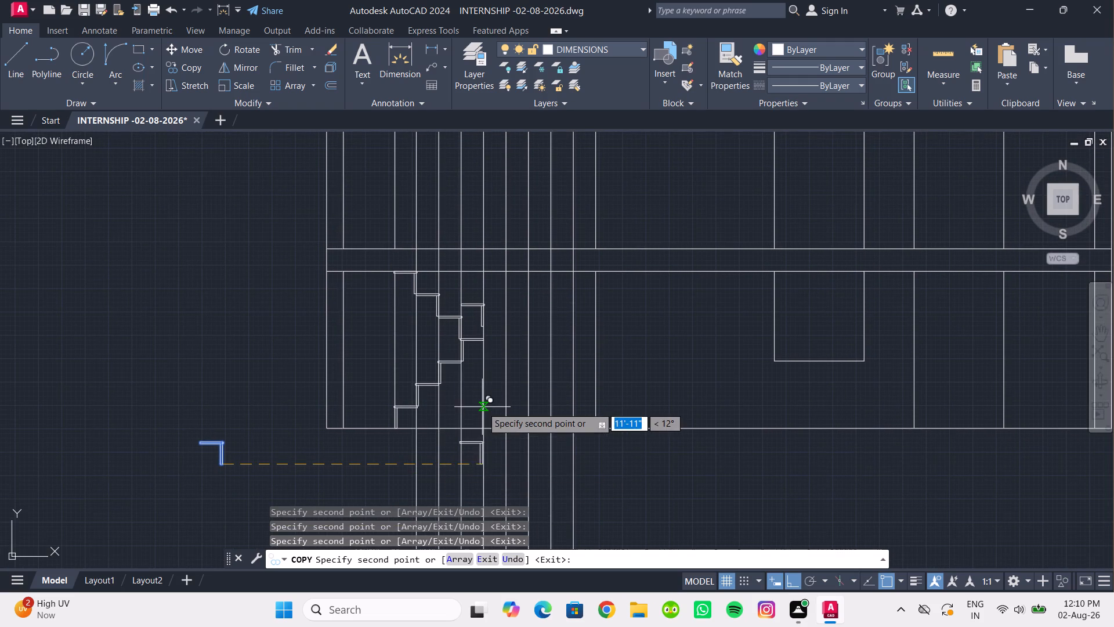
scroll(482, 407, "down", 1)
middle_click_drag(482, 407, 474, 473)
middle_click_drag(476, 460, 466, 452)
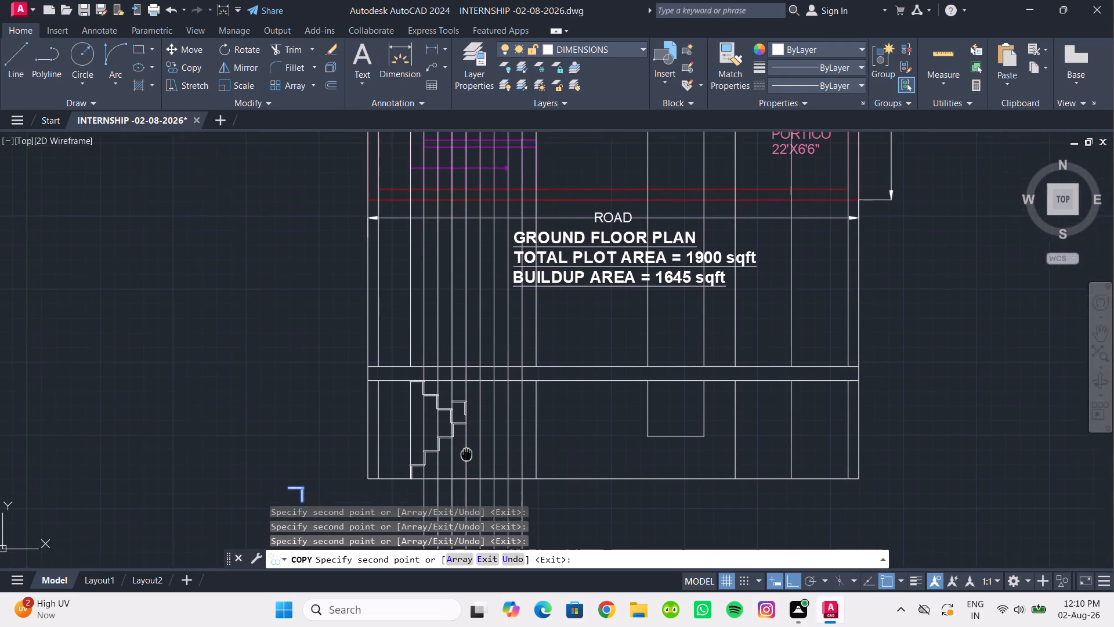
Examine the copied steps of both stair flights against the base line, projection lines and slab, ending the copying.
middle_click_drag(466, 452, 460, 428)
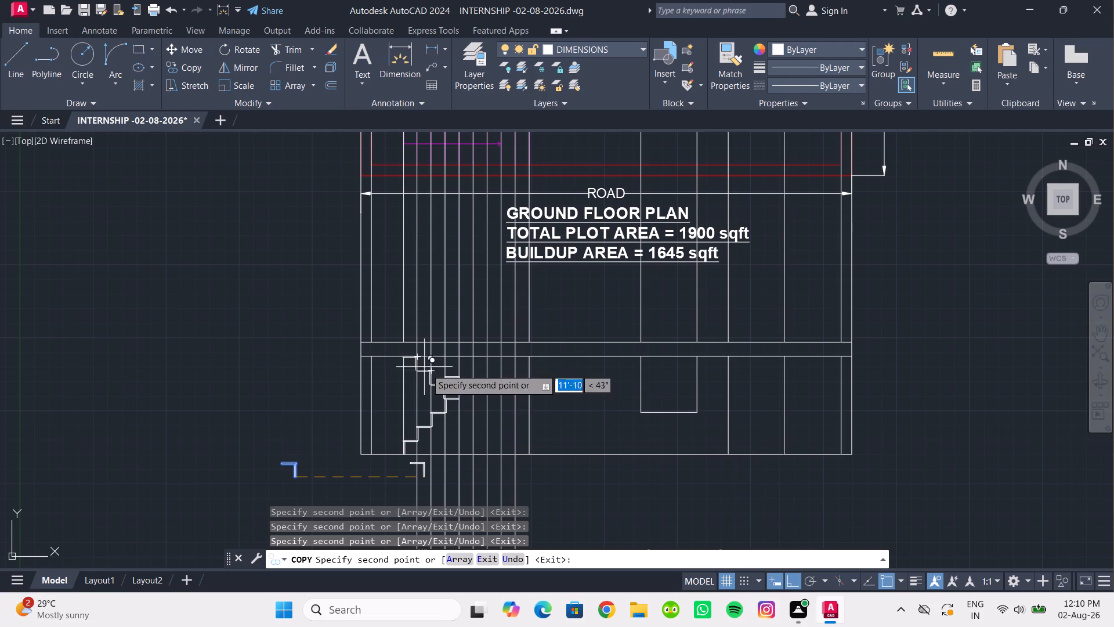
scroll(437, 435, "up", 1)
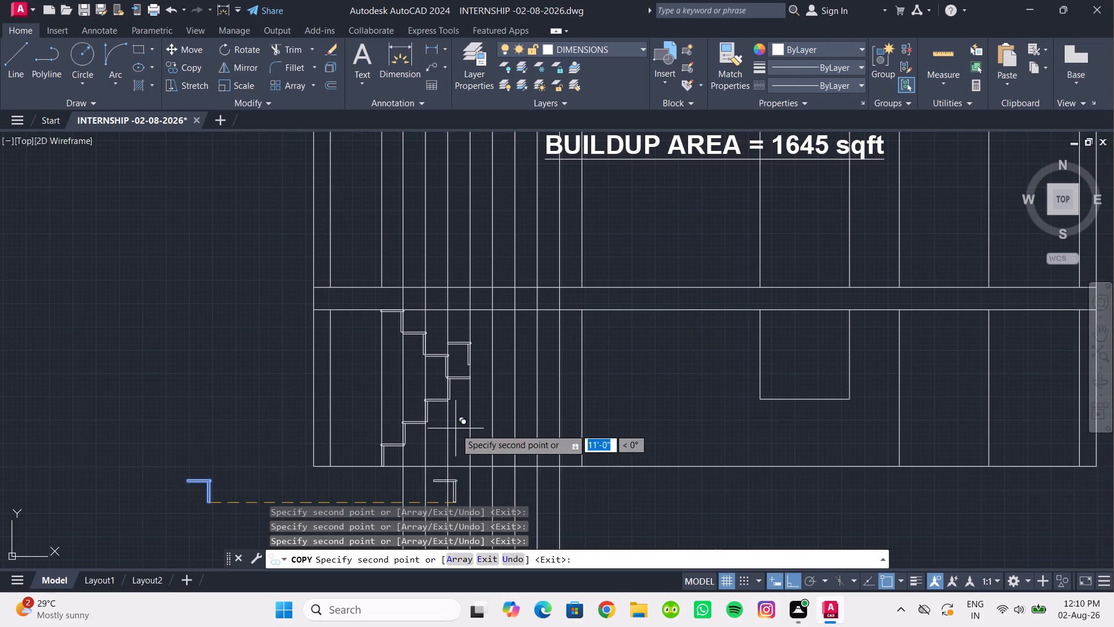
scroll(480, 428, "down", 1)
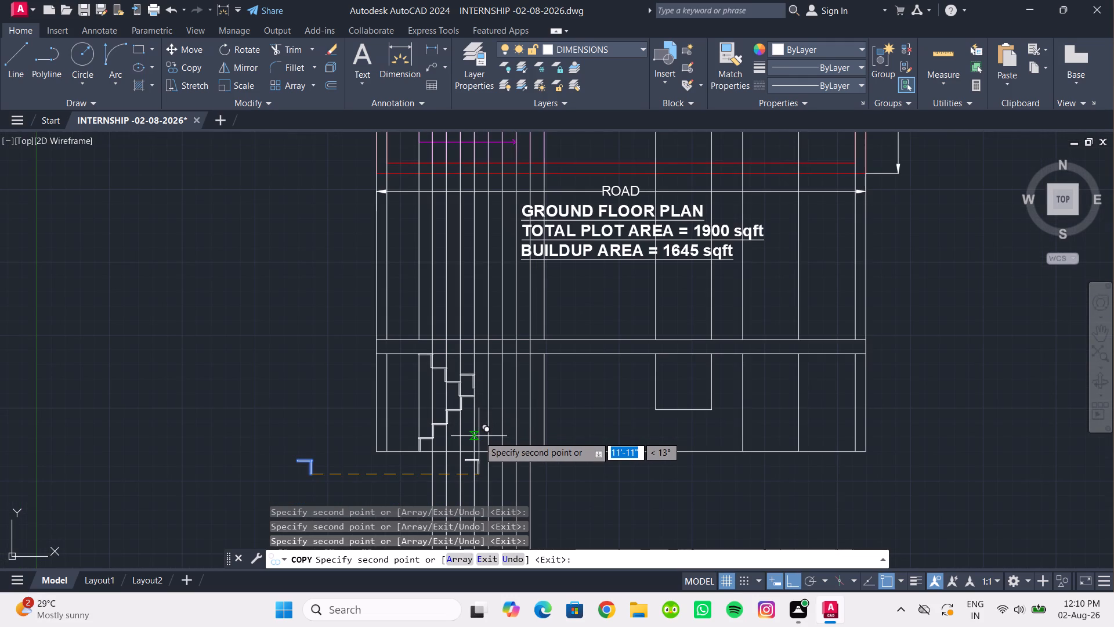
middle_click_drag(479, 436, 468, 460)
middle_click_drag(468, 460, 460, 462)
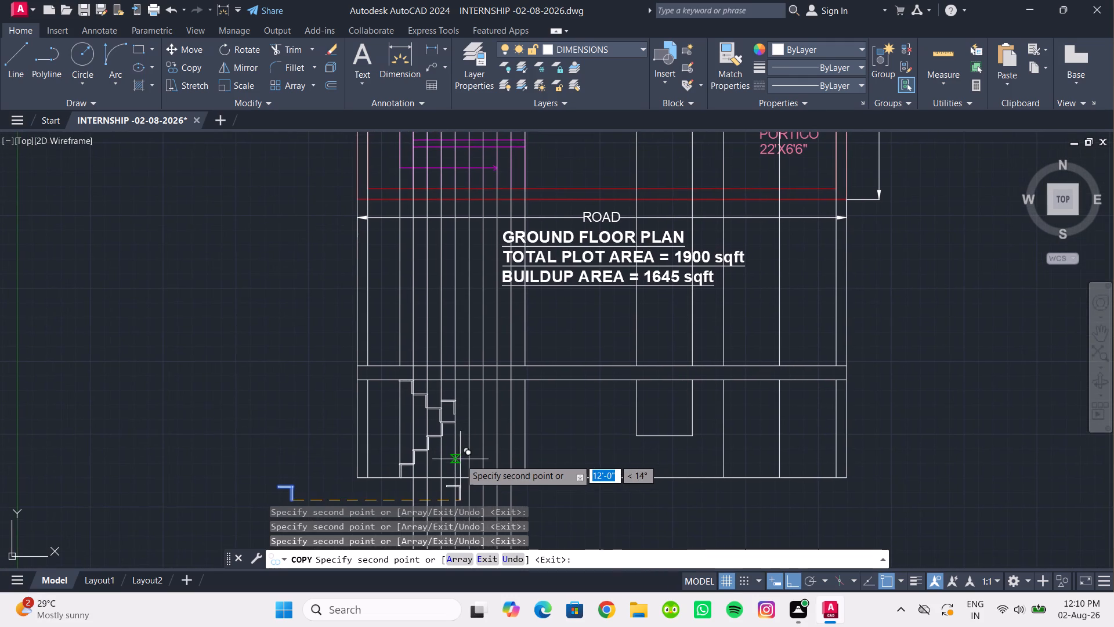
scroll(460, 459, "down", 1)
middle_click_drag(460, 459, 455, 455)
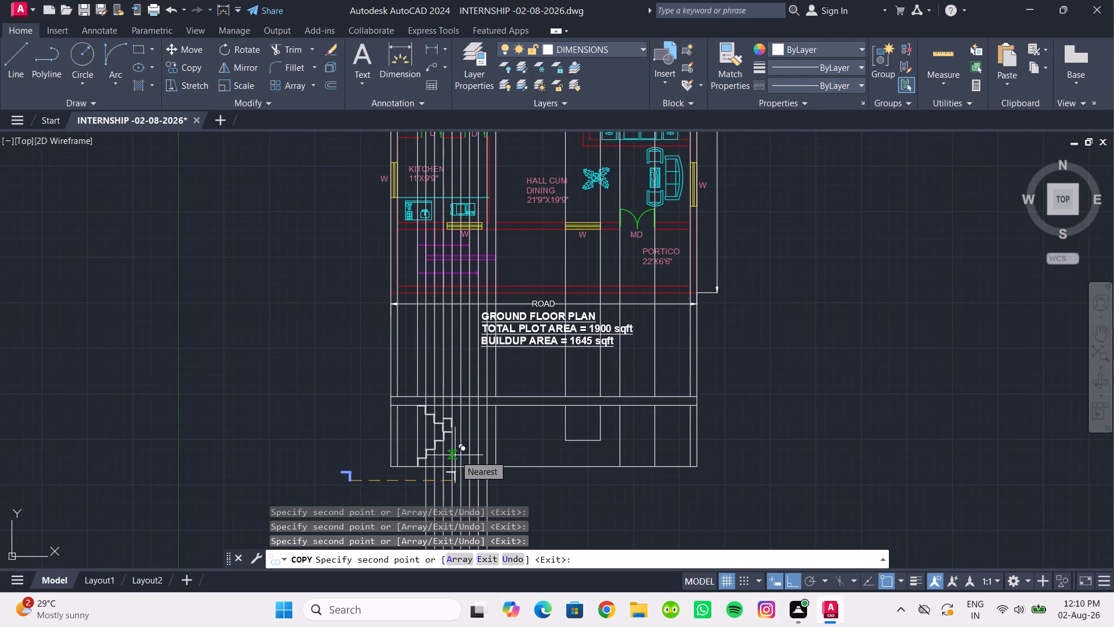
scroll(455, 455, "up", 2)
middle_click_drag(462, 455, 454, 423)
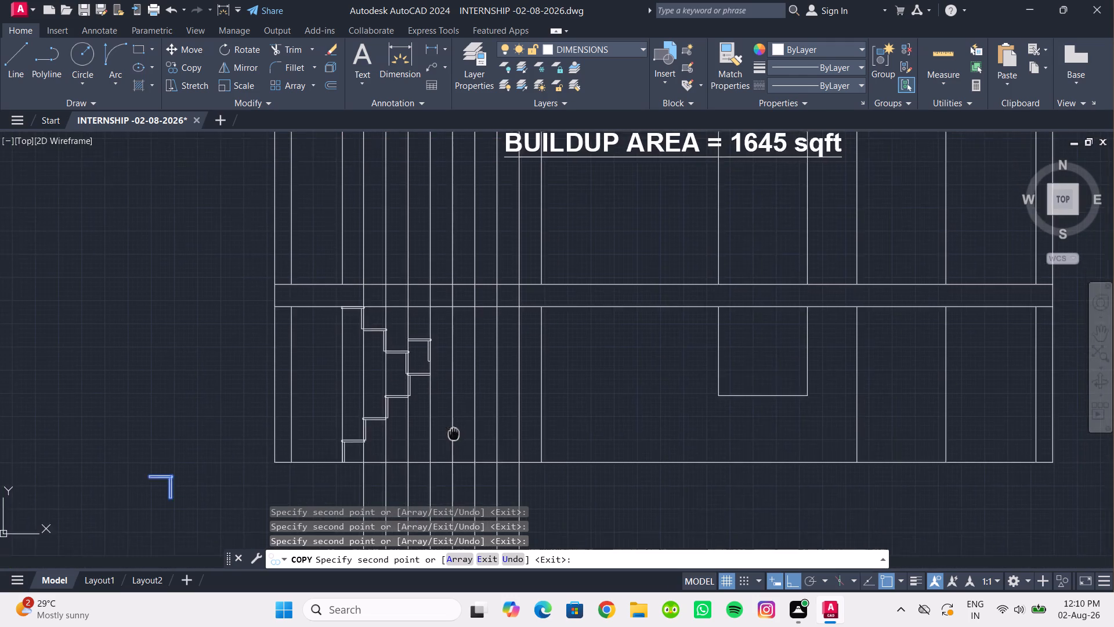
middle_click_drag(454, 423, 456, 410)
scroll(356, 454, "up", 2)
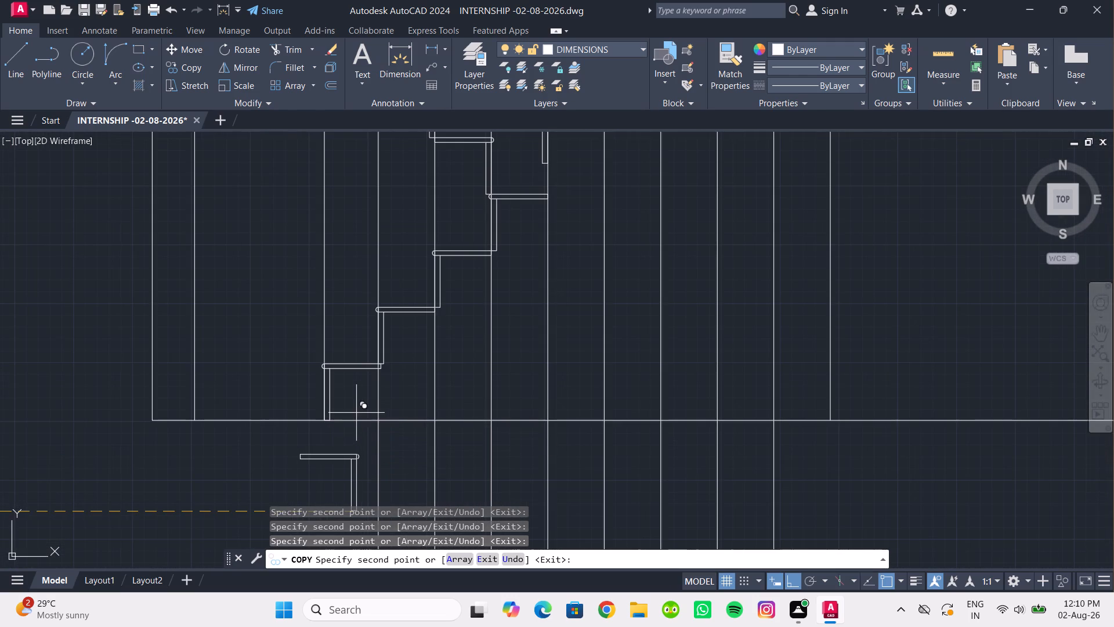
scroll(356, 413, "down", 2)
key("Escape")
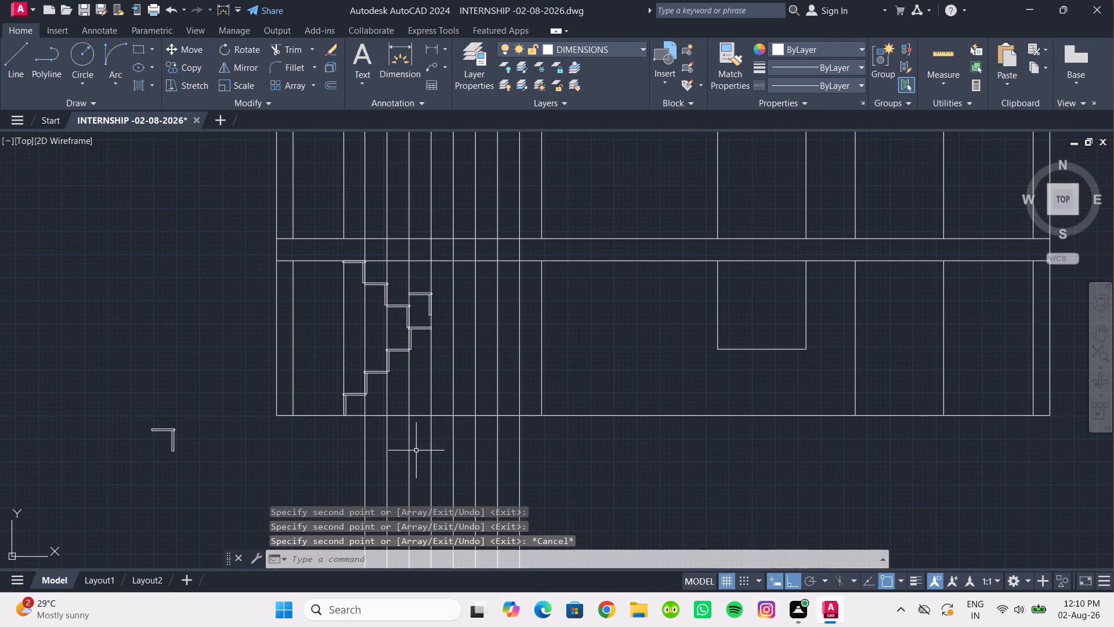
Undo the step copies of both stair flights, the mirroring of the step profile and the stair projection lines.
key("ctrl+z")
key("ctrl+z")
key("ctrl+z")
key("ctrl+z")
key("ctrl+z")
key("ctrl+z")
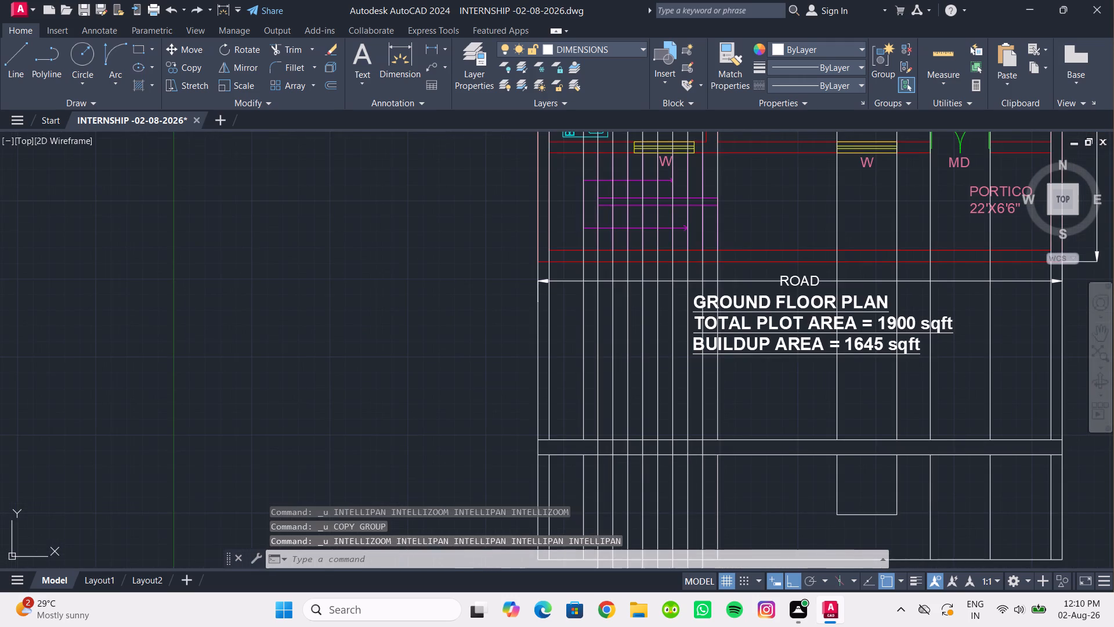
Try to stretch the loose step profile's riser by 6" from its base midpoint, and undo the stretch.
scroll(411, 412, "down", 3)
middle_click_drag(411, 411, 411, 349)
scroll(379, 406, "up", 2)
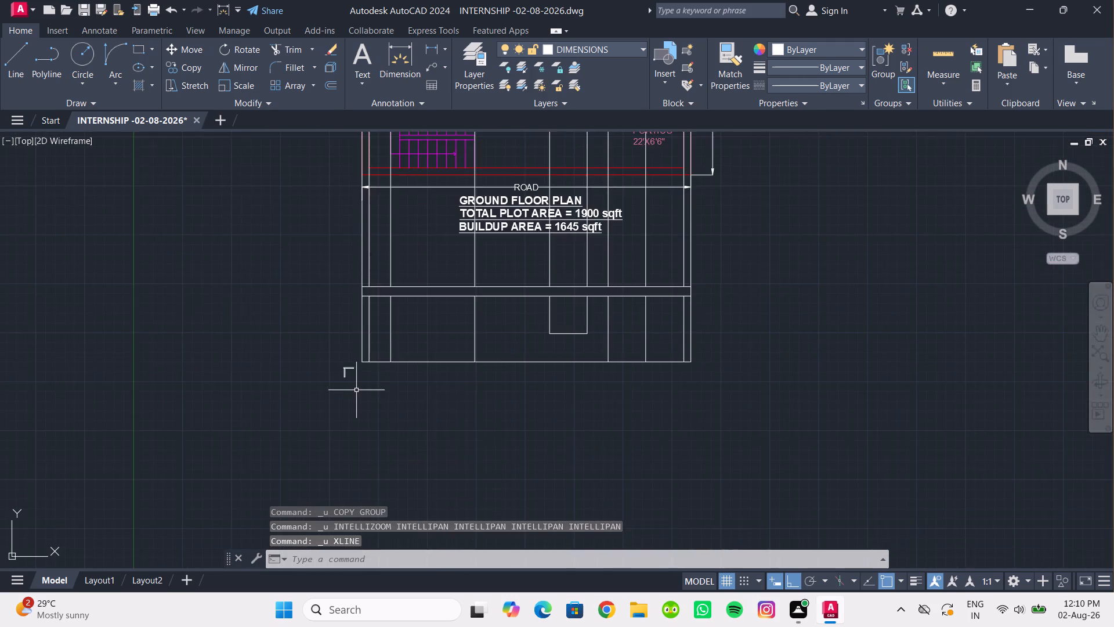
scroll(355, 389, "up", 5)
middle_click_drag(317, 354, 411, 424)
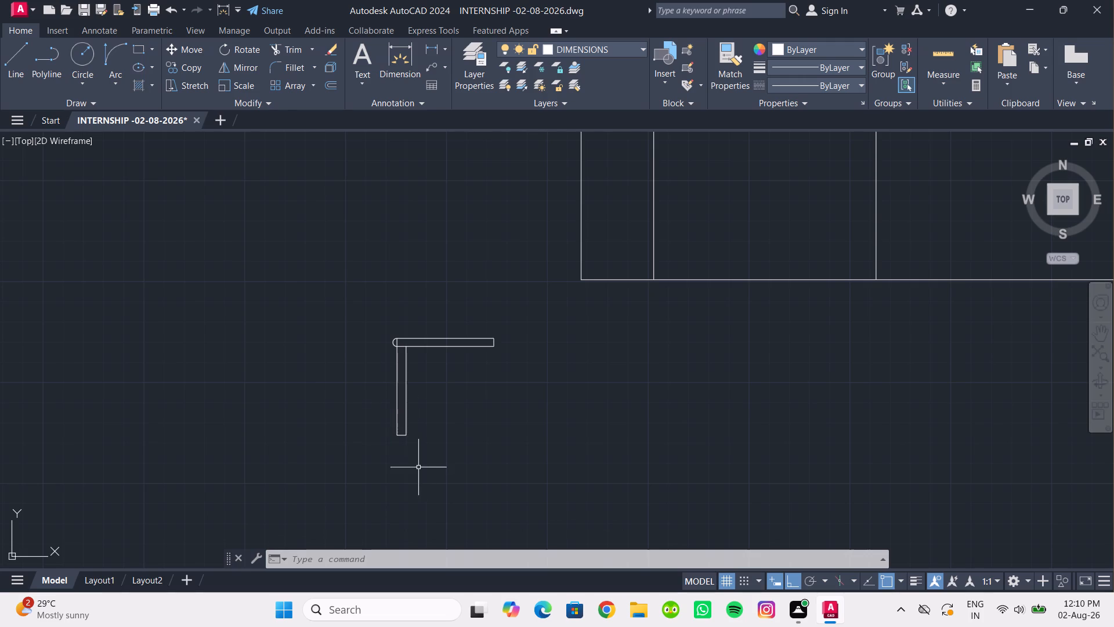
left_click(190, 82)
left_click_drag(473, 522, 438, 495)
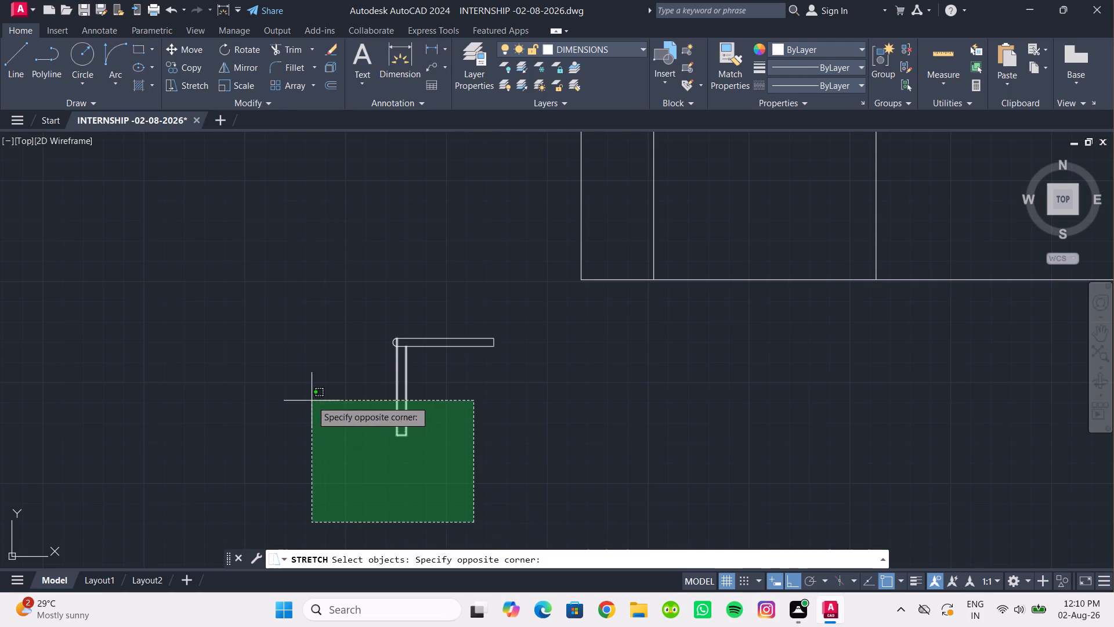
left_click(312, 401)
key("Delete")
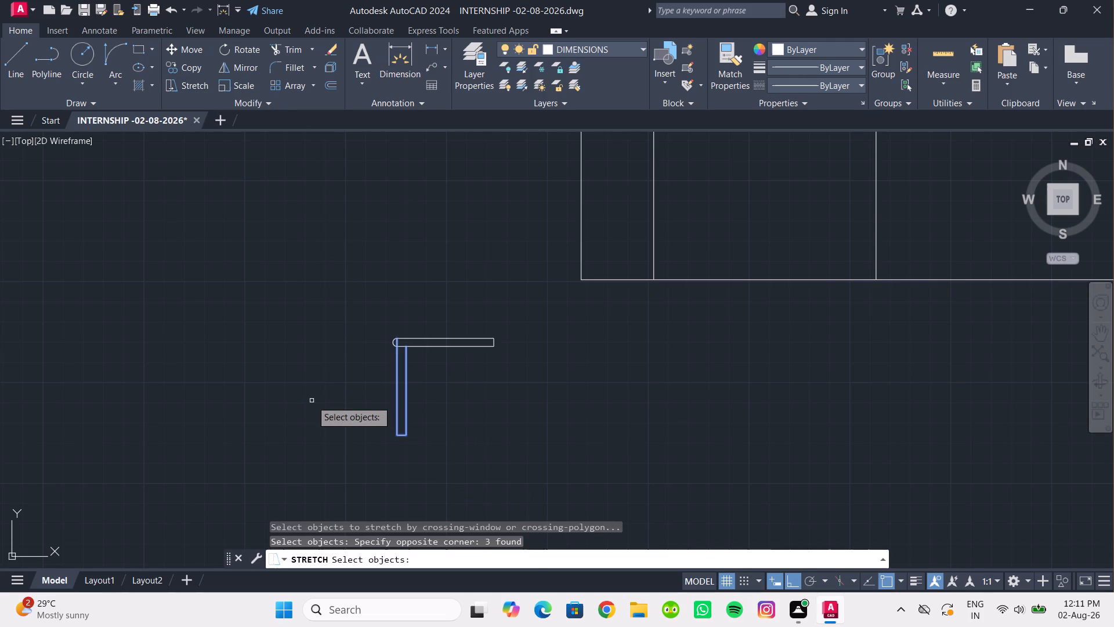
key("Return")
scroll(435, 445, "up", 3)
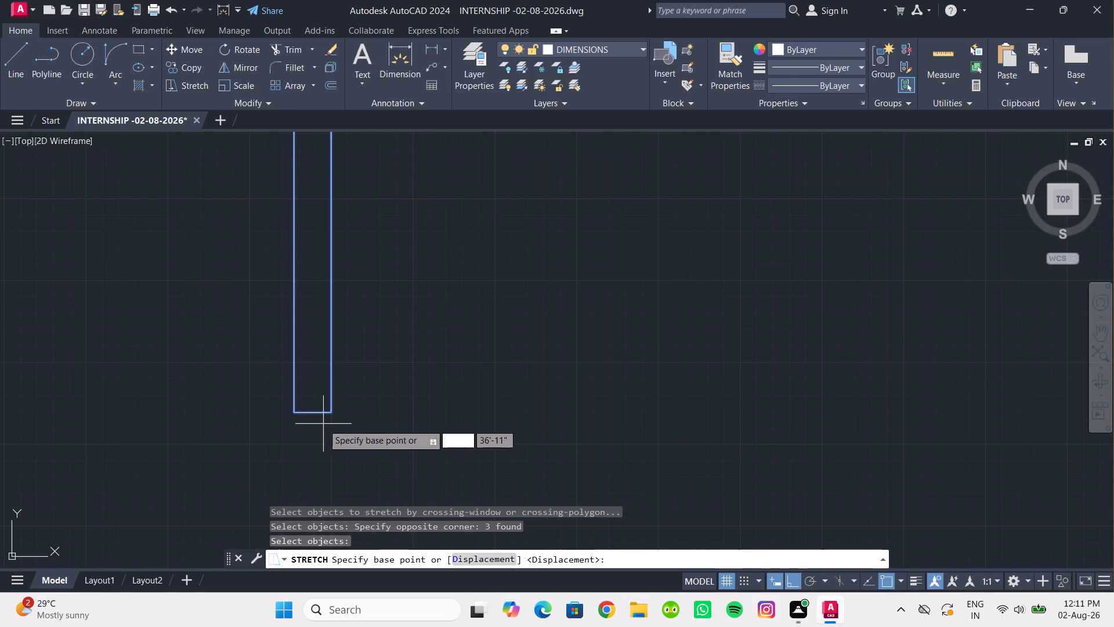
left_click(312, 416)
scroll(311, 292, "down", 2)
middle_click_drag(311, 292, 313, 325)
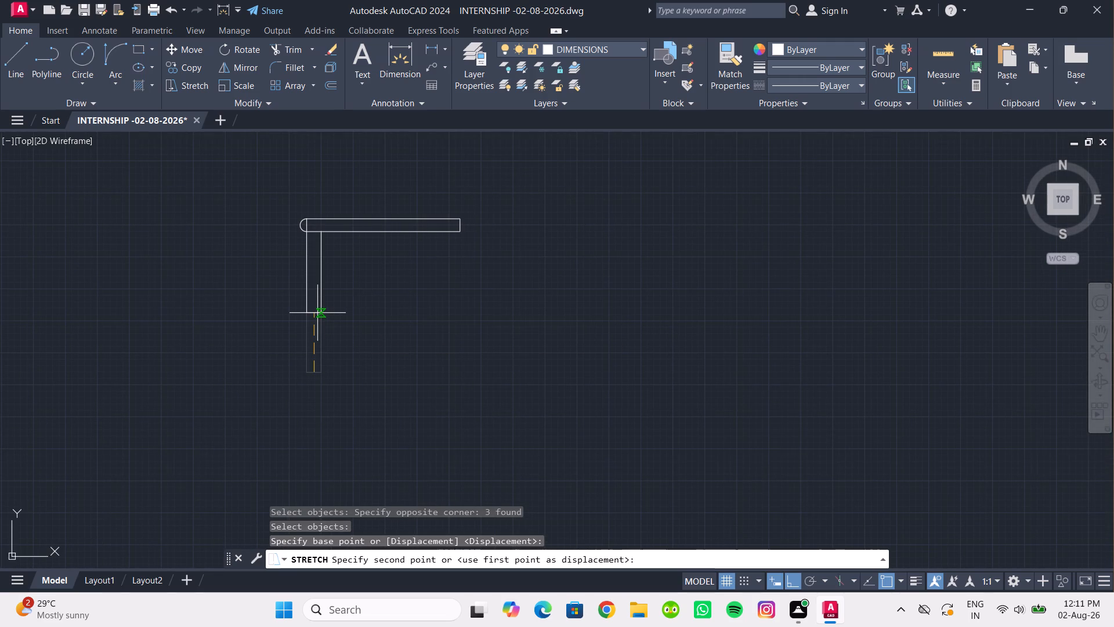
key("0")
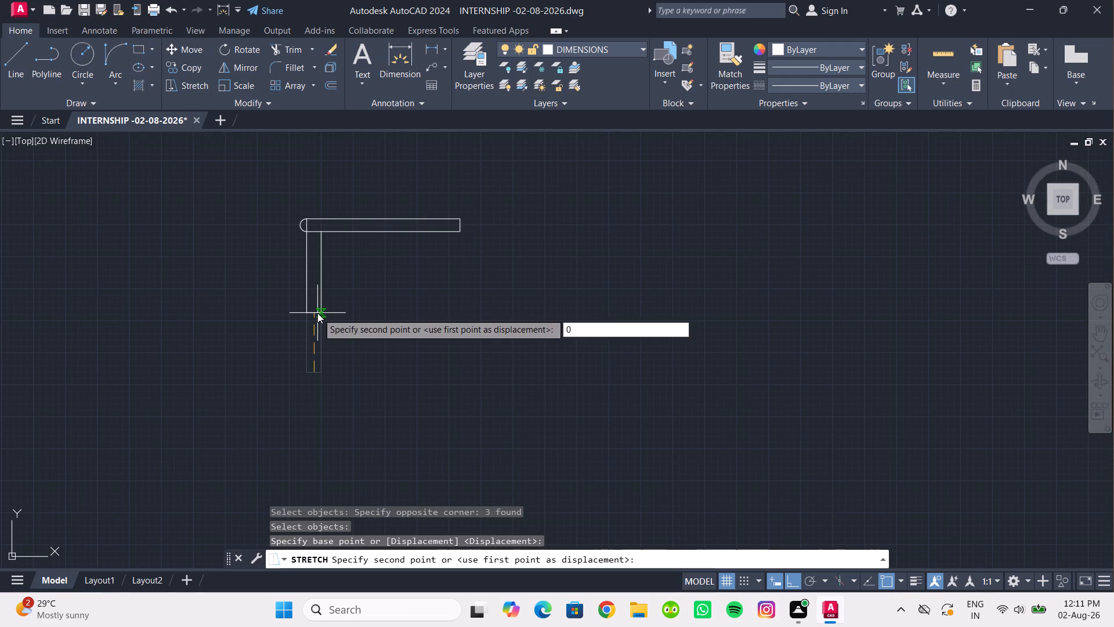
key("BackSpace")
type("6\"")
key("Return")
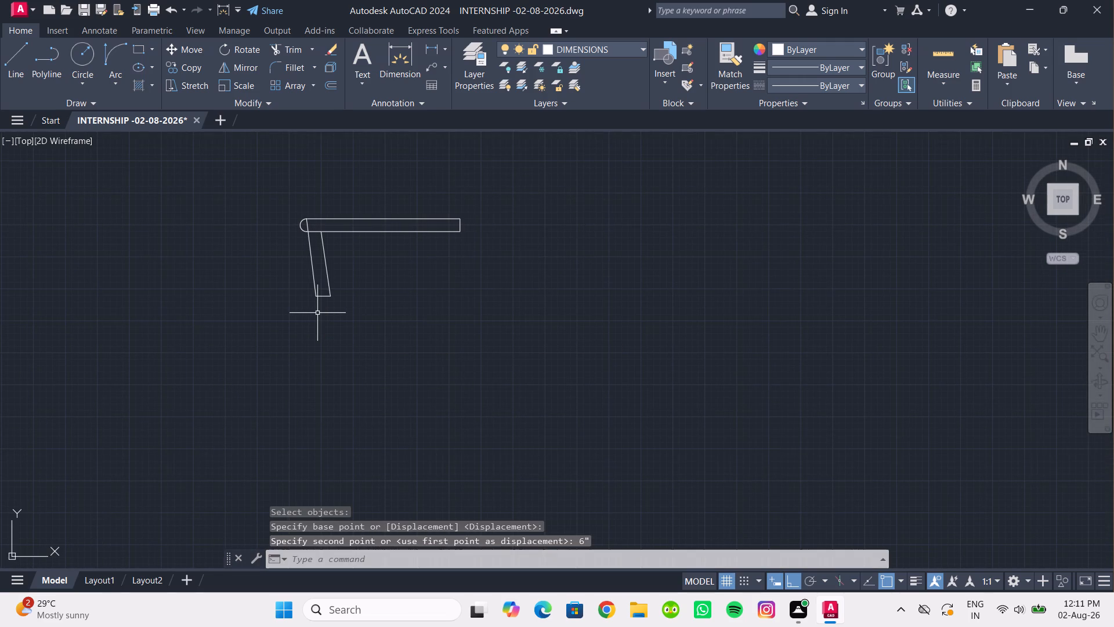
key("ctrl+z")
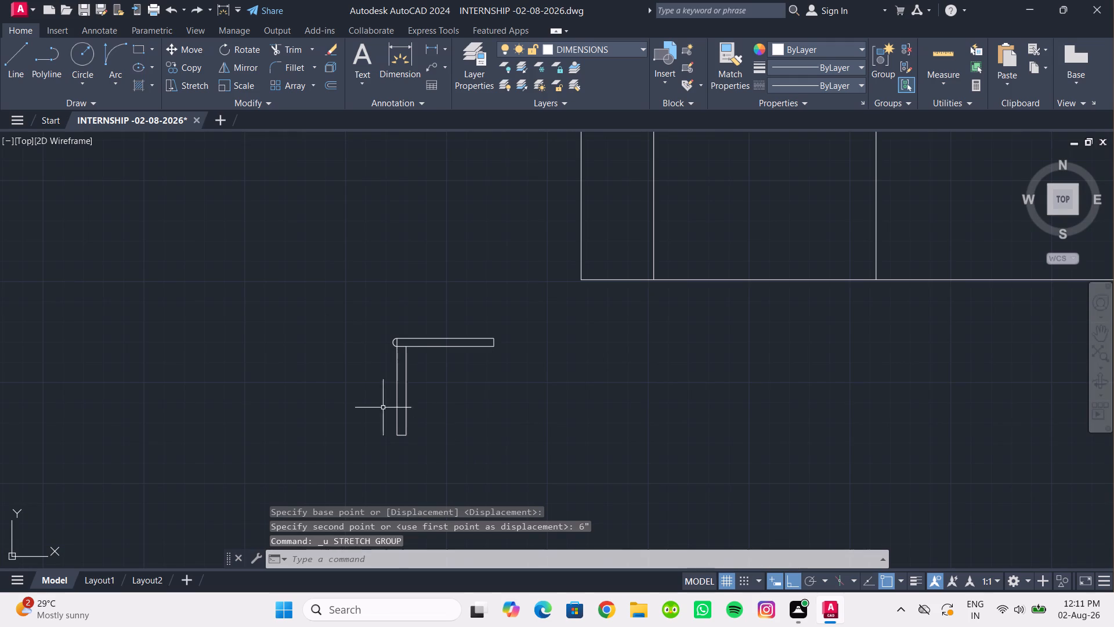
Shorten the loose step profile's riser by stretching its base straight up 6" from the base midpoint.
left_click(183, 85)
left_click_drag(413, 448, 393, 436)
left_click(351, 412)
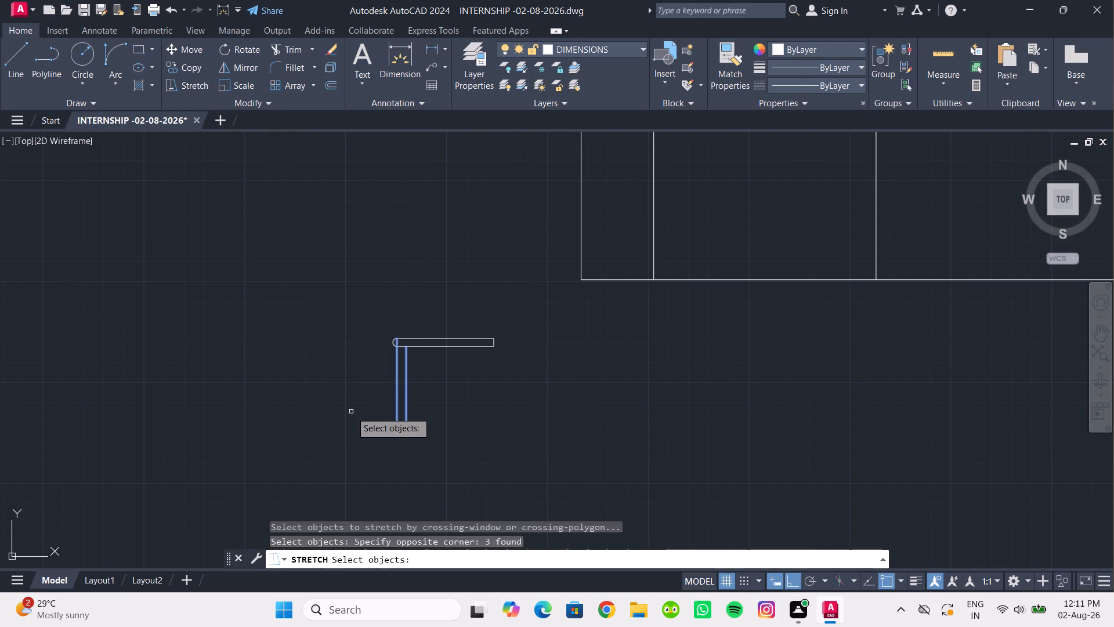
key("Return")
scroll(399, 461, "up", 3)
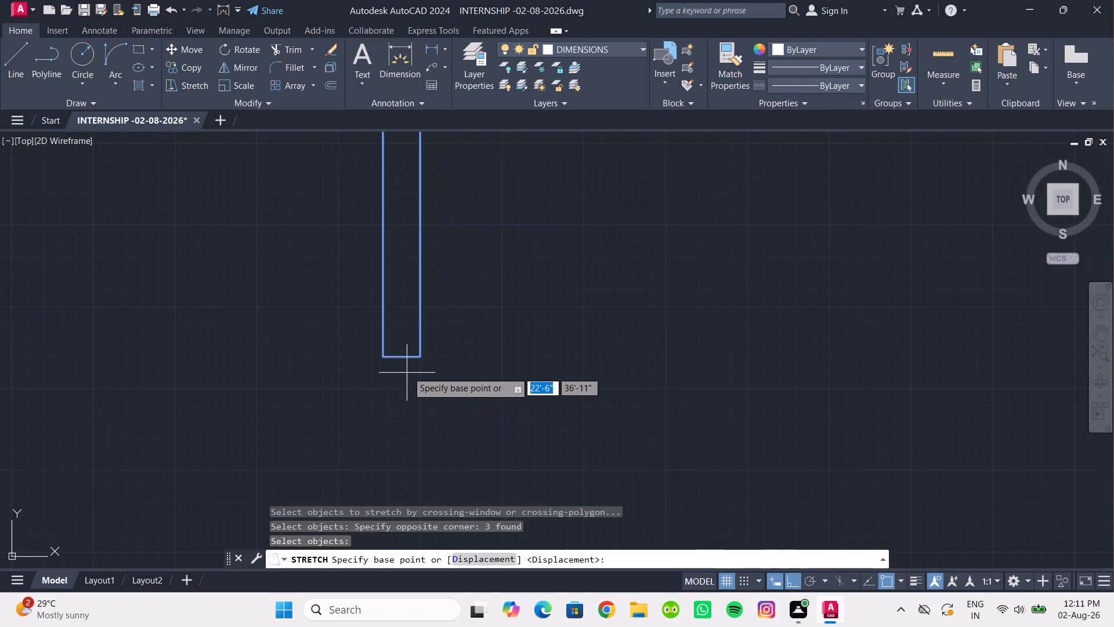
left_click(404, 356)
middle_click_drag(403, 173, 394, 419)
type("6\"")
key("Return")
scroll(396, 365, "down", 3)
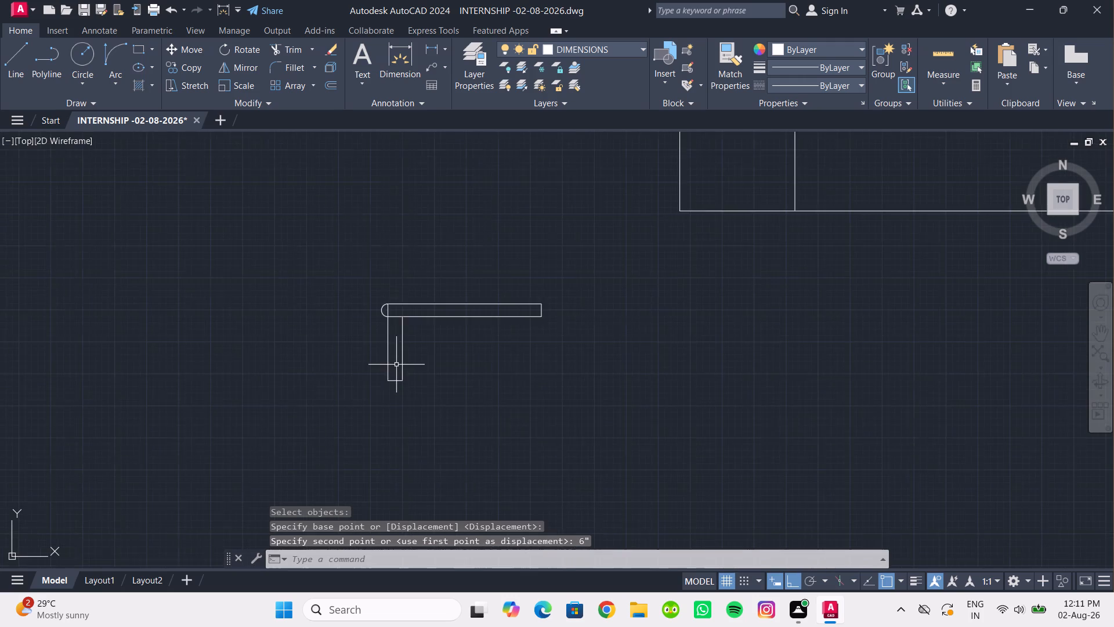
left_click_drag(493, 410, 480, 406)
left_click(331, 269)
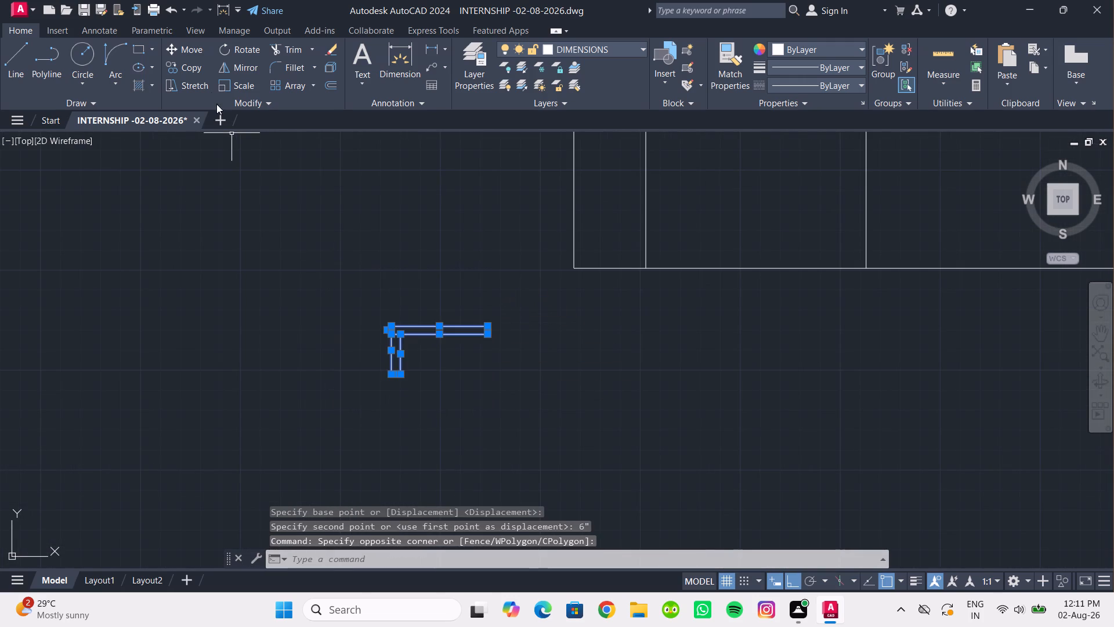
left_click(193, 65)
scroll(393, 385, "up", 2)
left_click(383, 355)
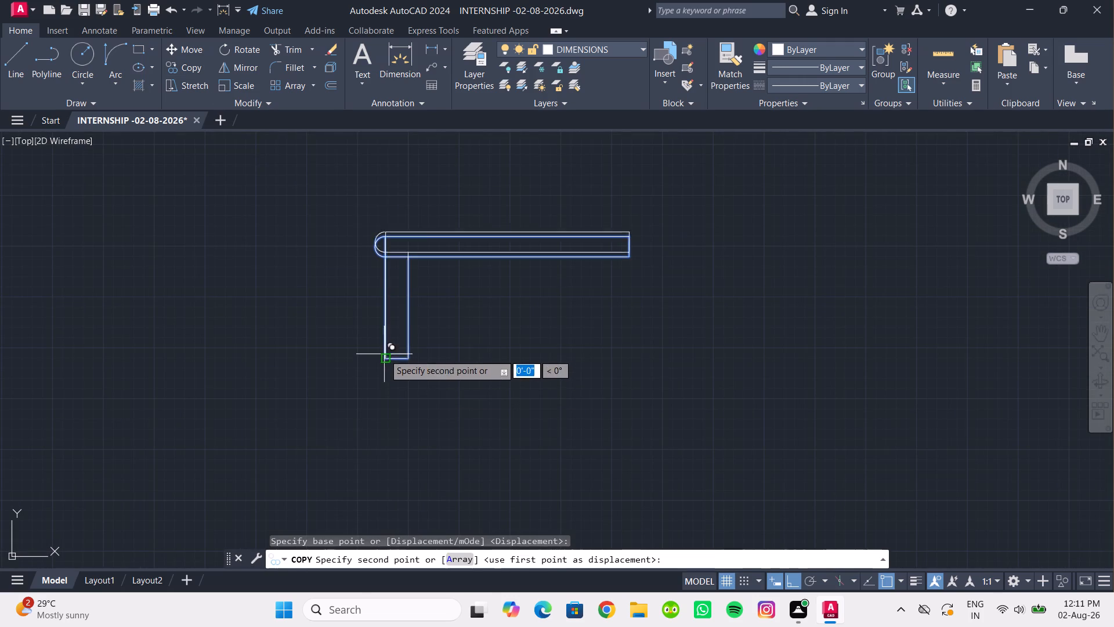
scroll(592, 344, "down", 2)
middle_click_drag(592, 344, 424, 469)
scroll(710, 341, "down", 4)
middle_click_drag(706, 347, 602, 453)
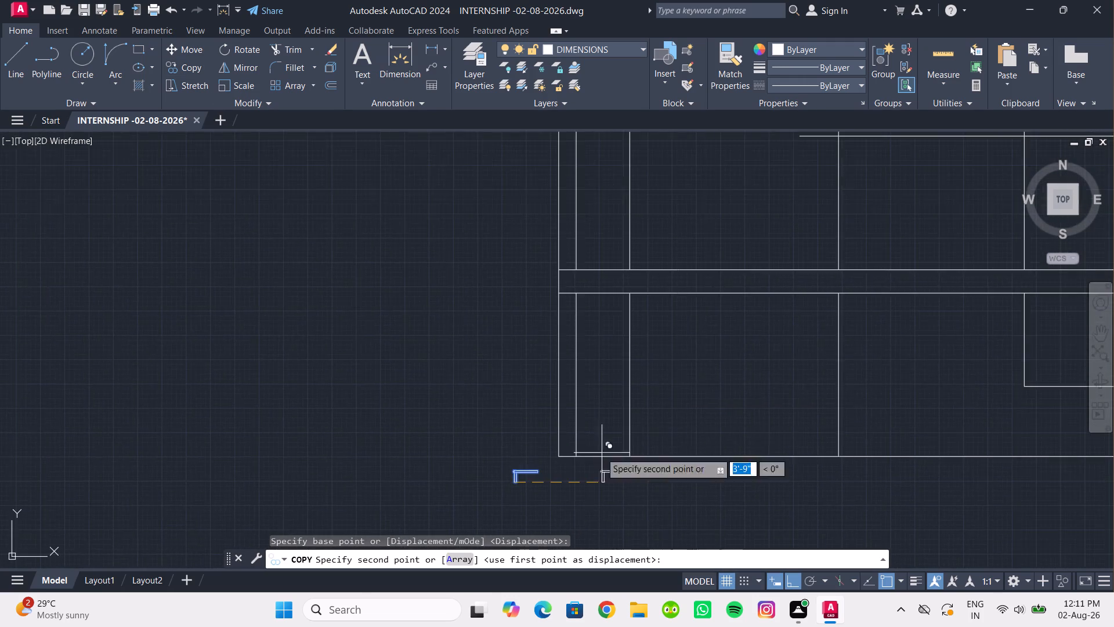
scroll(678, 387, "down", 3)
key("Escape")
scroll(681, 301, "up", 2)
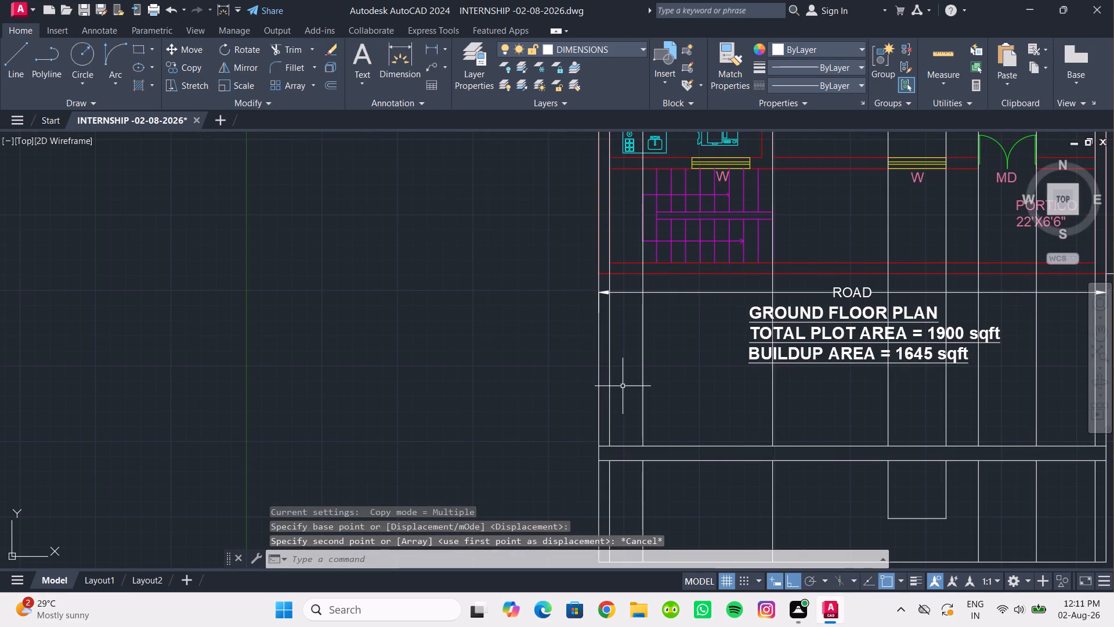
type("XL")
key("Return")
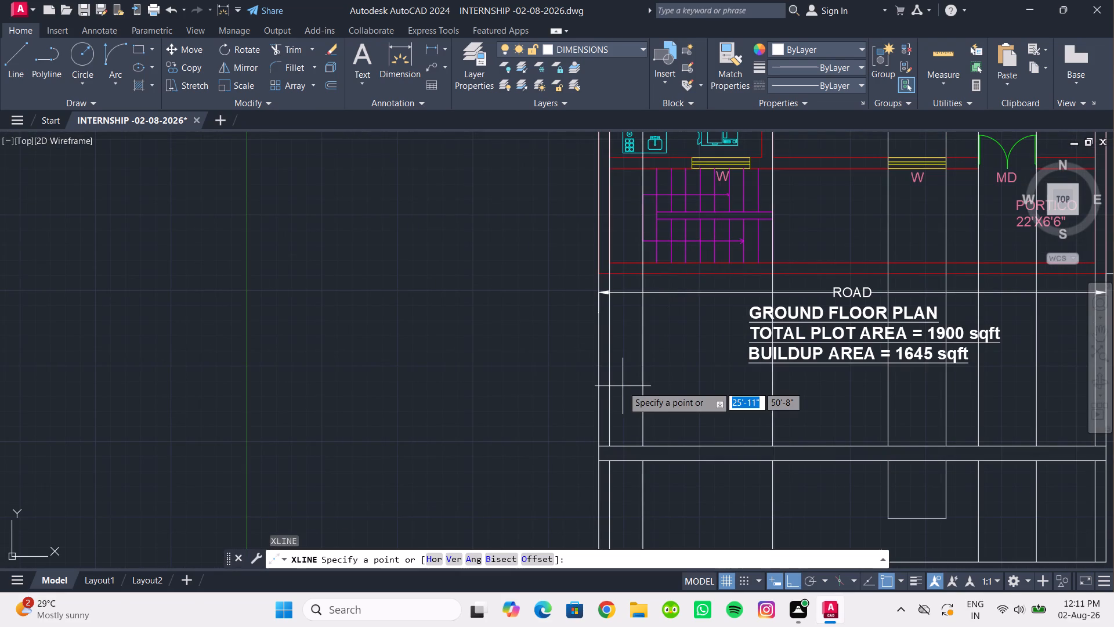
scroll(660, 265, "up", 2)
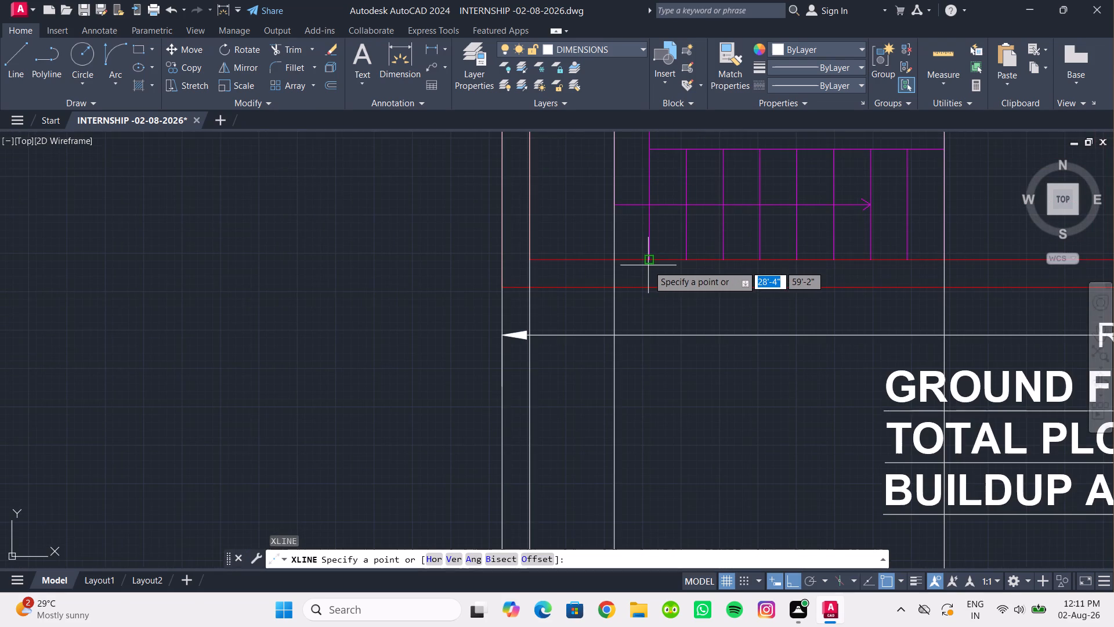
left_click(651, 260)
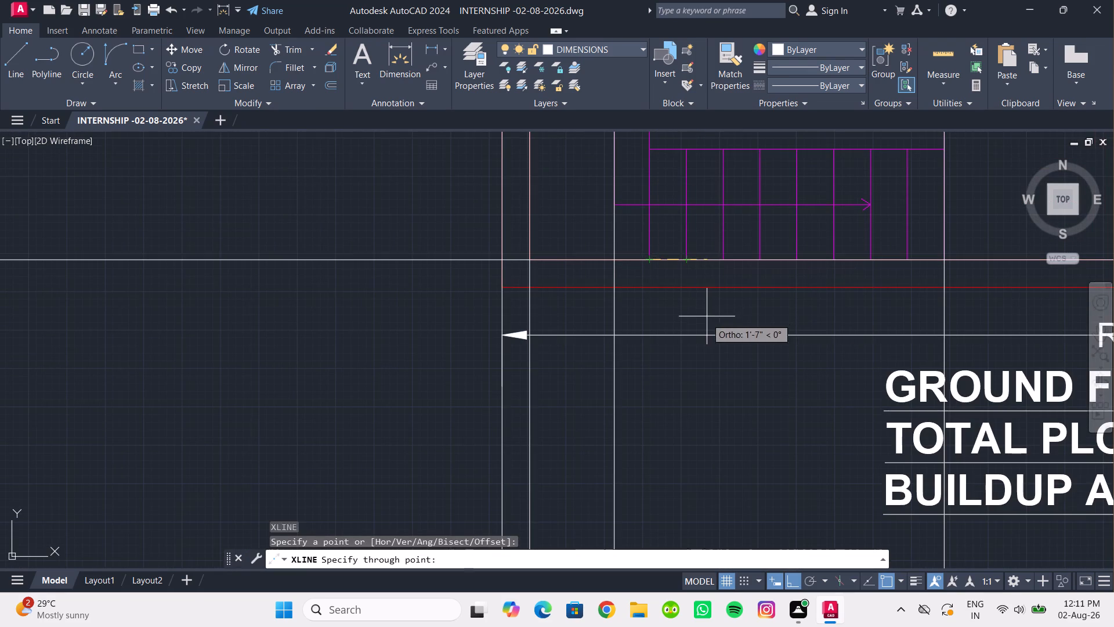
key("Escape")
Draw eight vertical construction lines through the lower ends of the ground floor plan's stair tread lines, projecting them into the elevation.
type("XL")
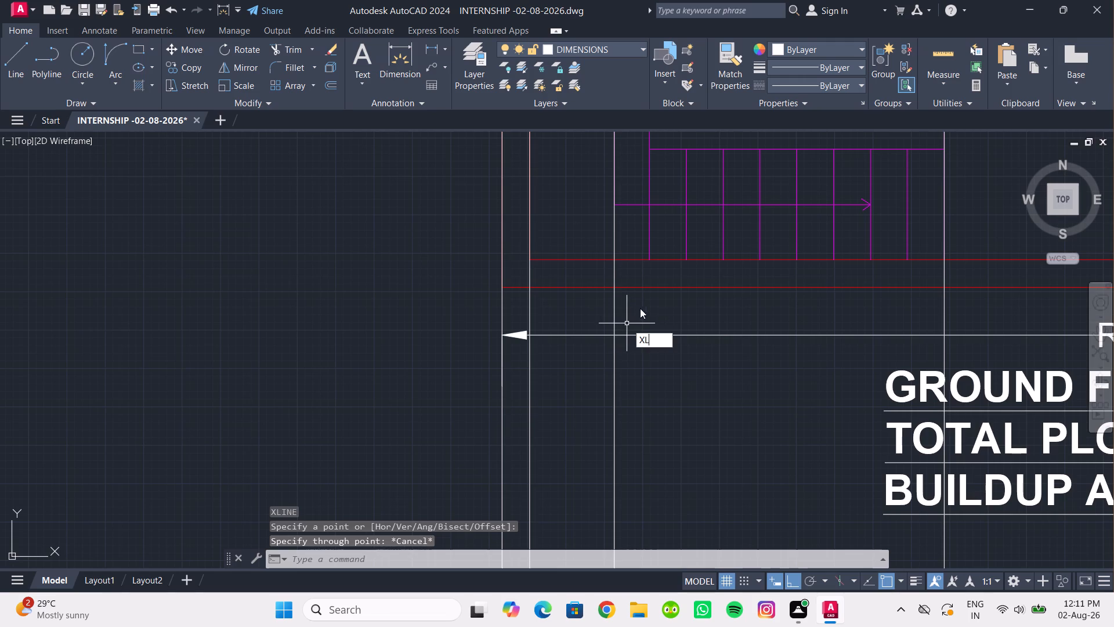
key("Return")
key("v")
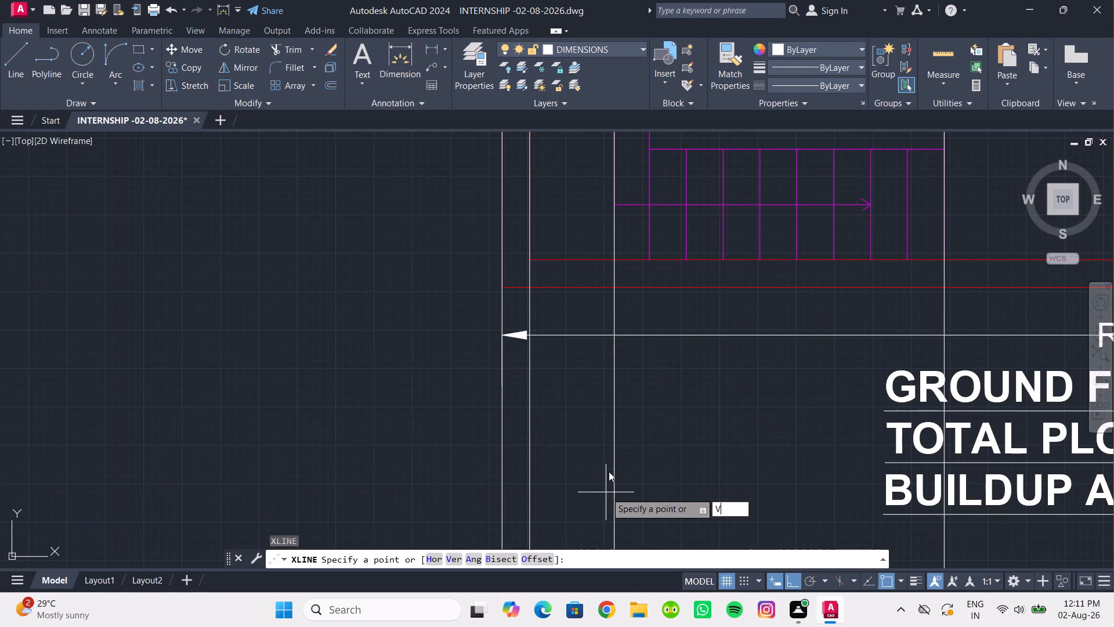
key("Return")
left_click(650, 256)
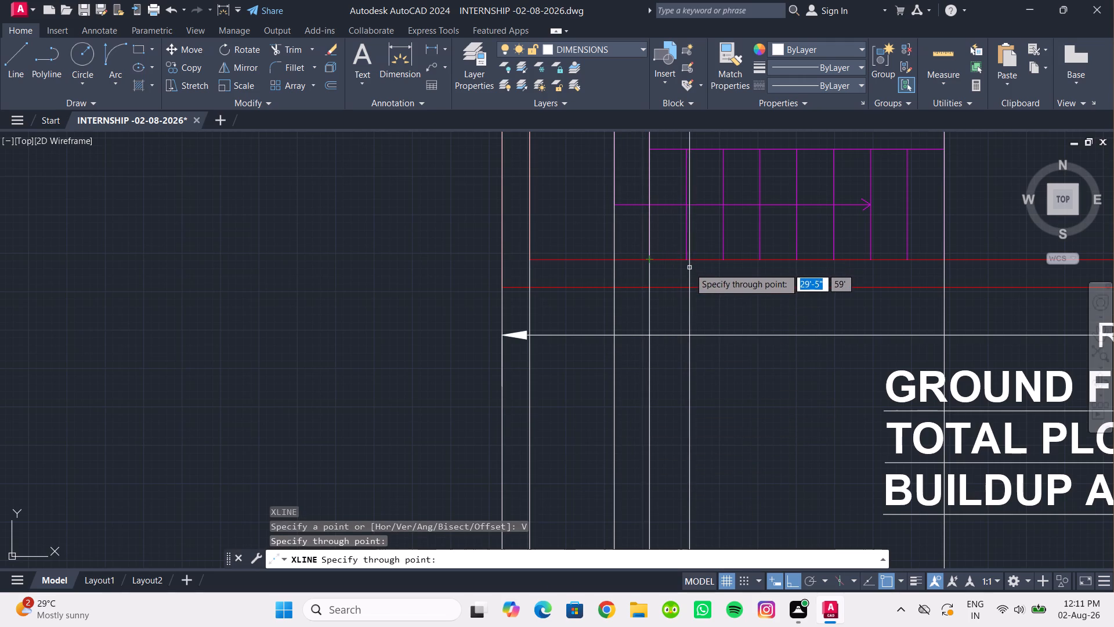
left_click(685, 262)
left_click(721, 262)
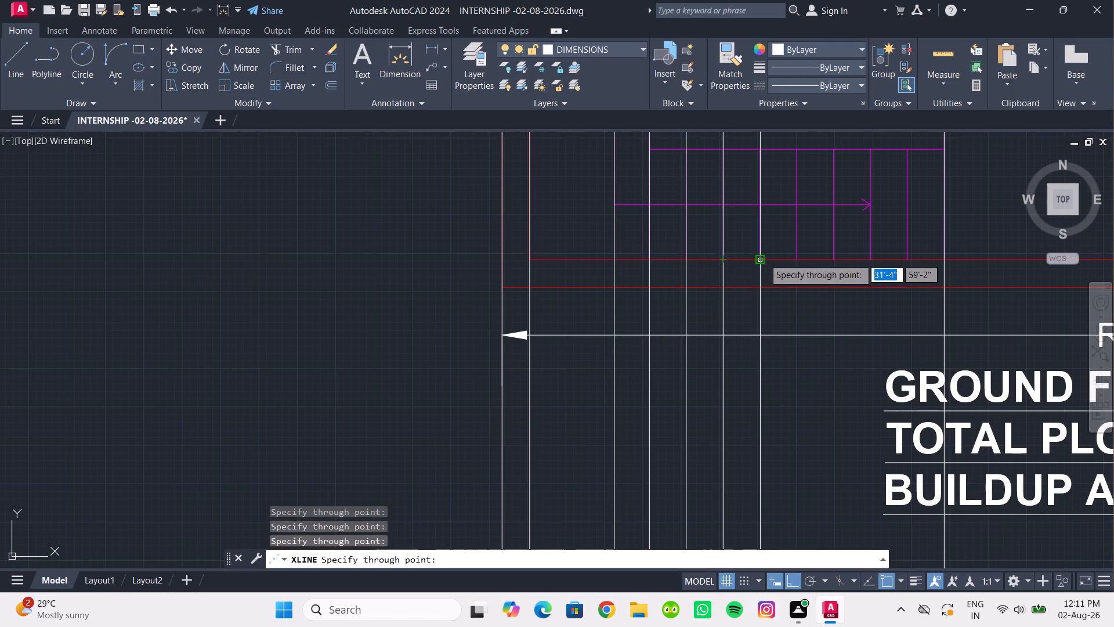
left_click(764, 258)
left_click(801, 258)
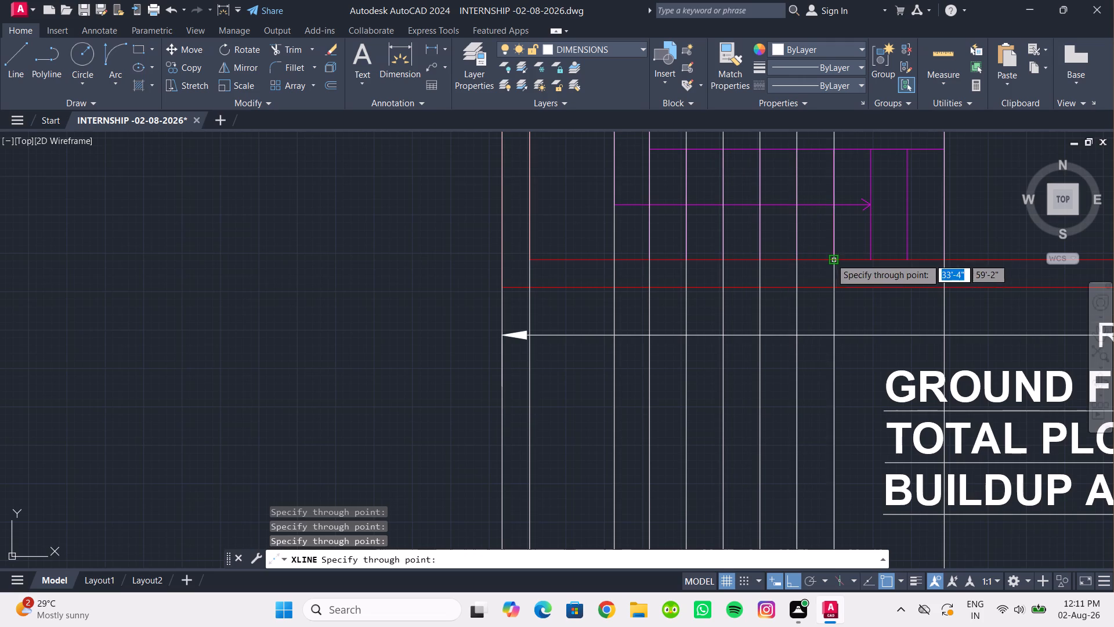
left_click(831, 258)
left_click(871, 258)
left_click(906, 258)
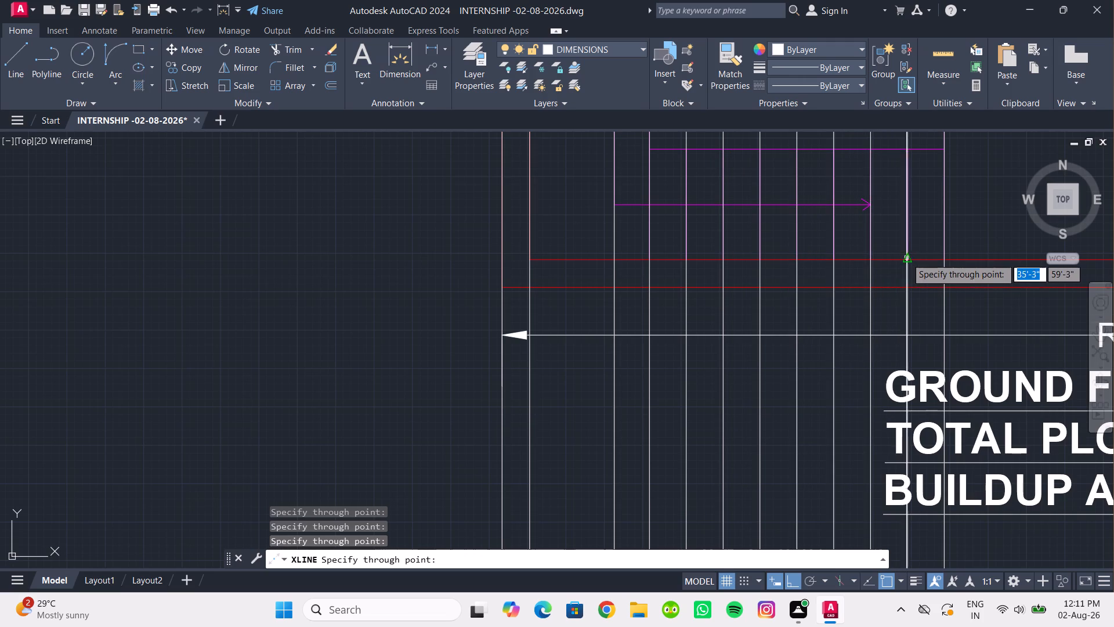
scroll(820, 287, "down", 1)
middle_click_drag(820, 287, 759, 233)
key("grave")
key("Escape")
key("Escape")
scroll(728, 294, "down", 1)
middle_click_drag(728, 294, 724, 291)
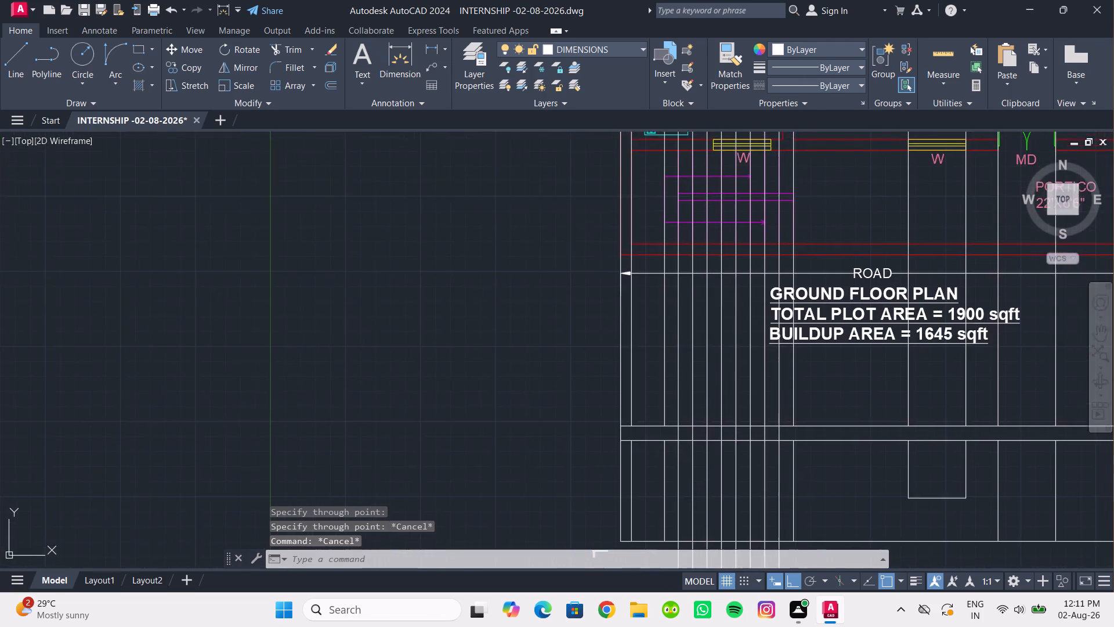
Copy the loose step profile from its riser's lower-left corner to form the first three steps, starting where the first stair construction line meets the elevation's base.
middle_click_drag(724, 291, 697, 233)
middle_click_drag(697, 381, 680, 372)
middle_click_drag(672, 456, 628, 430)
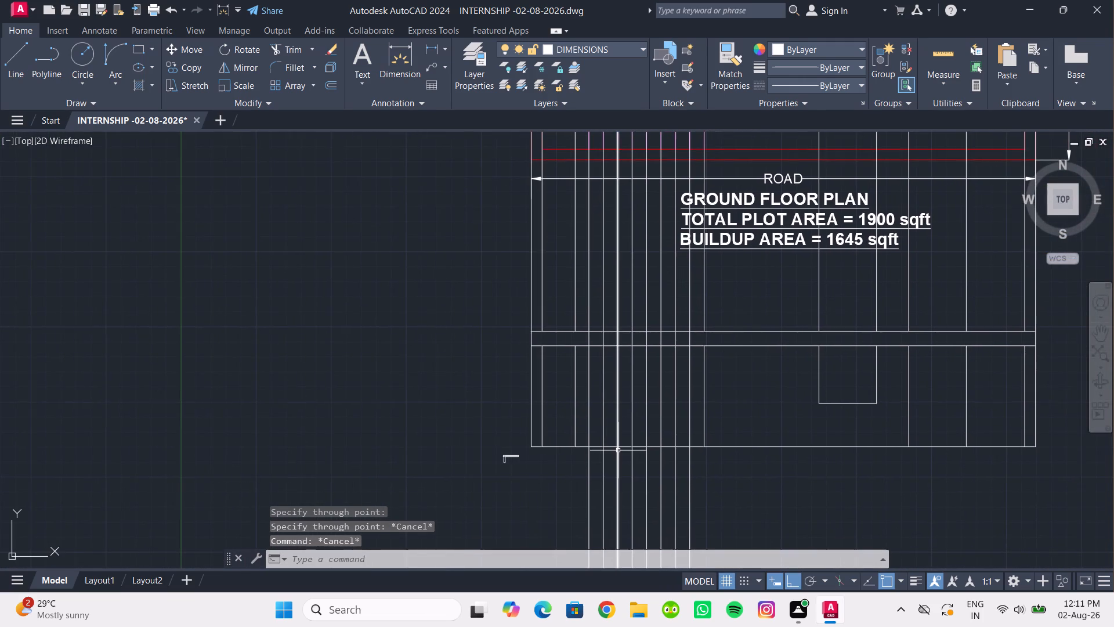
scroll(618, 451, "up", 1)
left_click_drag(462, 482, 455, 477)
left_click(397, 439)
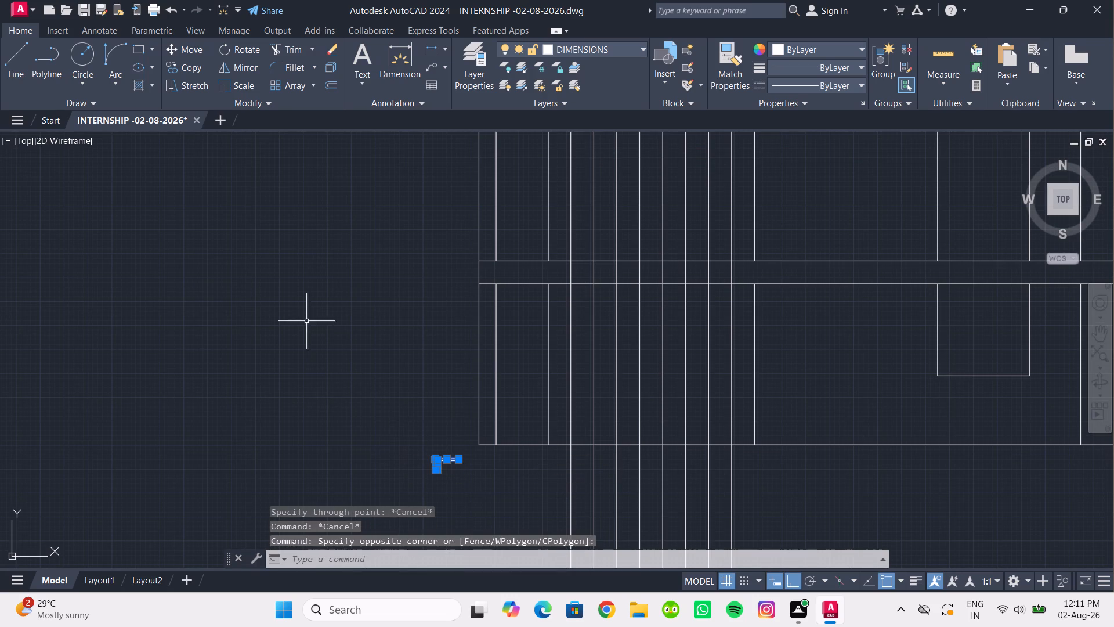
left_click(180, 70)
scroll(451, 509, "up", 2)
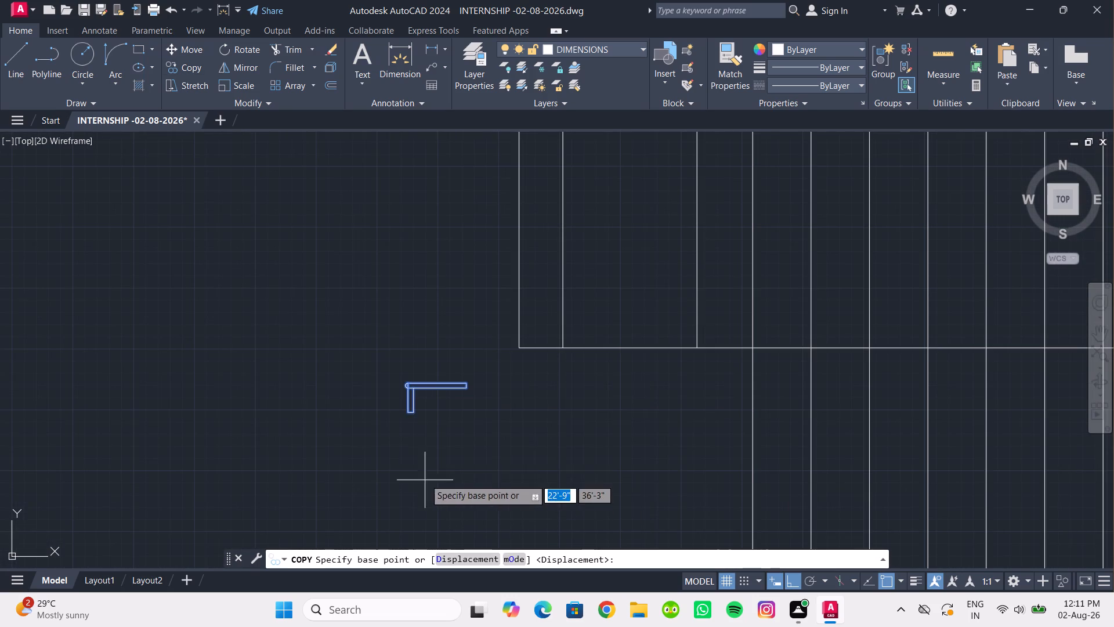
scroll(403, 417, "up", 2)
left_click(408, 405)
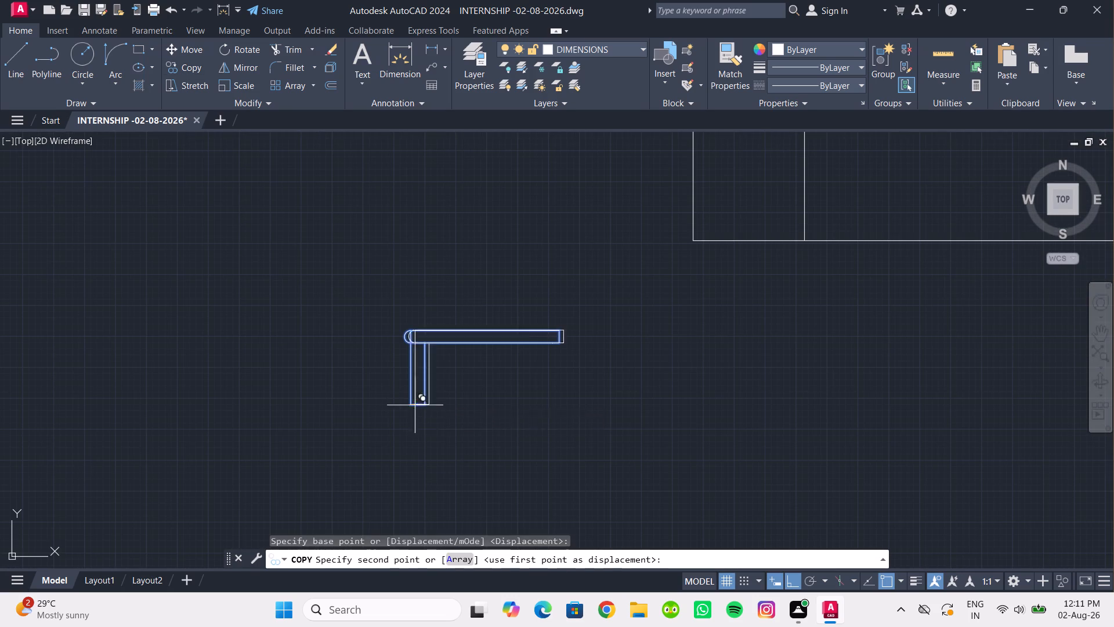
scroll(553, 405, "down", 3)
middle_click_drag(548, 410, 357, 498)
scroll(554, 448, "down", 2)
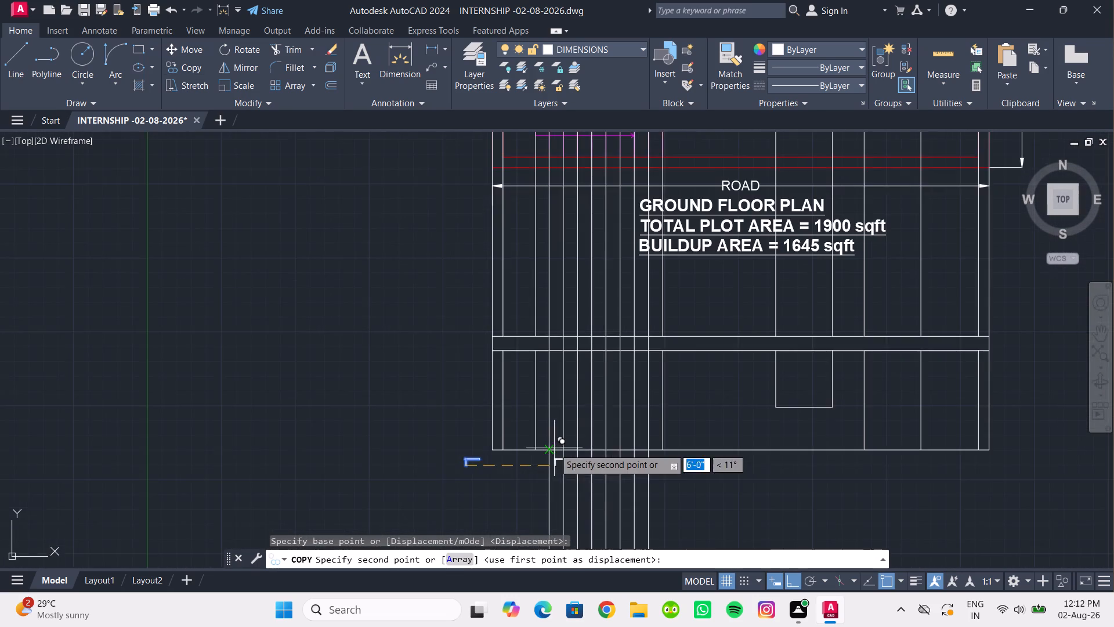
middle_click_drag(554, 448, 541, 421)
scroll(540, 429, "up", 4)
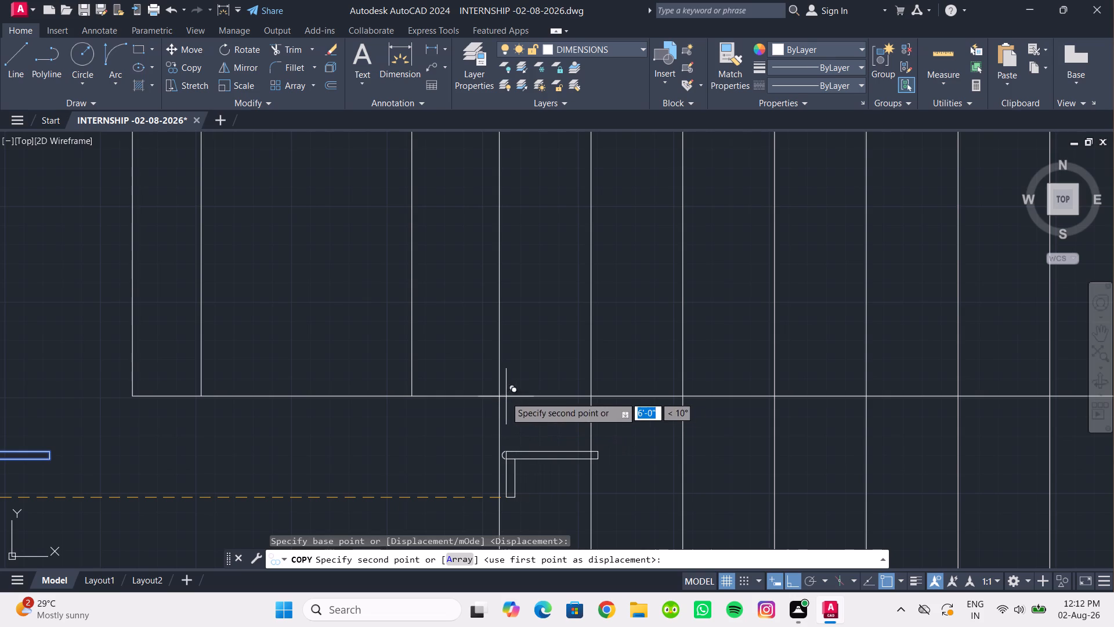
left_click(498, 394)
left_click(589, 349)
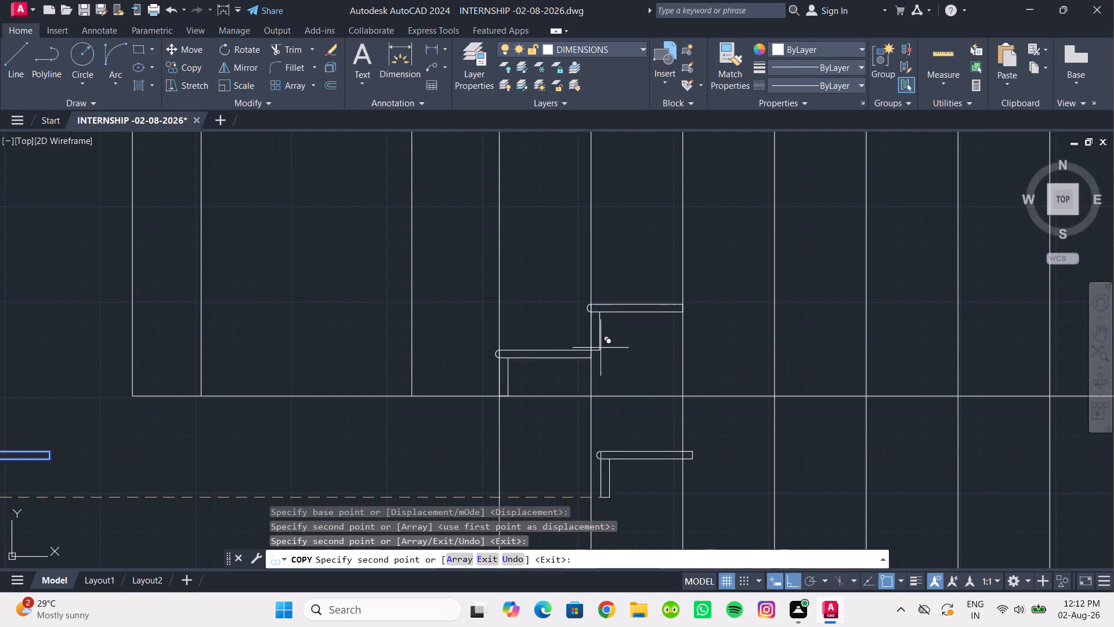
middle_click_drag(610, 342, 542, 427)
left_click(613, 385)
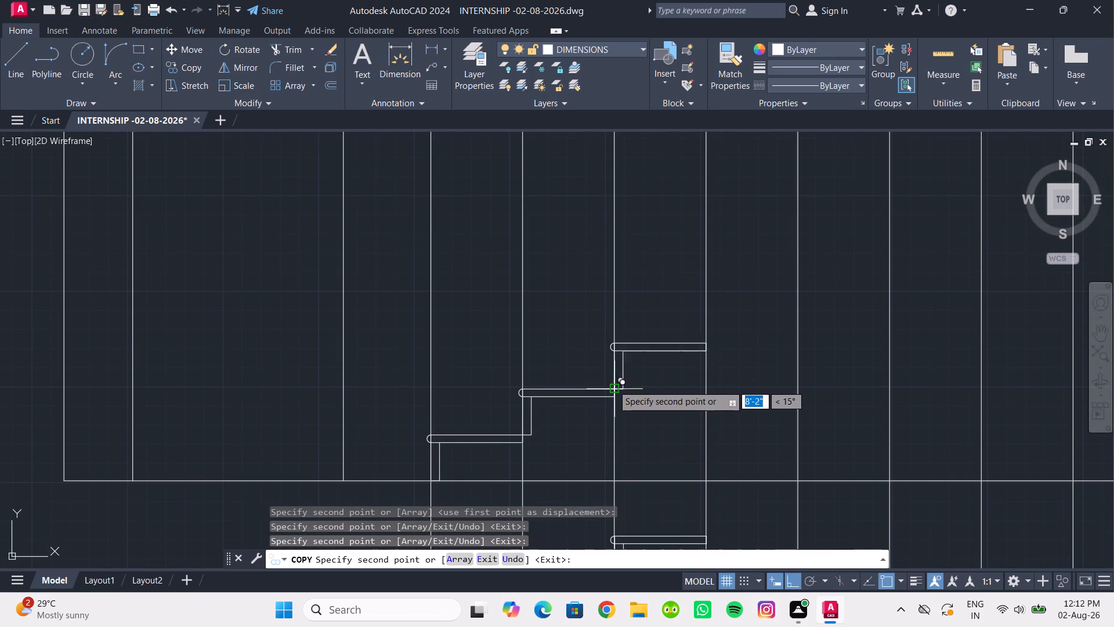
Add three more step copies up the following construction lines, each starting at the previous tread's top end, to complete the six-step first flight.
scroll(655, 361, "down", 2)
middle_click_drag(653, 362, 573, 449)
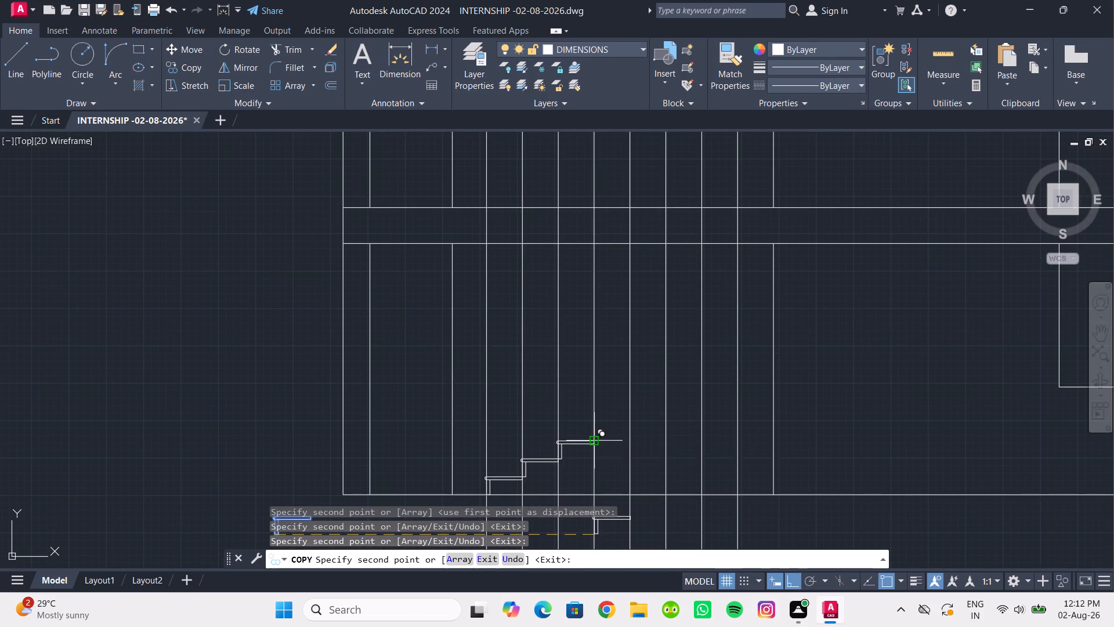
left_click(596, 439)
left_click(627, 421)
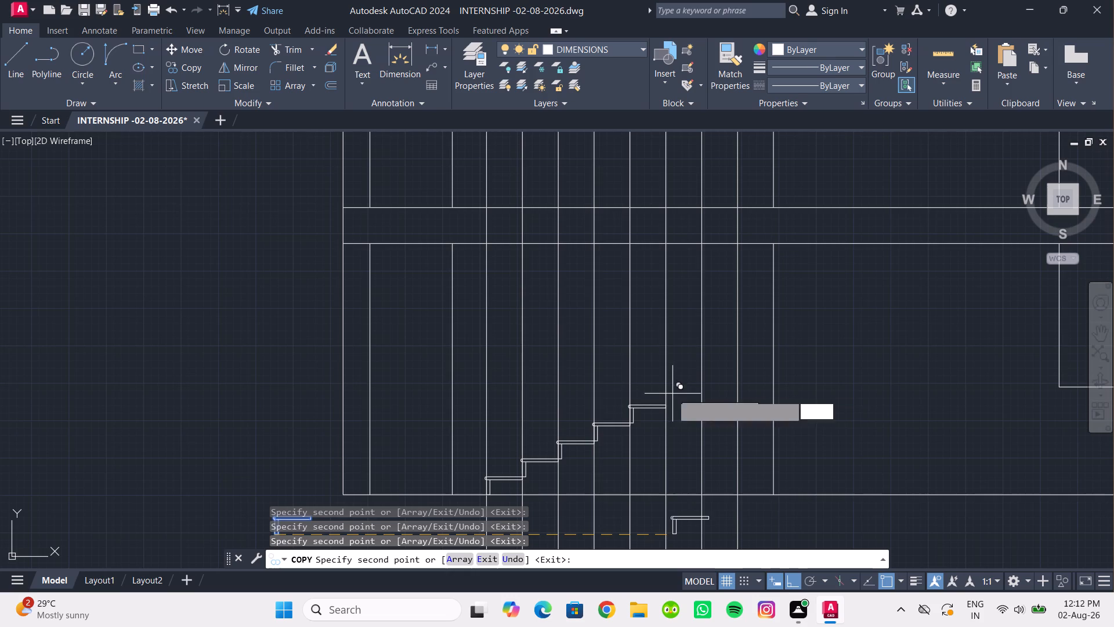
left_click(661, 404)
scroll(700, 377, "down", 2)
middle_click_drag(690, 381, 682, 446)
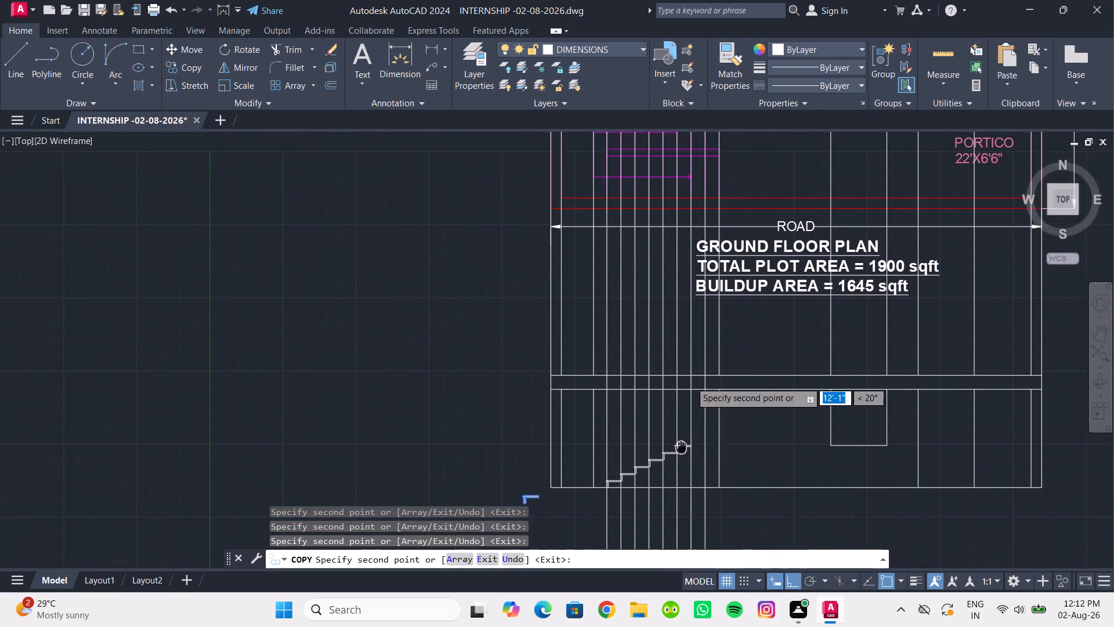
middle_click_drag(682, 446, 682, 447)
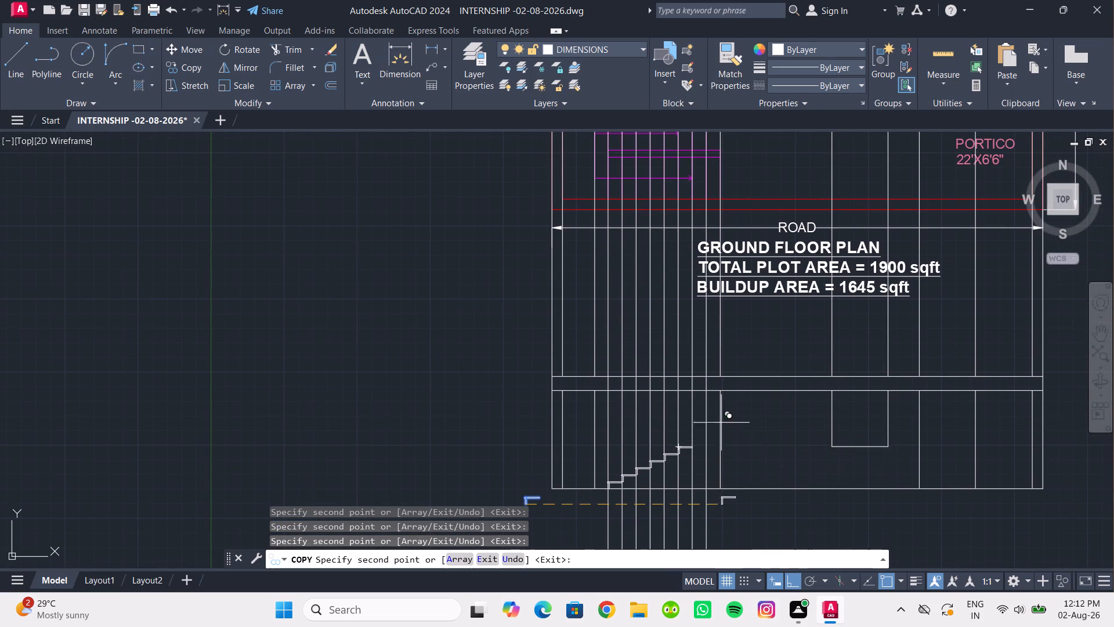
scroll(704, 439, "up", 3)
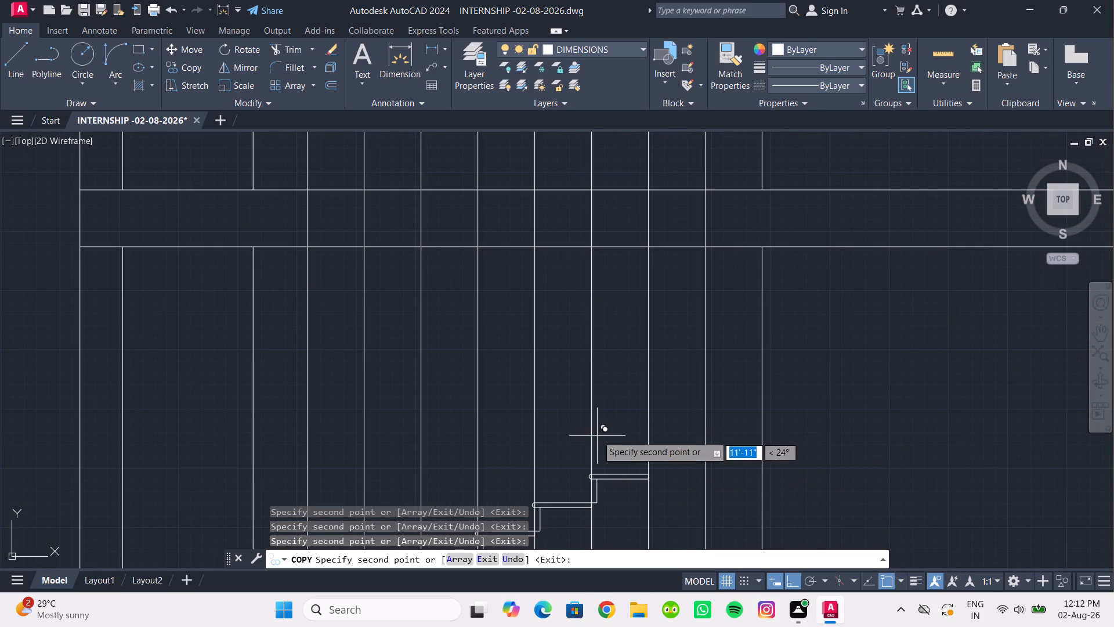
scroll(613, 419, "down", 2)
middle_click_drag(613, 419, 657, 408)
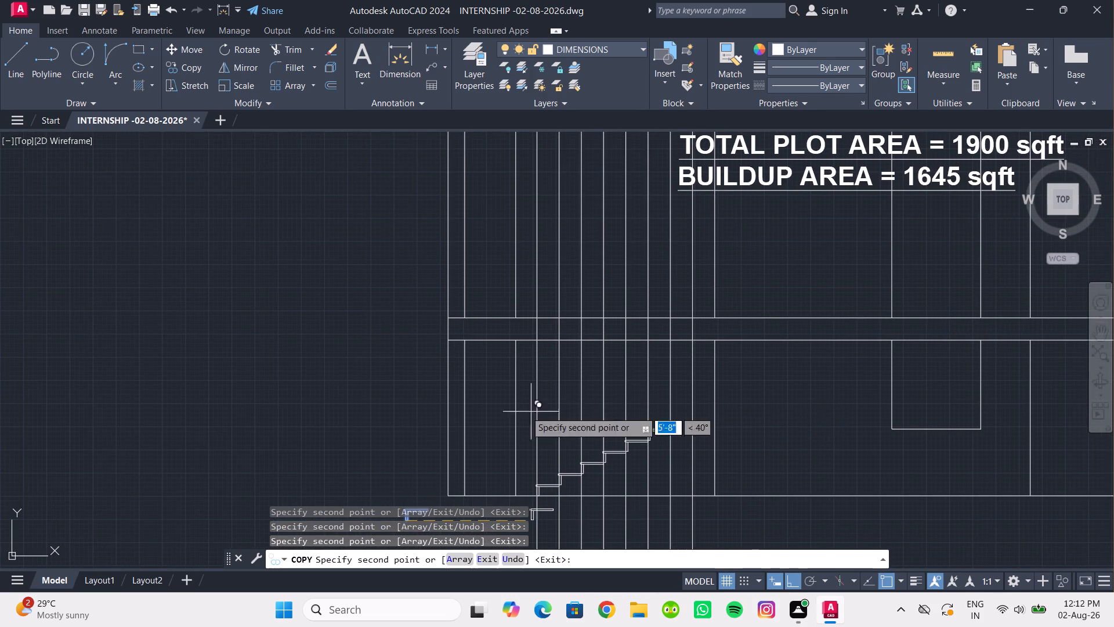
key("Escape")
Mirror the loose step profile about a vertical line on its left side, keeping the source objects.
middle_click_drag(491, 397, 776, 257)
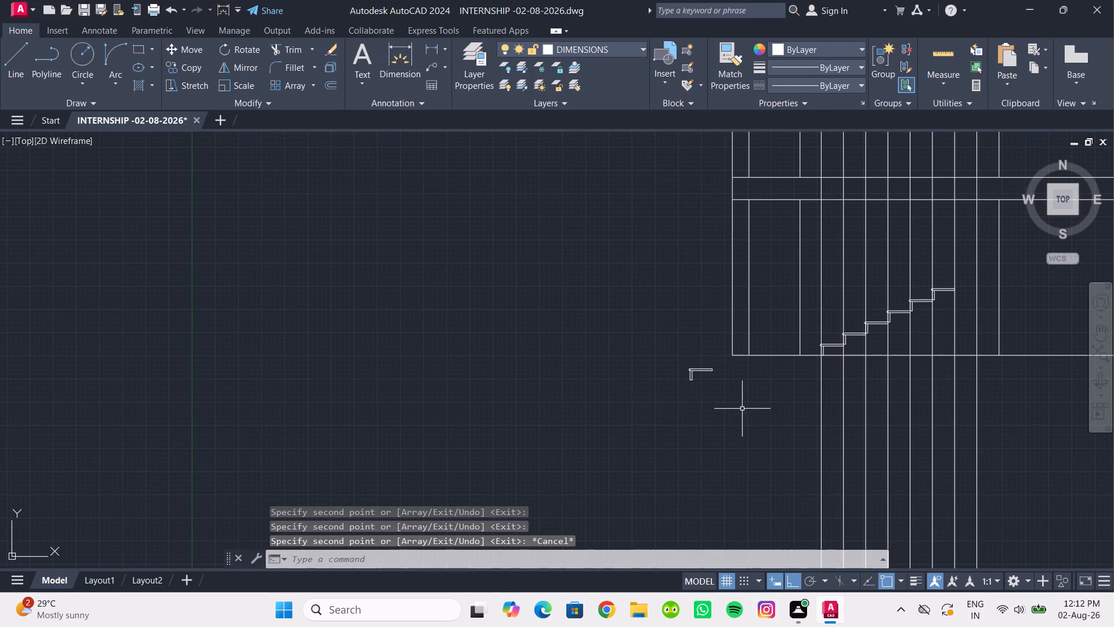
left_click_drag(747, 406, 690, 380)
left_click(607, 351)
key("Escape")
left_click_drag(730, 408, 680, 373)
left_click(645, 347)
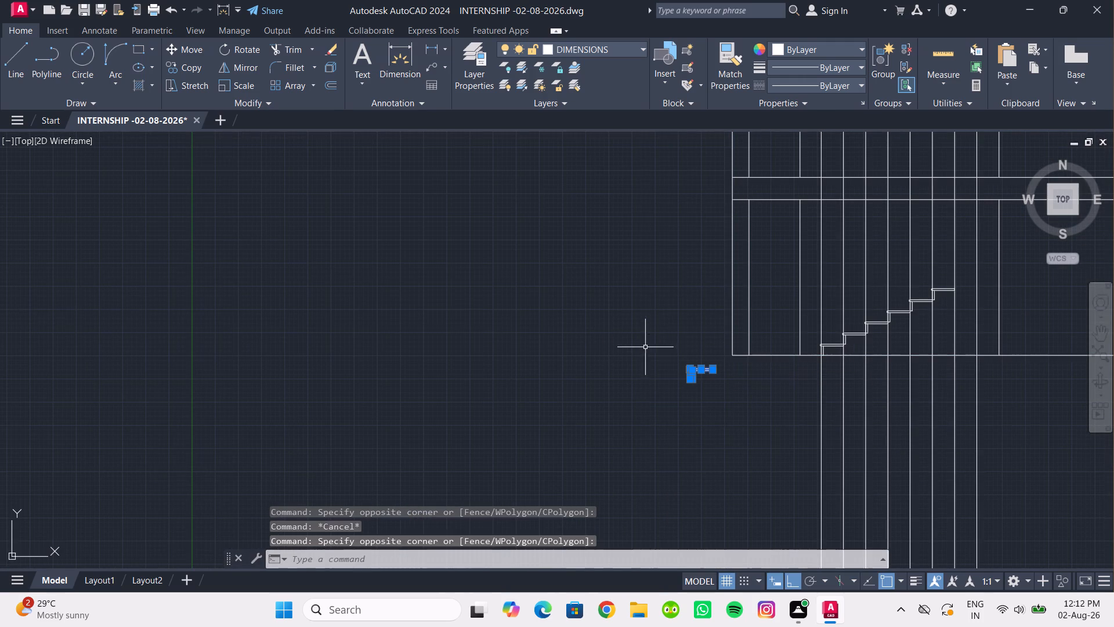
left_click(223, 61)
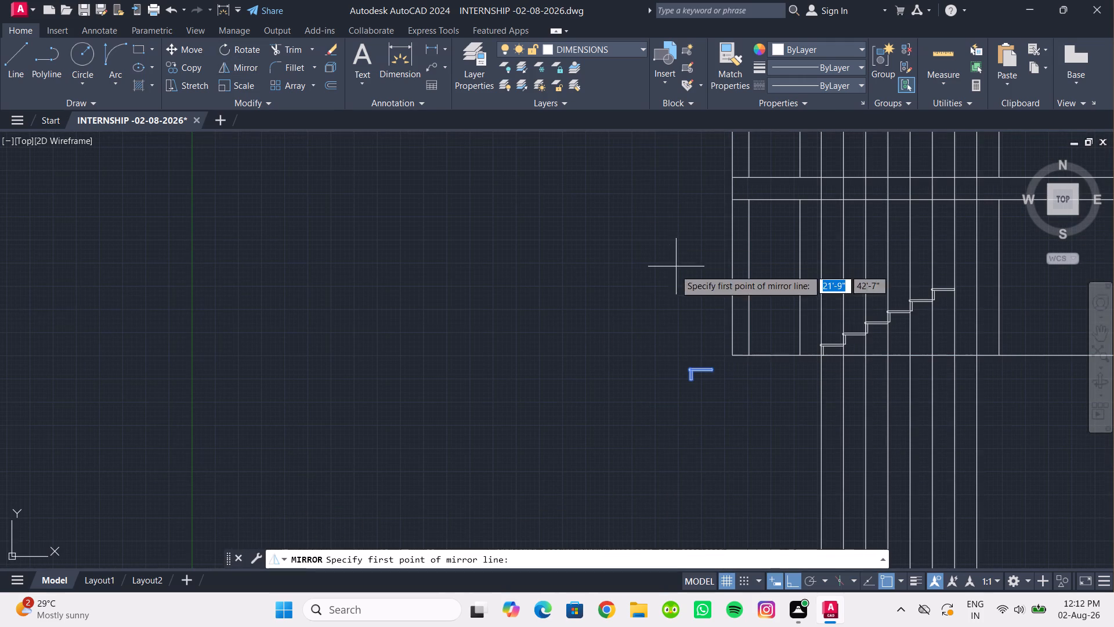
left_click(667, 347)
left_click(681, 444)
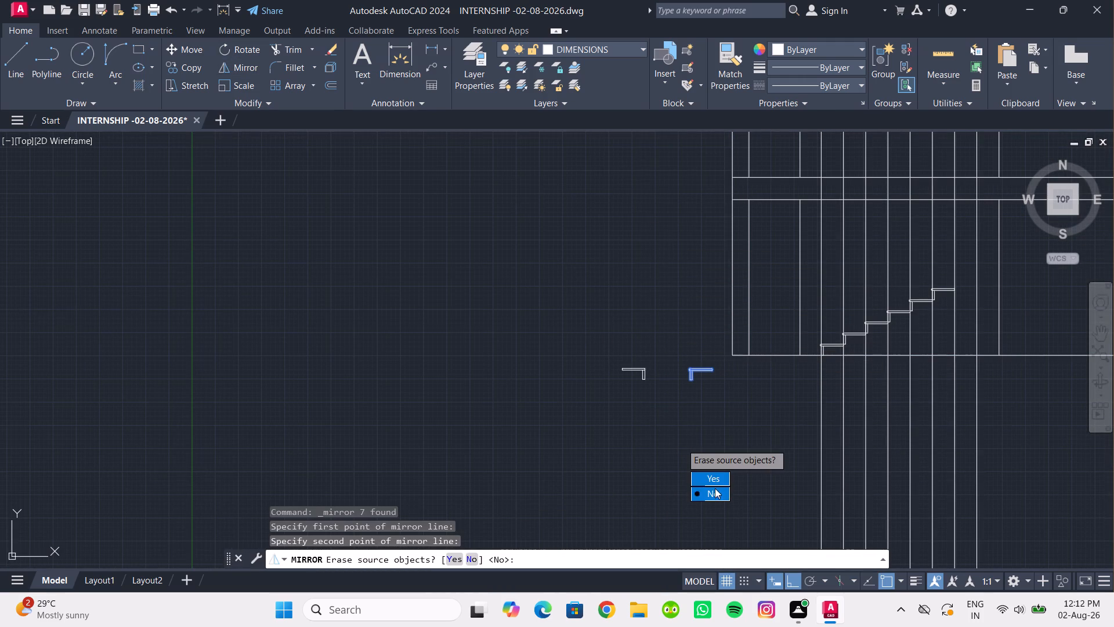
left_click_drag(715, 489, 681, 444)
Copy the mirrored step from its riser's lower-left corner onto the left end of the first flight's top tread.
left_click_drag(658, 409, 634, 376)
left_click_drag(583, 320, 575, 312)
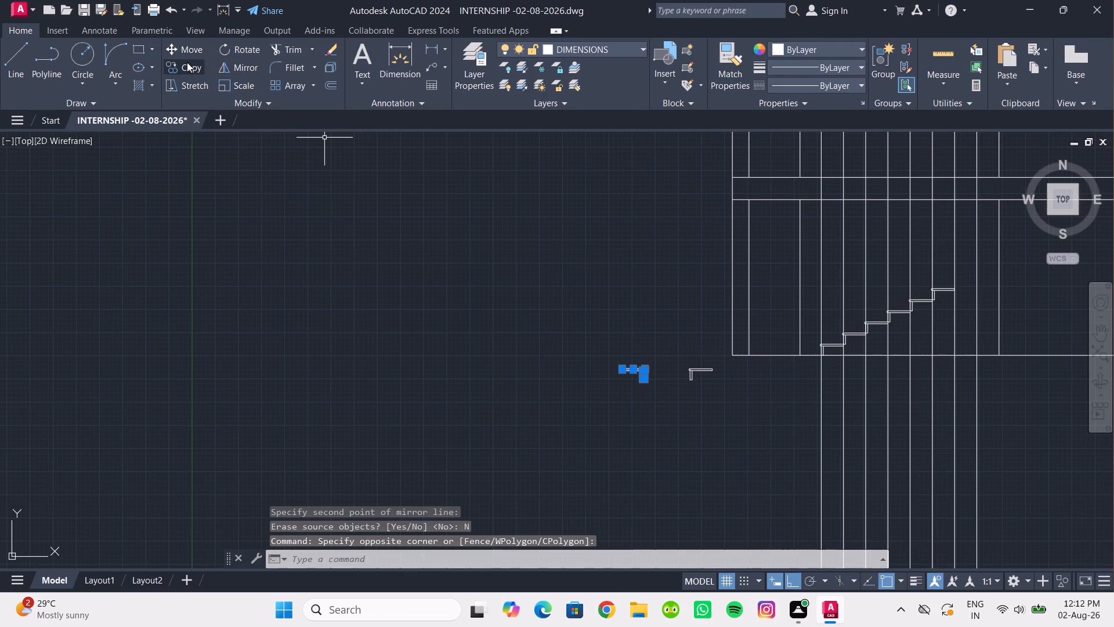
left_click(187, 62)
scroll(706, 423, "up", 3)
middle_click_drag(501, 325, 593, 441)
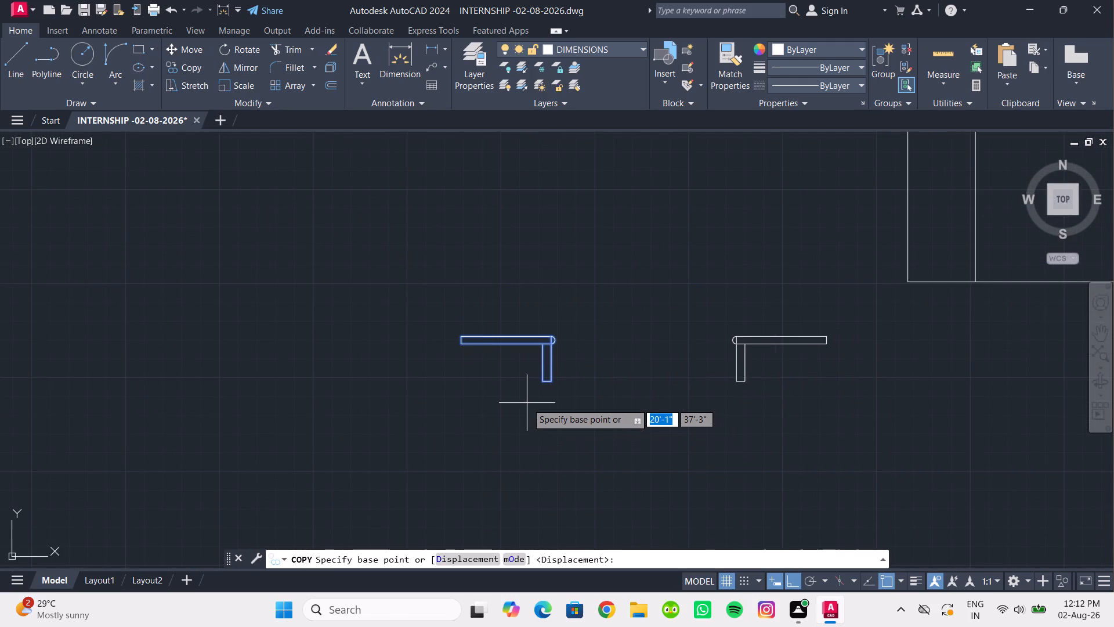
scroll(528, 402, "up", 1)
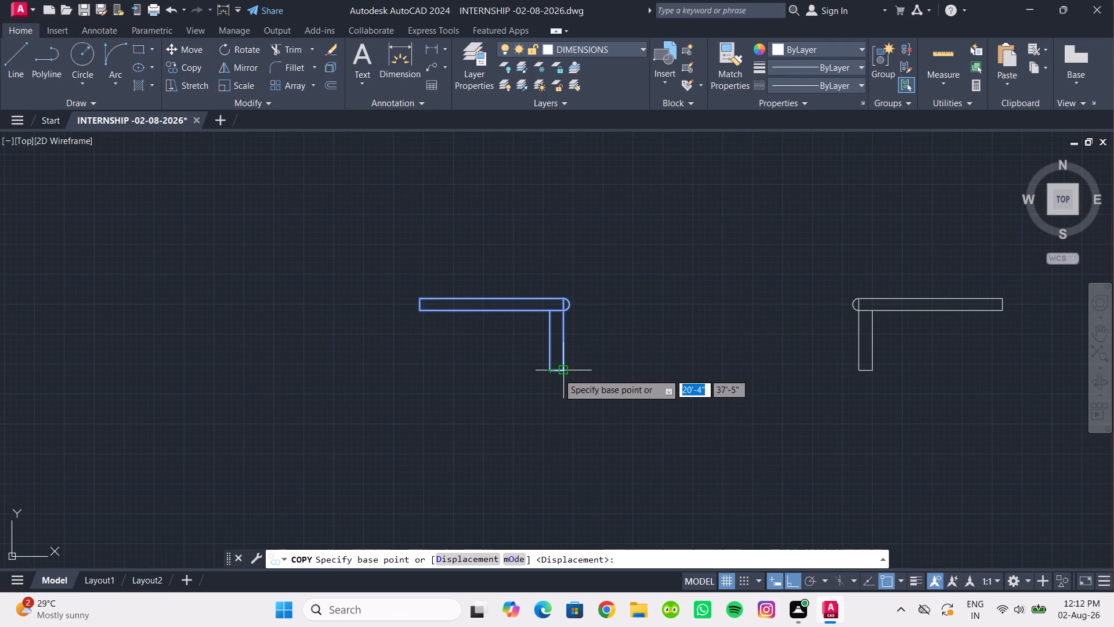
left_click(548, 373)
scroll(567, 391, "down", 4)
middle_click_drag(567, 391, 421, 318)
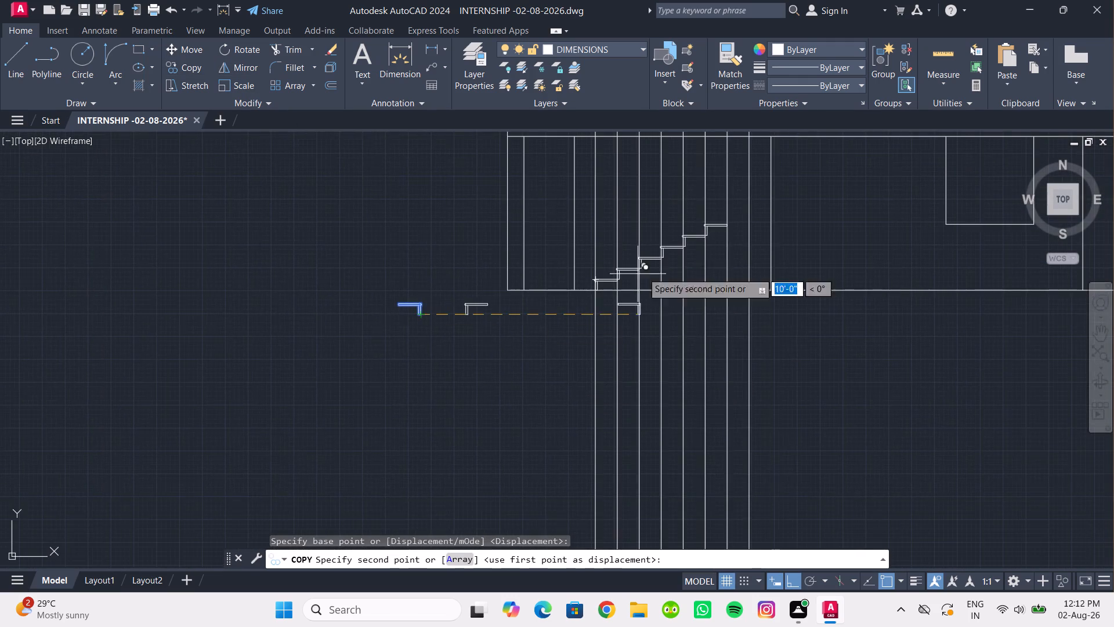
scroll(708, 225, "up", 4)
middle_click_drag(719, 211, 693, 314)
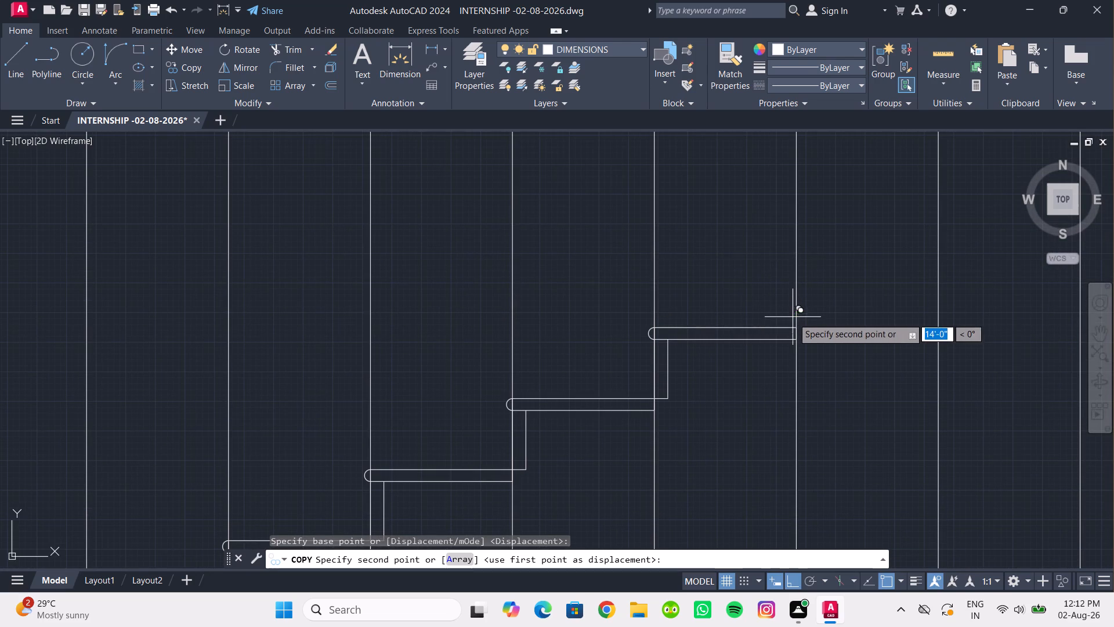
left_click(658, 323)
scroll(527, 240, "down", 1)
middle_click_drag(527, 240, 559, 331)
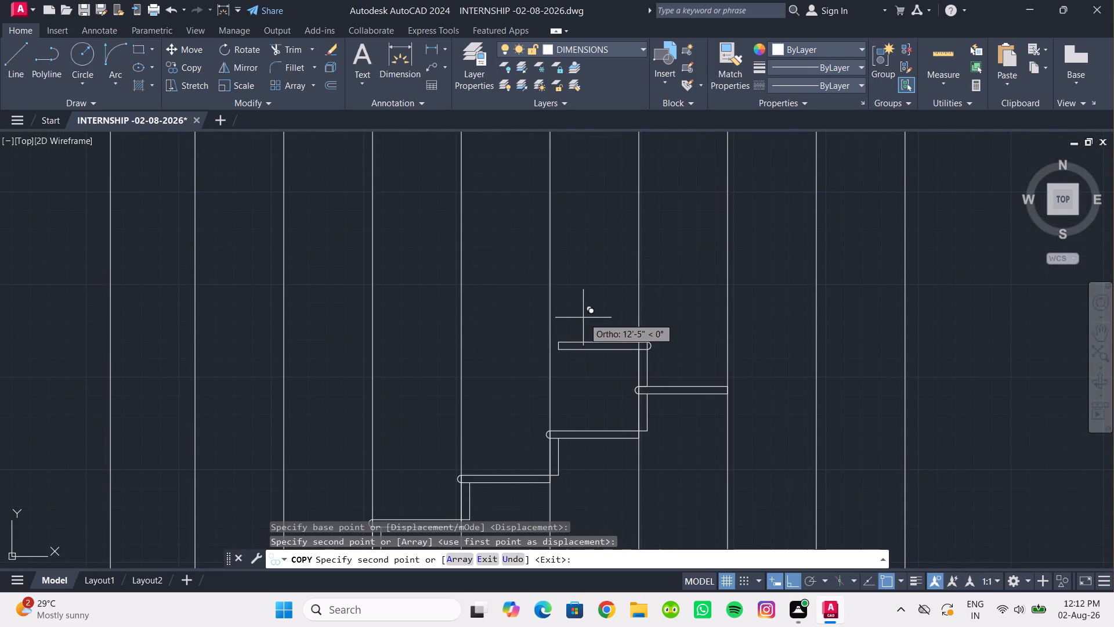
key("Escape")
Move the placed mirrored step left by its riser thickness, aligning the riser's lower-right corner with the construction line.
left_click_drag(674, 384, 662, 377)
key("Escape")
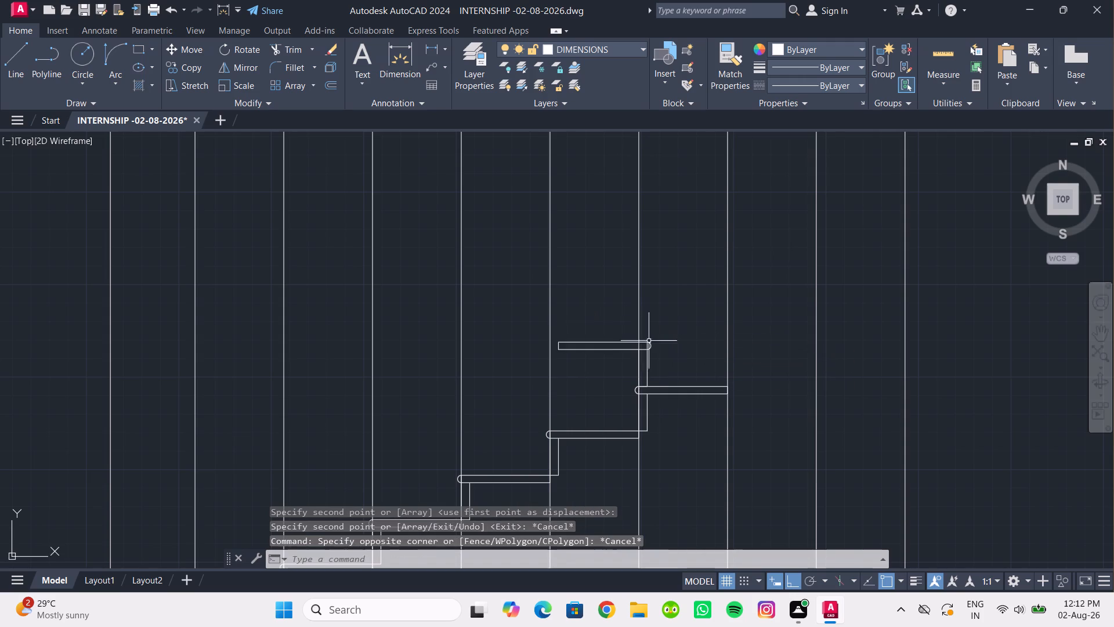
left_click(549, 326)
key("Escape")
left_click_drag(518, 313, 631, 350)
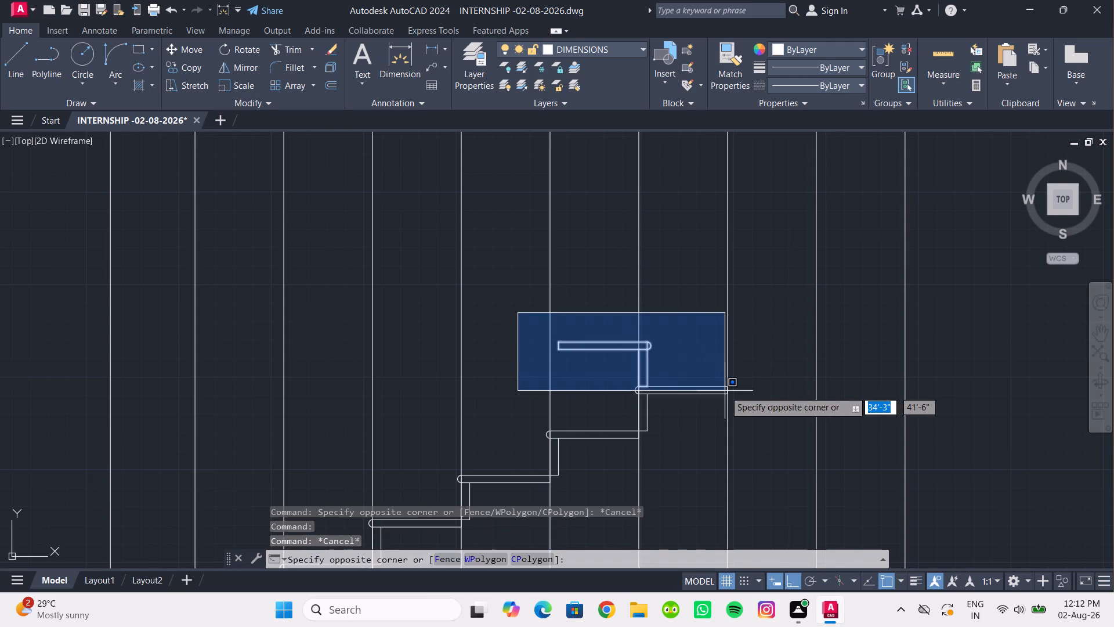
left_click(725, 391)
scroll(692, 387, "up", 2)
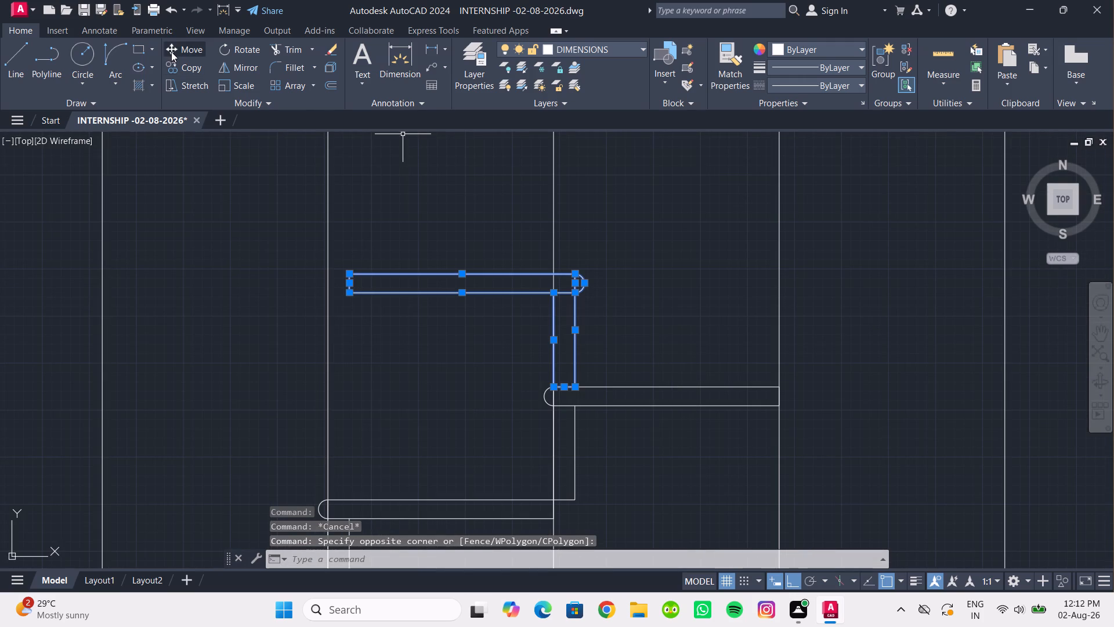
left_click(171, 52)
scroll(534, 390, "up", 3)
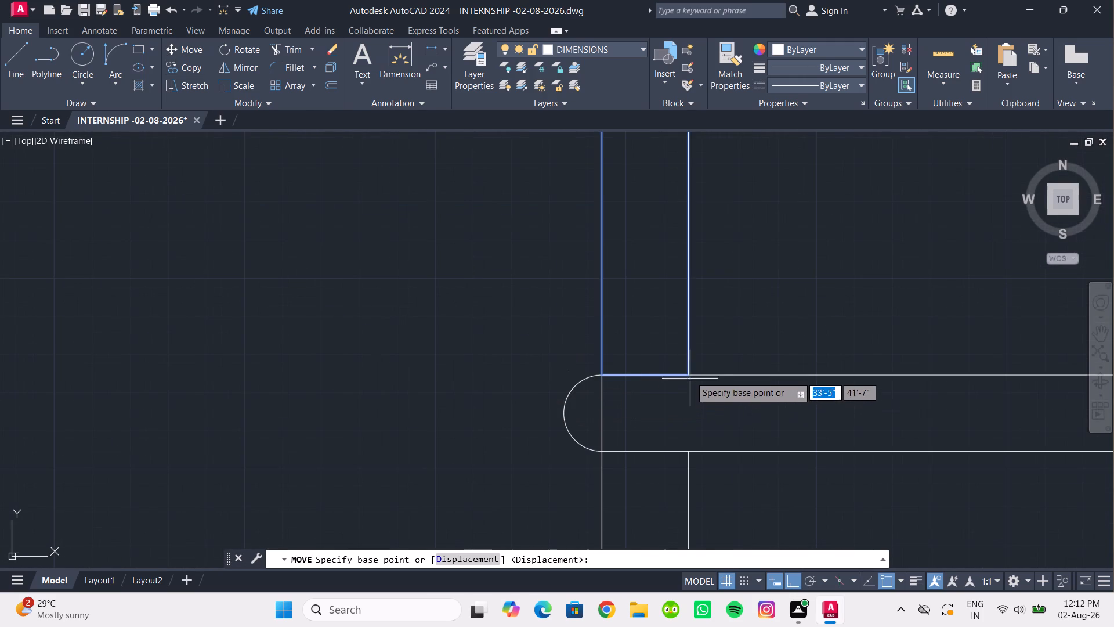
left_click(689, 375)
left_click(603, 375)
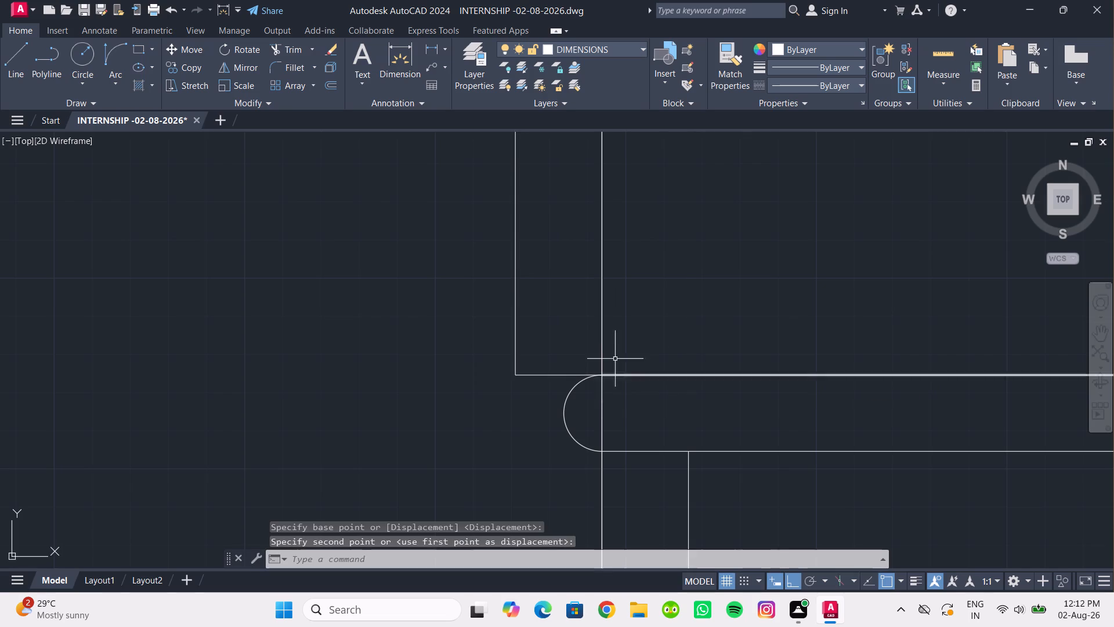
Copy the mirrored step five more times up the construction lines, each starting at the previous tread's left end, completing a six-step second flight.
scroll(617, 350, "down", 3)
middle_click_drag(617, 350, 659, 423)
left_click(399, 289)
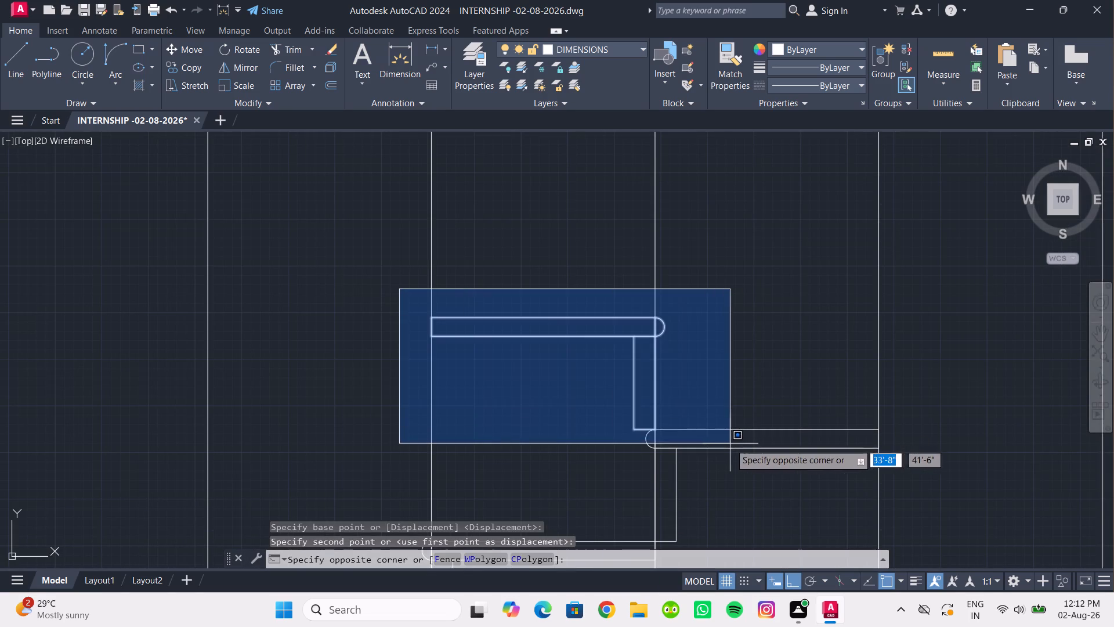
left_click(730, 444)
scroll(654, 392, "up", 2)
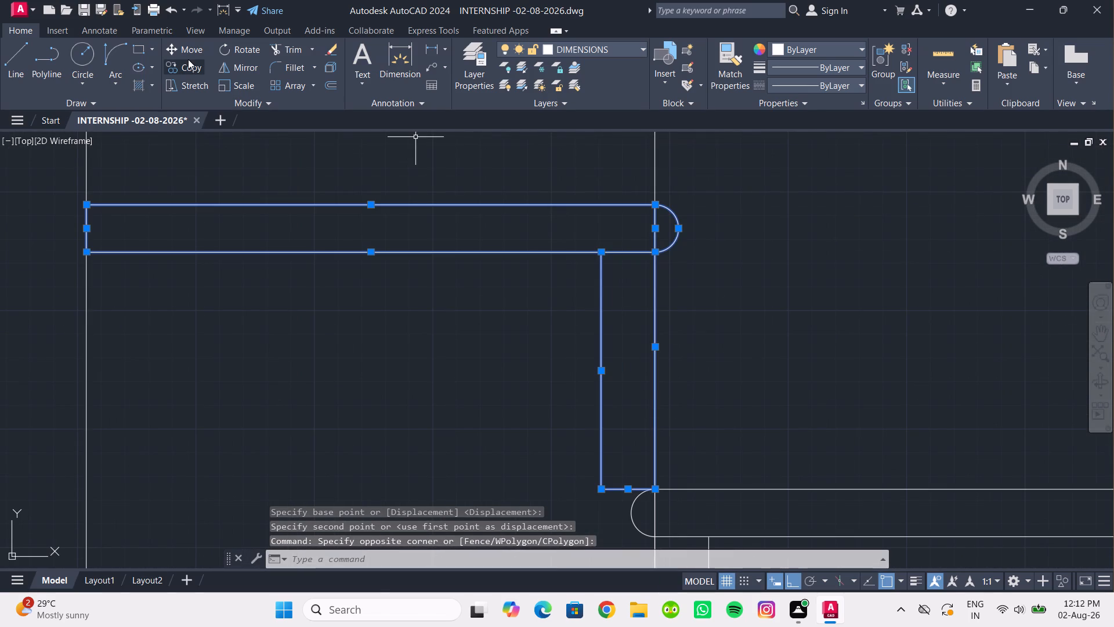
left_click(185, 64)
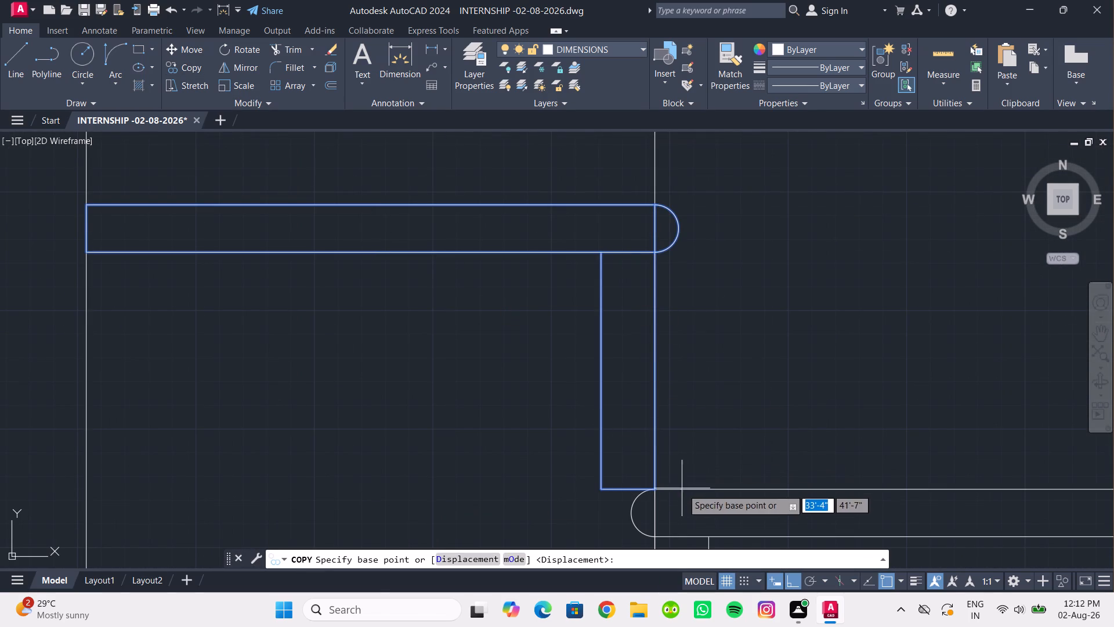
left_click_drag(653, 488, 641, 477)
scroll(436, 311, "down", 2)
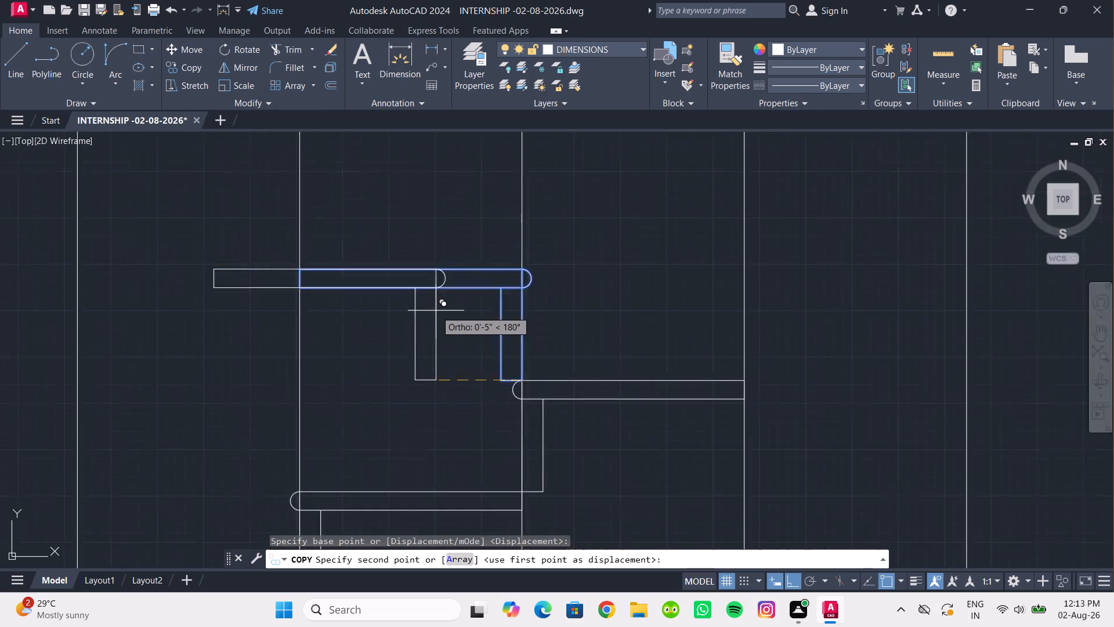
scroll(436, 311, "down", 1)
middle_click_drag(436, 311, 594, 412)
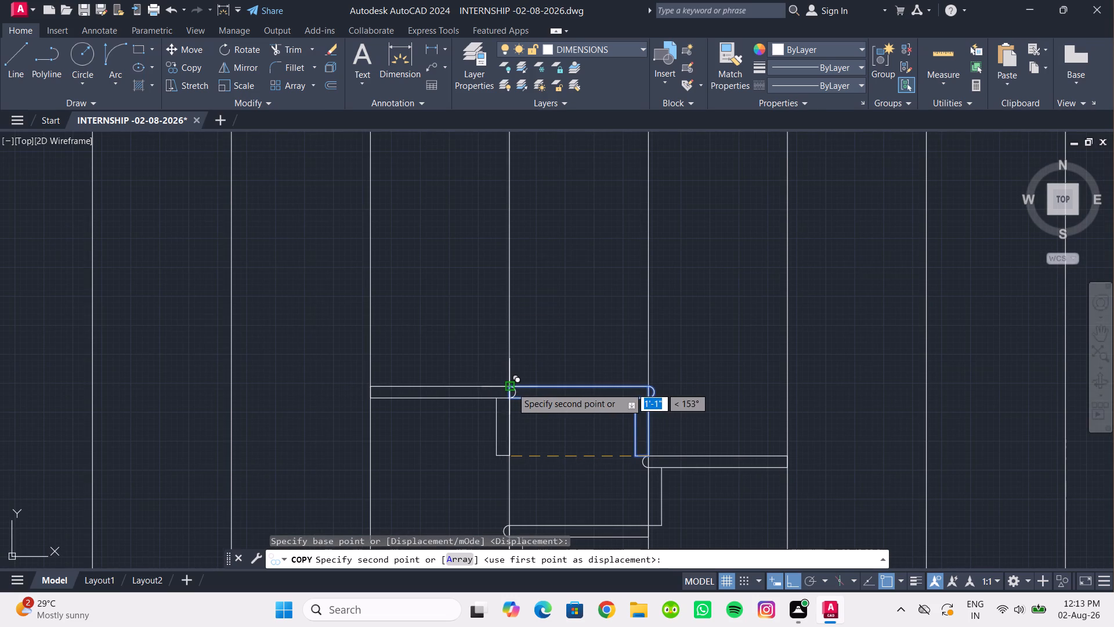
left_click(512, 387)
left_click(373, 314)
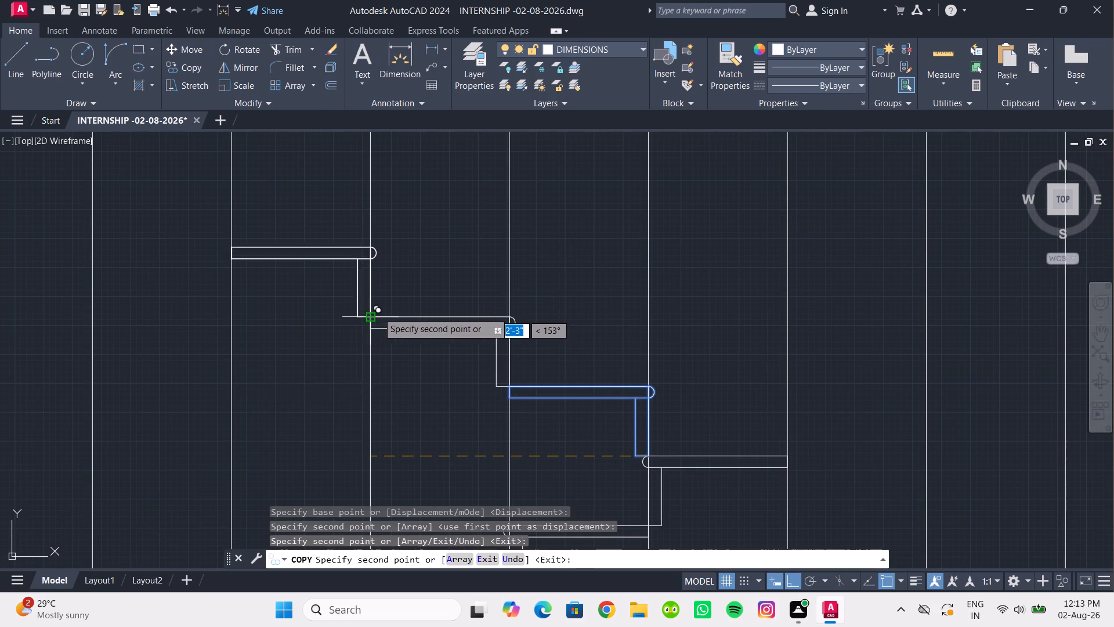
middle_click_drag(415, 305, 555, 405)
left_click(374, 341)
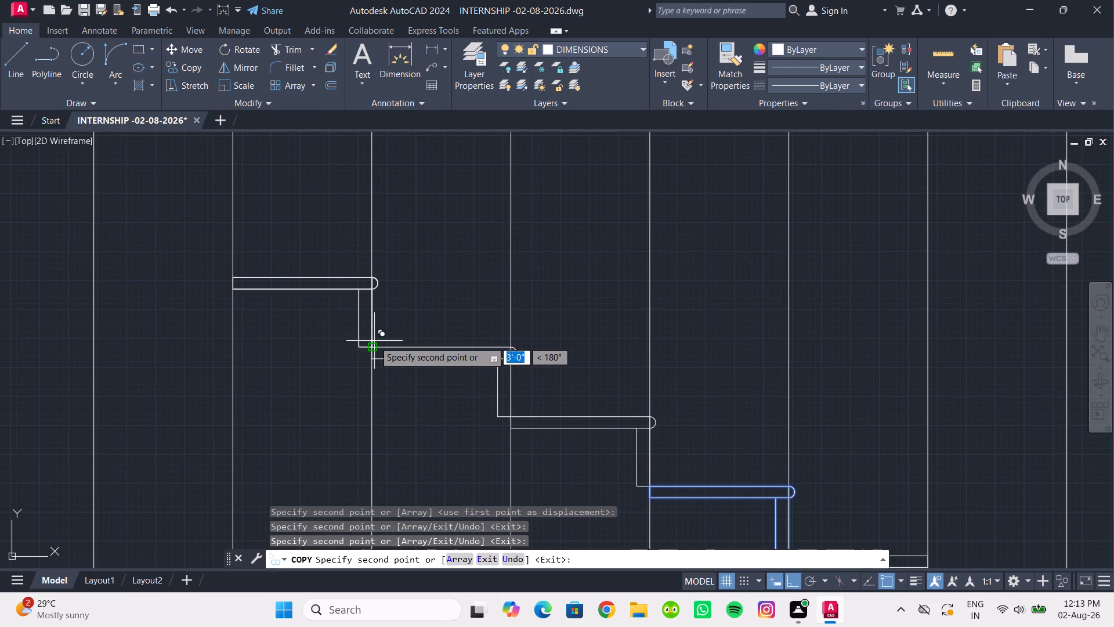
middle_click_drag(376, 340, 526, 445)
left_click(383, 380)
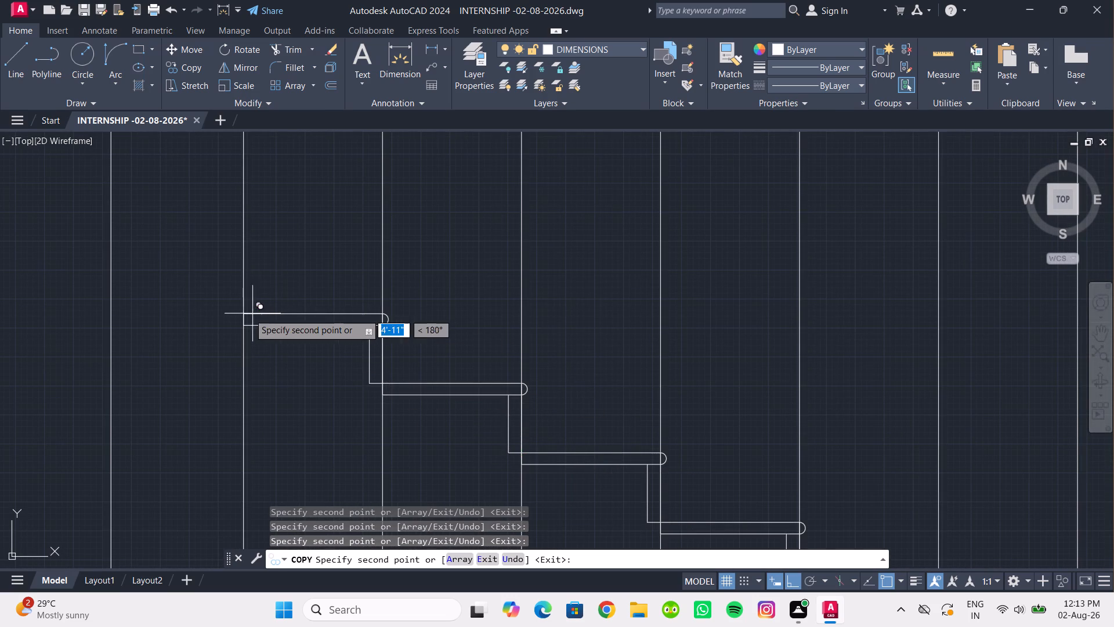
left_click(243, 312)
scroll(308, 315, "down", 4)
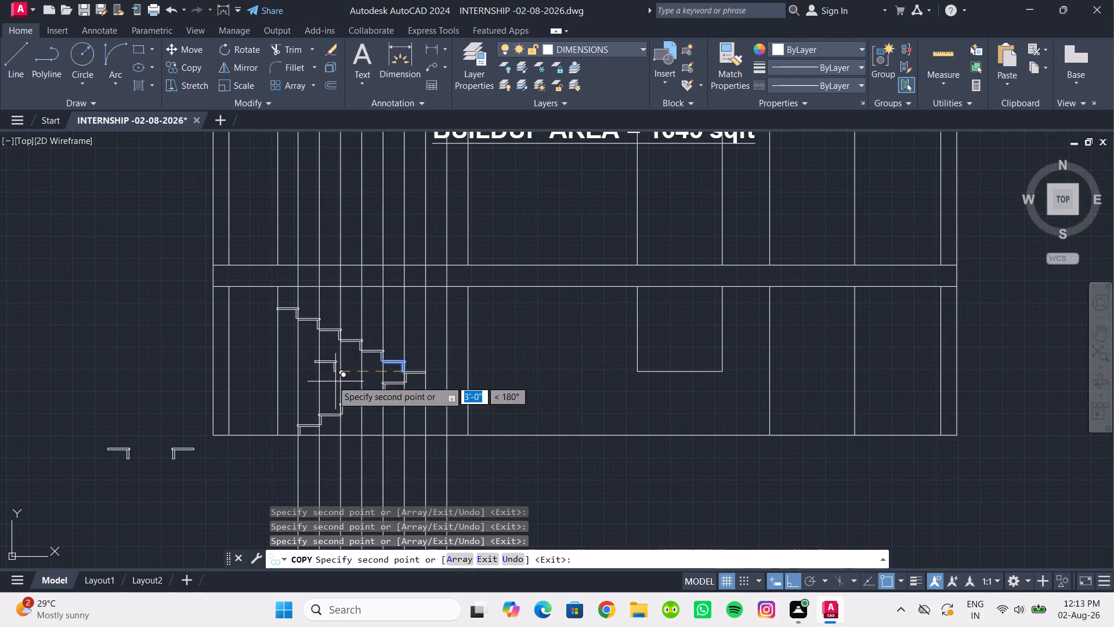
scroll(323, 374, "up", 2)
middle_click_drag(323, 374, 422, 452)
key("Escape")
key("Escape")
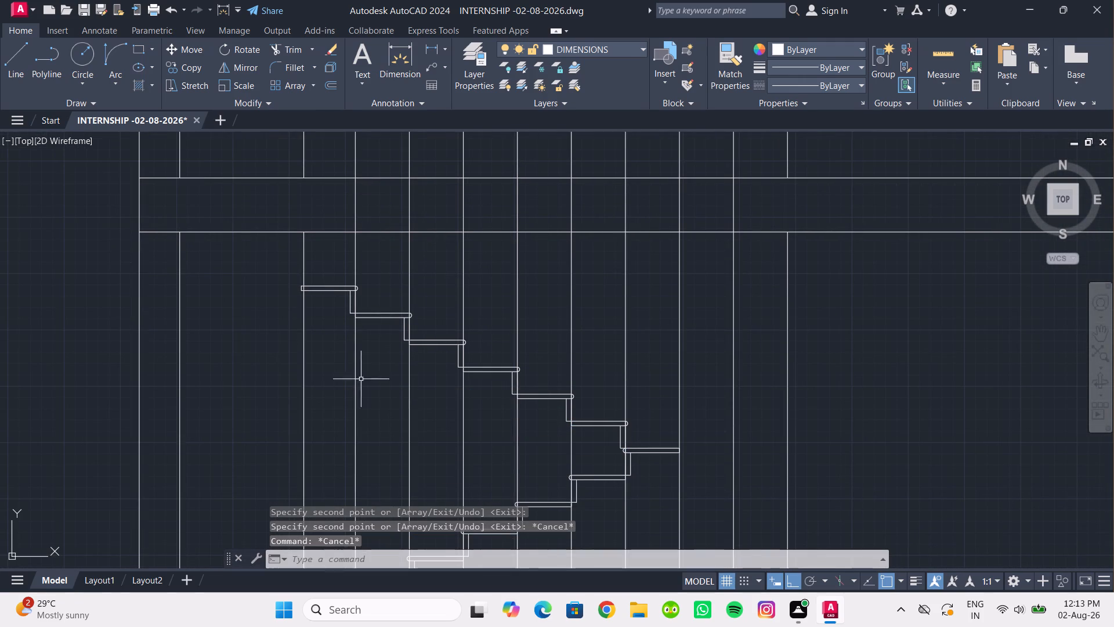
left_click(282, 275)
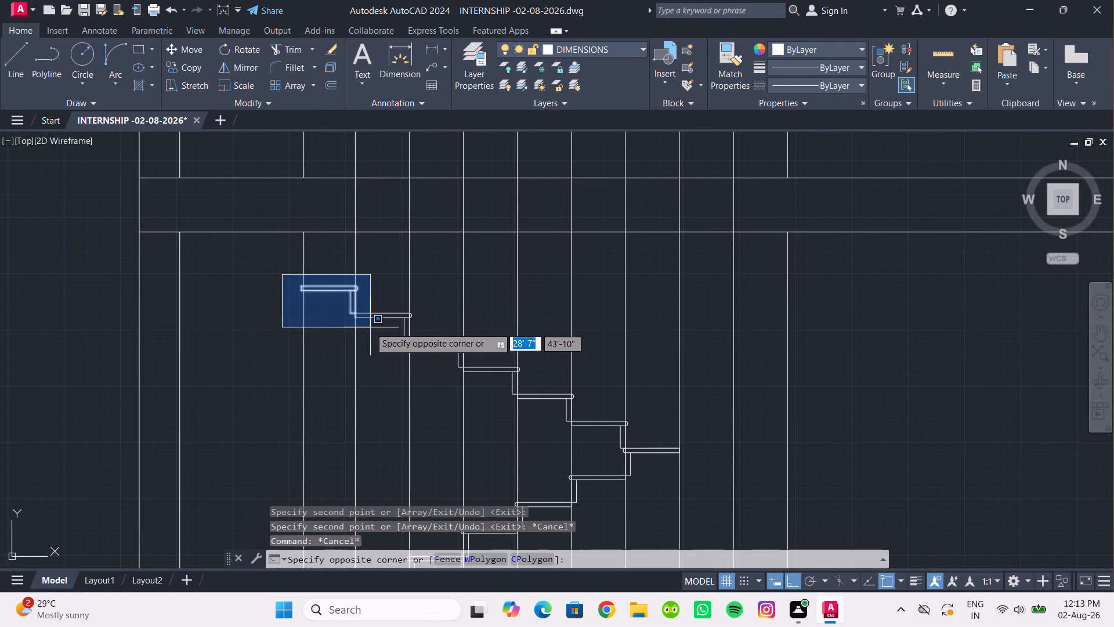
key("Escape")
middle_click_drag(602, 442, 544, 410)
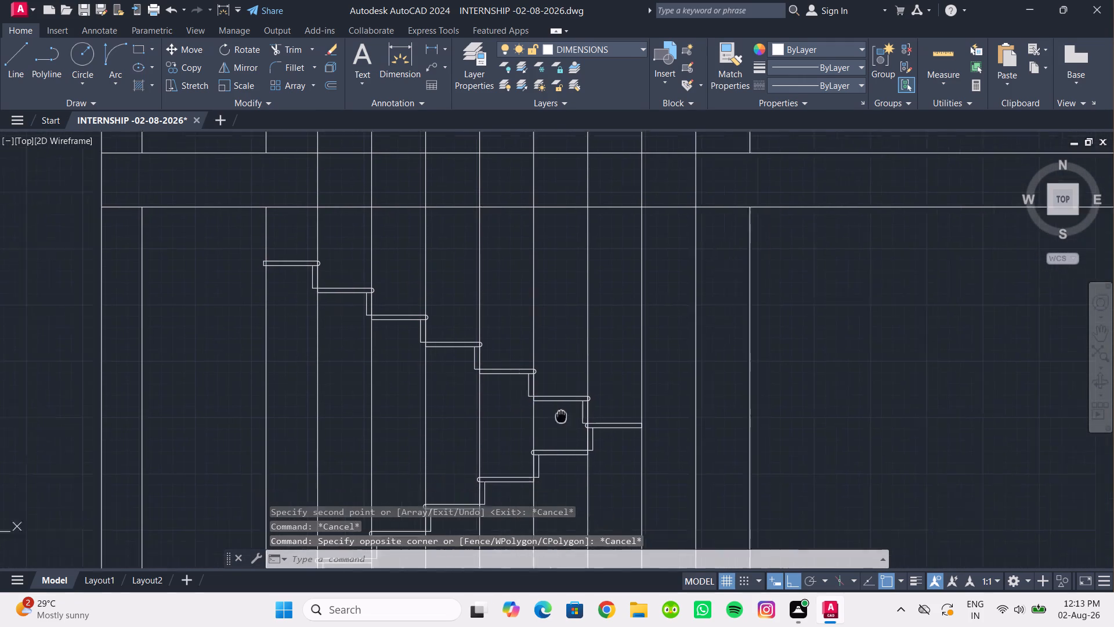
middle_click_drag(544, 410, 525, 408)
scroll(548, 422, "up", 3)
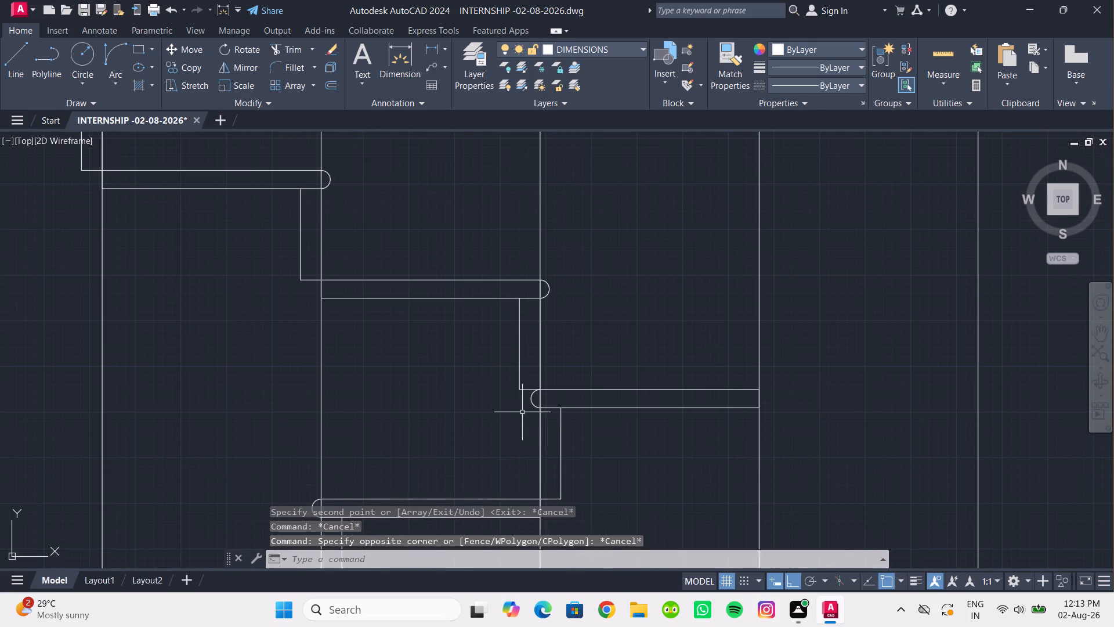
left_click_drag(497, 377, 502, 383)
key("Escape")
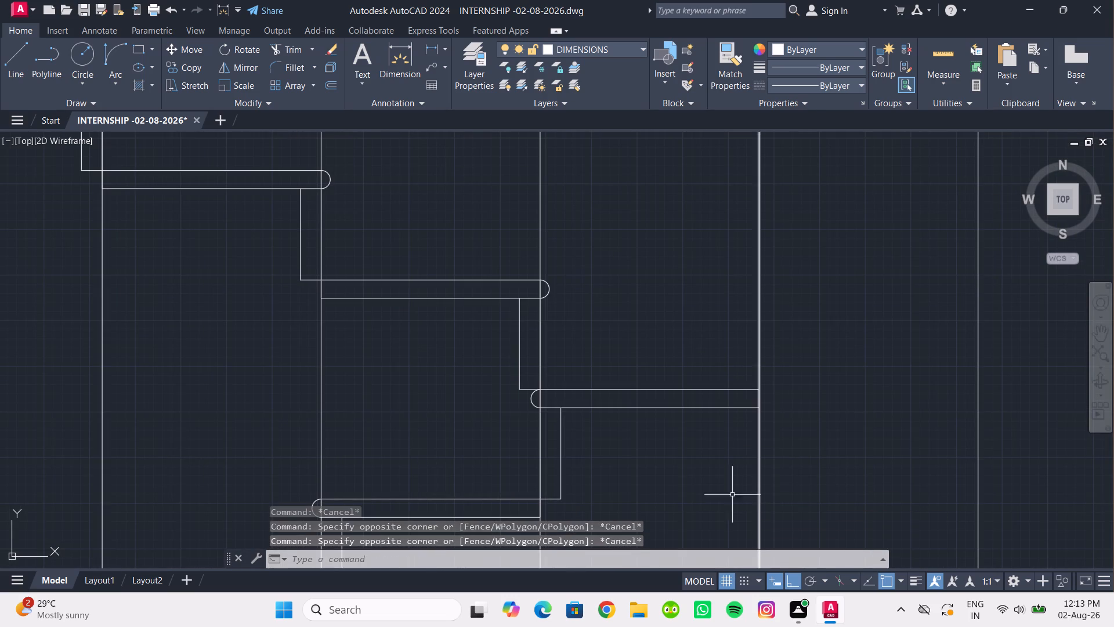
Copy the first flight's top step, without the adjoining mirrored riser's base line, from its riser's lower-left corner onto its tread's right end.
left_click(510, 376)
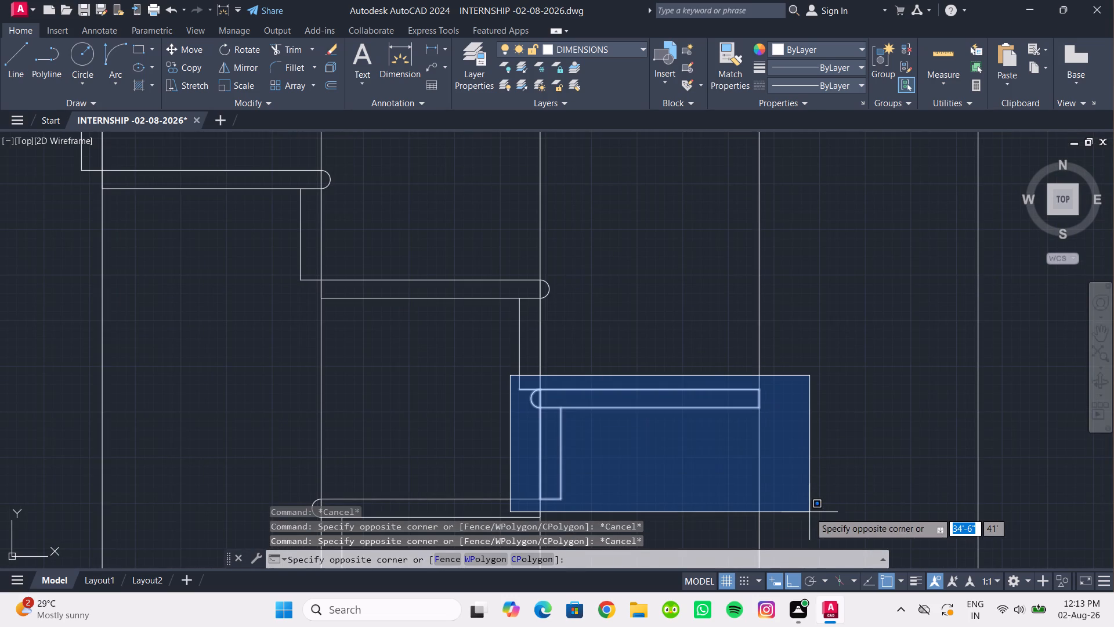
left_click(809, 512)
scroll(533, 410, "up", 3)
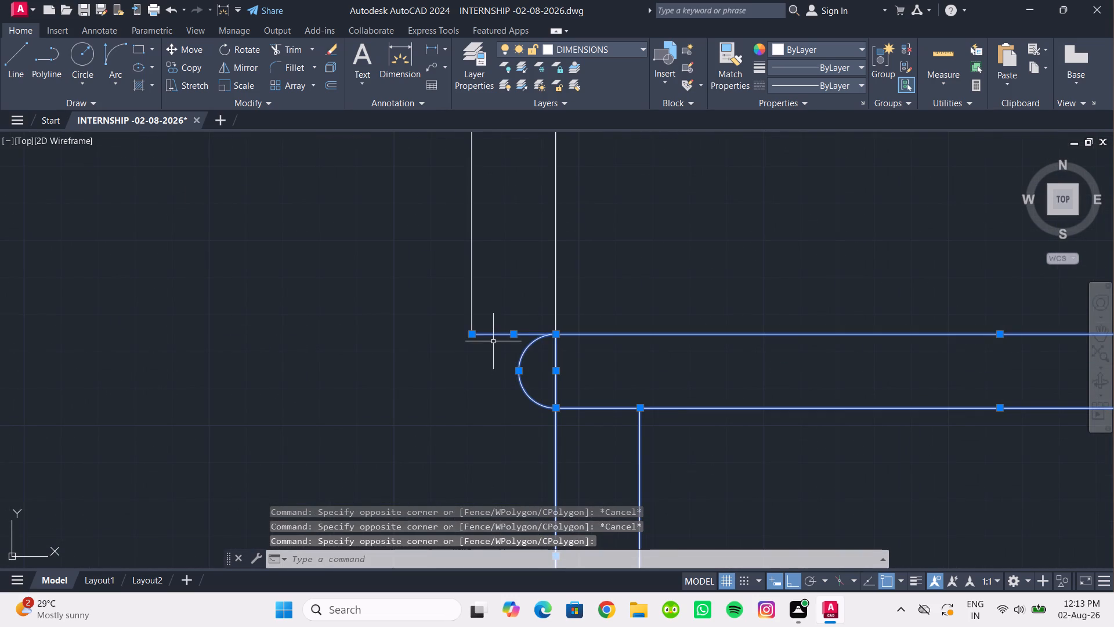
left_click(490, 333, "shift")
scroll(545, 372, "down", 3)
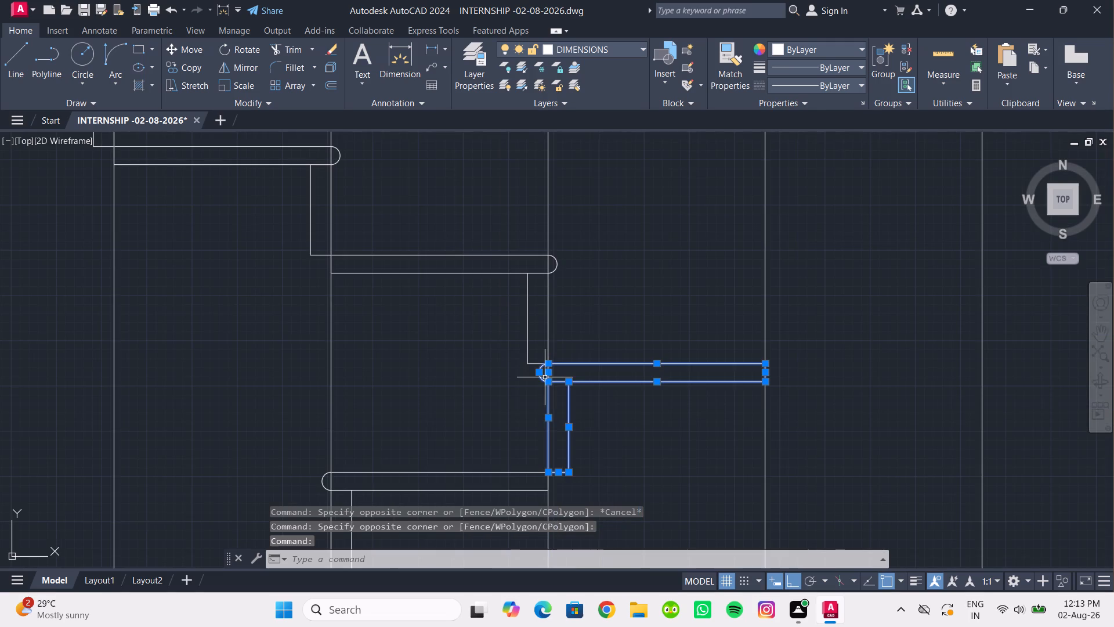
left_click(191, 66)
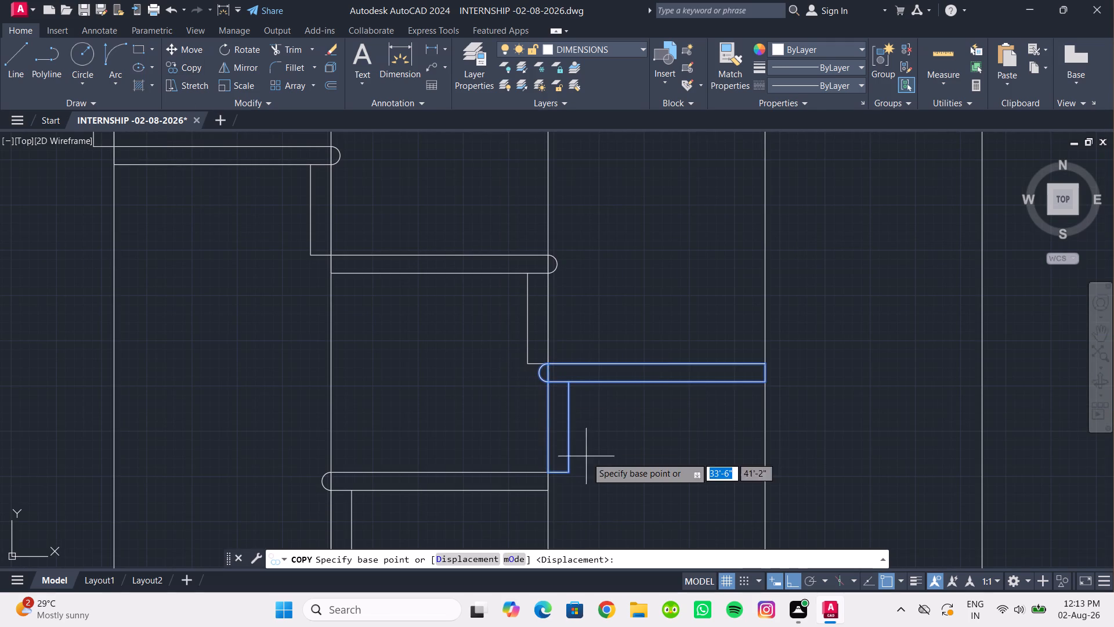
left_click(547, 473)
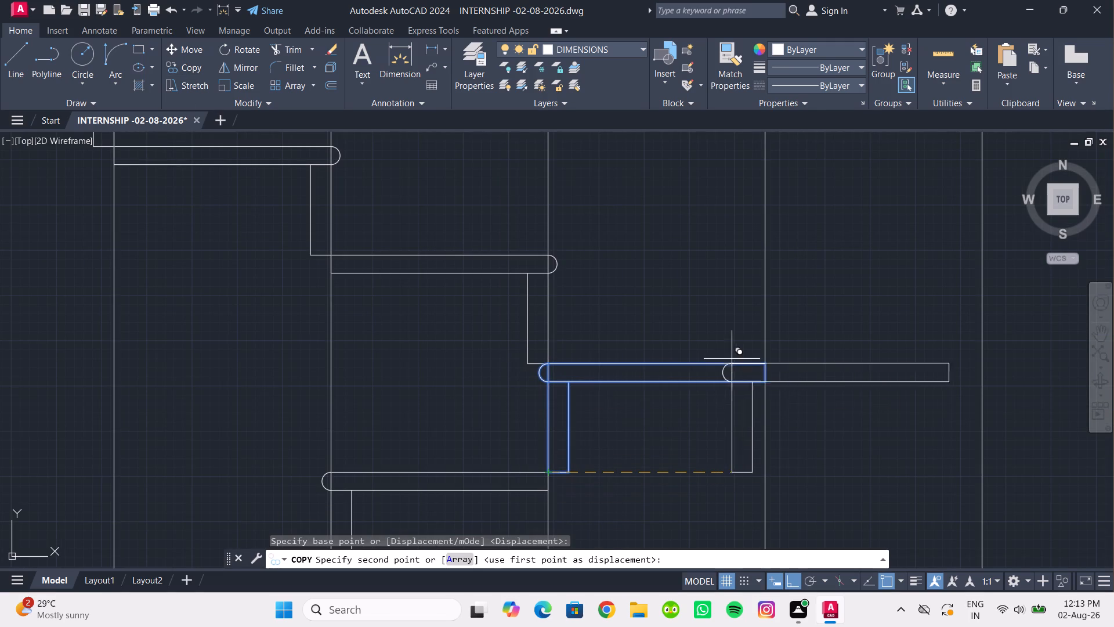
left_click(767, 361)
scroll(753, 334, "down", 2)
middle_click_drag(737, 380, 740, 472)
key("Escape")
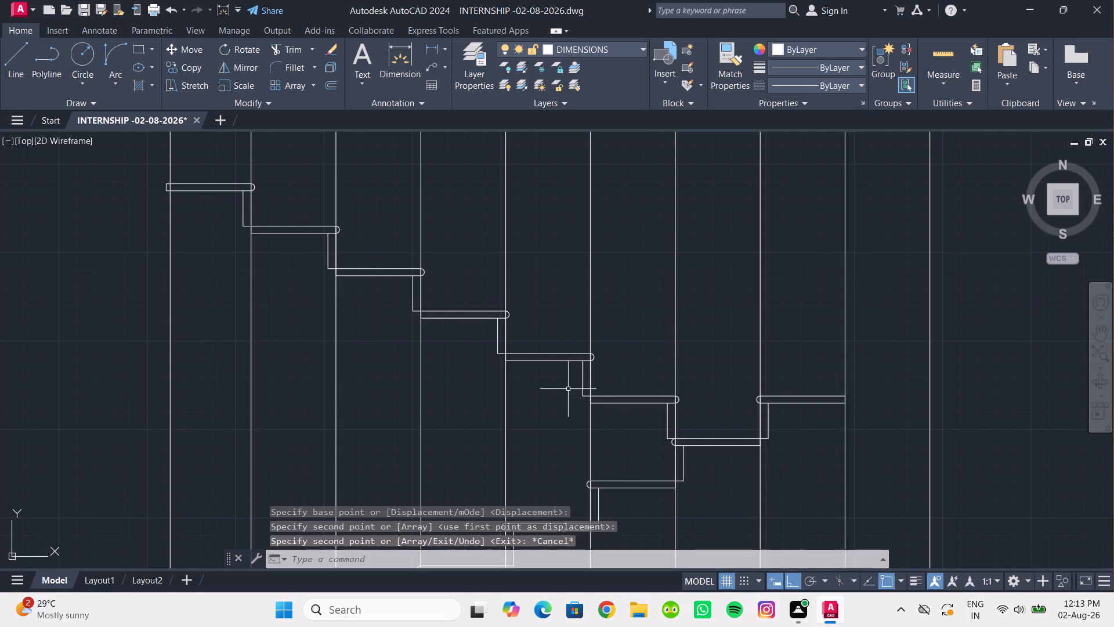
left_click(565, 388)
key("Escape")
Move the second flight from its lowest riser's lower-right corner to the top-left end of the tread just added to the first flight.
scroll(554, 376, "down", 2)
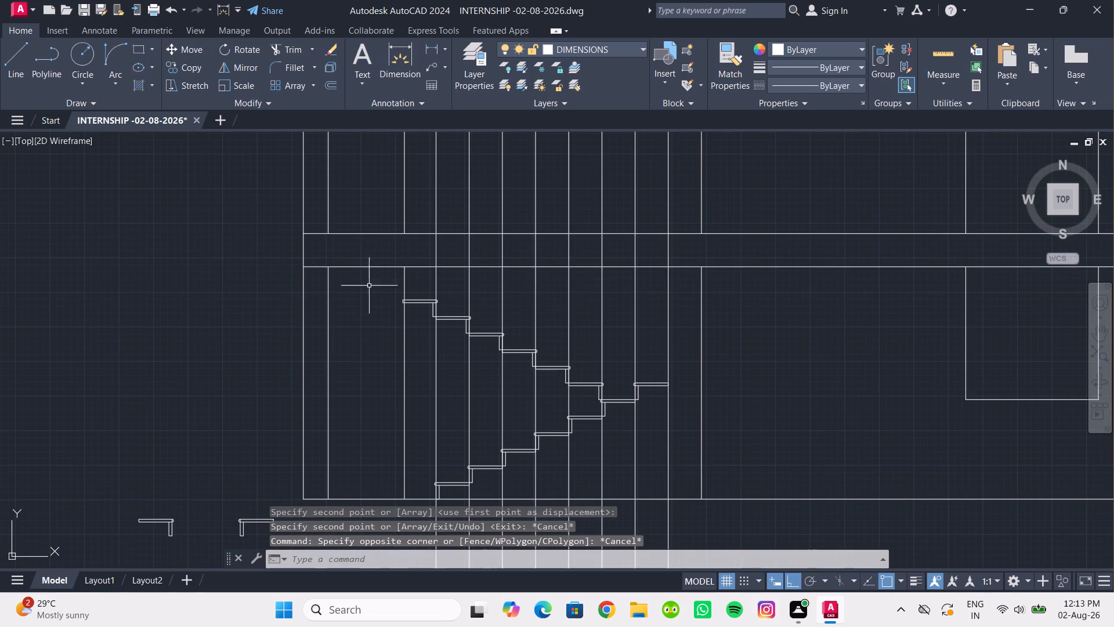
left_click_drag(372, 284, 397, 304)
scroll(599, 398, "up", 7)
left_click(595, 412)
left_click(187, 39)
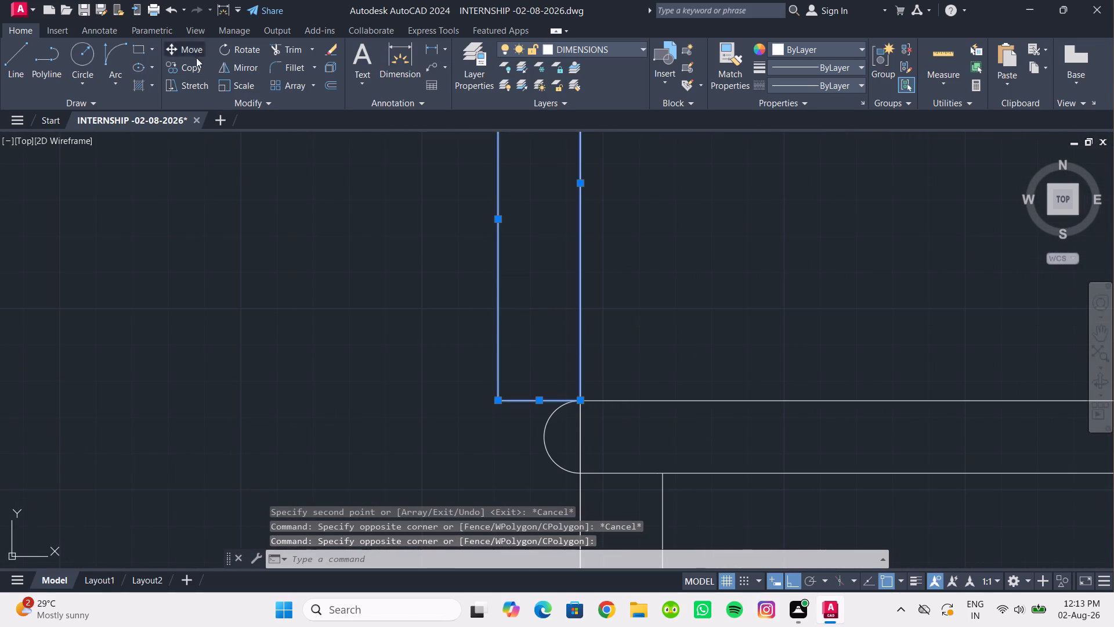
left_click(201, 52)
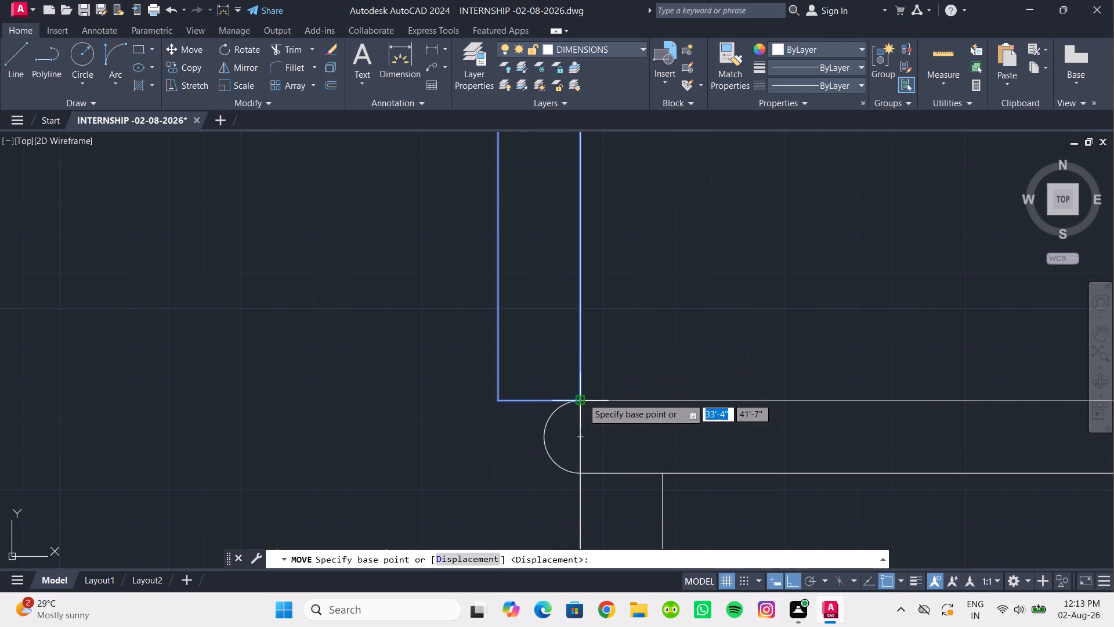
left_click(583, 398)
scroll(647, 352, "down", 3)
middle_click_drag(648, 352, 406, 435)
scroll(551, 348, "up", 3)
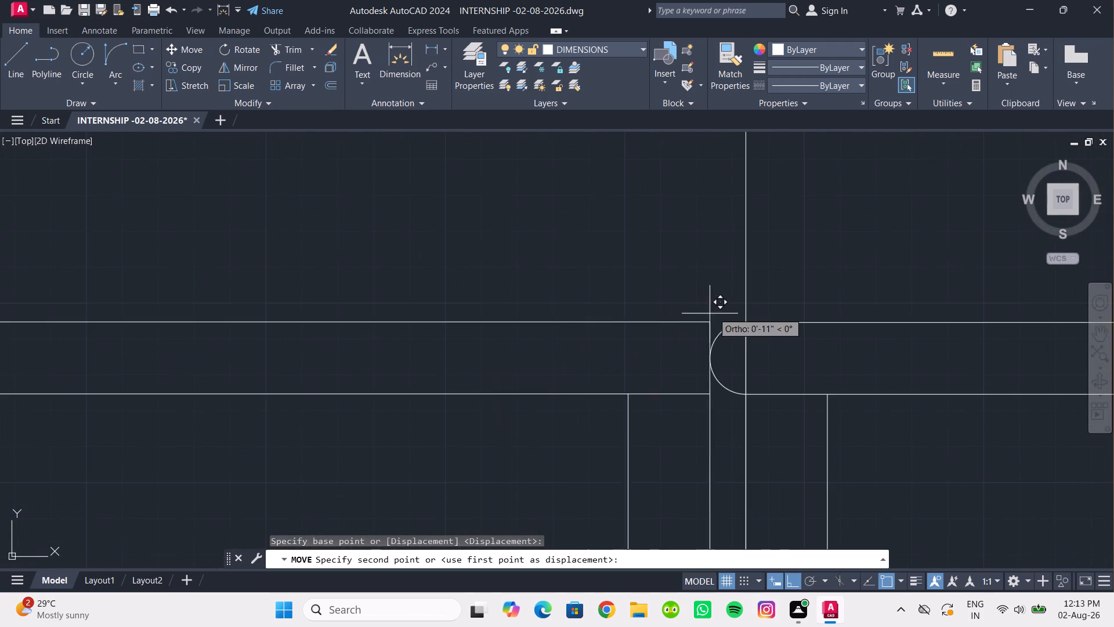
left_click(746, 321)
Copy the second flight's top step from its riser's lower-right corner onto the left end of its tread, reaching the slab's underside.
scroll(612, 344, "down", 5)
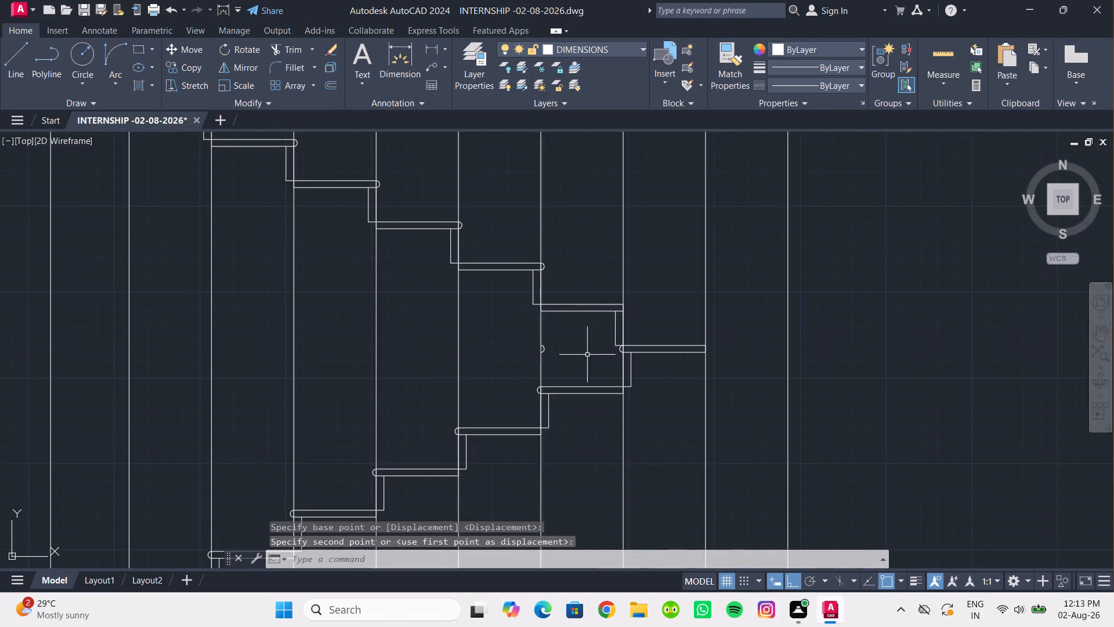
scroll(585, 355, "down", 4)
middle_click_drag(585, 355, 612, 425)
scroll(537, 369, "up", 4)
middle_click_drag(562, 408, 537, 344)
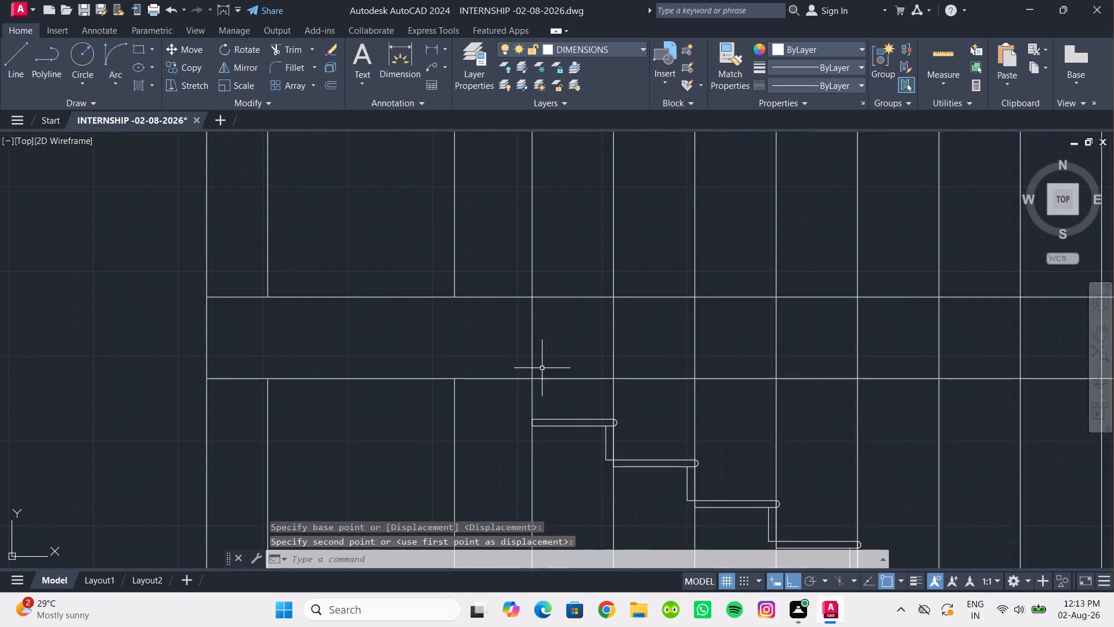
scroll(545, 385, "up", 2)
left_click(480, 445)
middle_click_drag(595, 488, 563, 415)
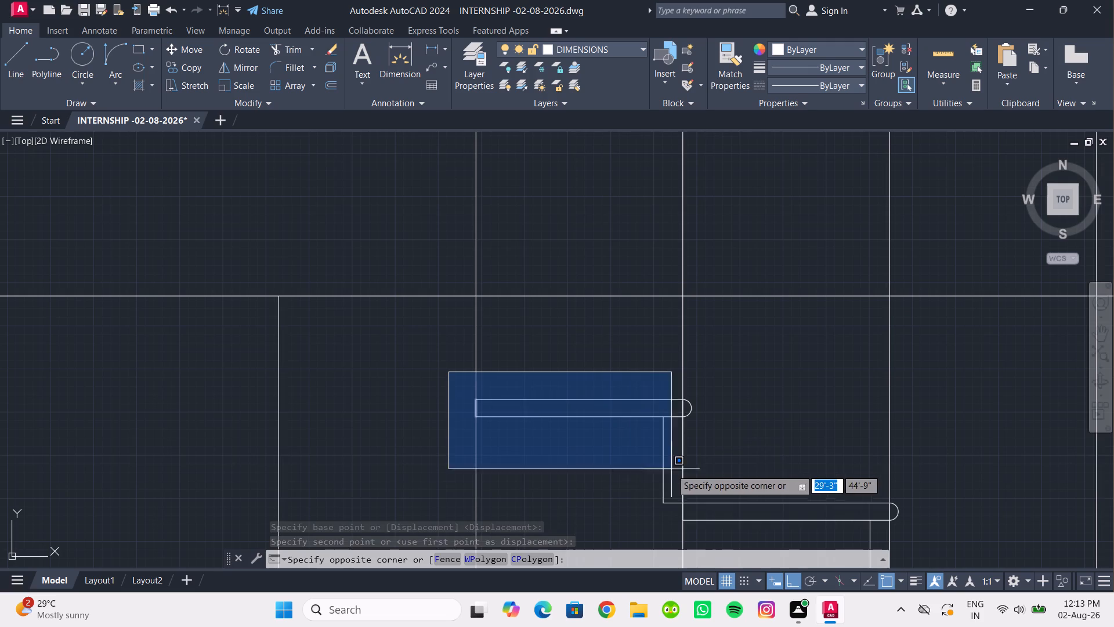
left_click(695, 507)
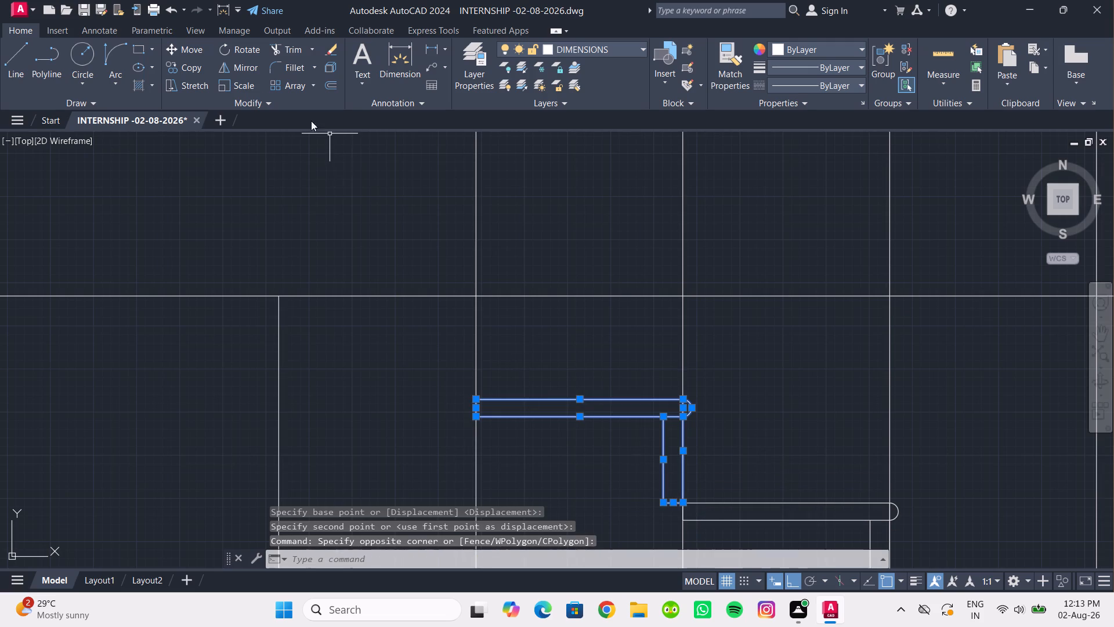
left_click(191, 73)
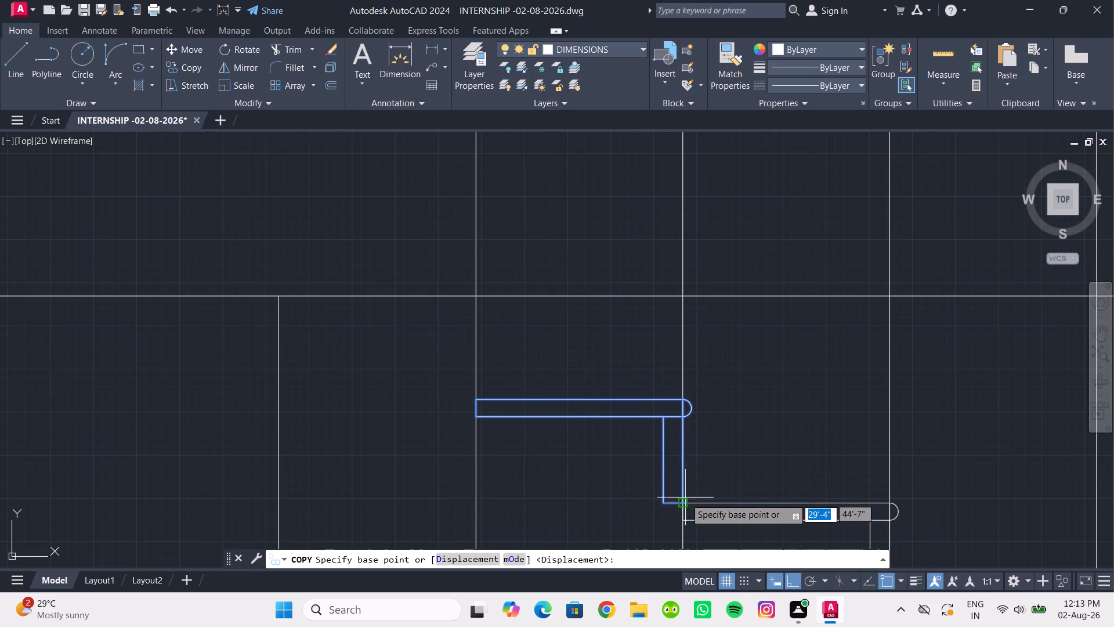
left_click(685, 504)
left_click(473, 399)
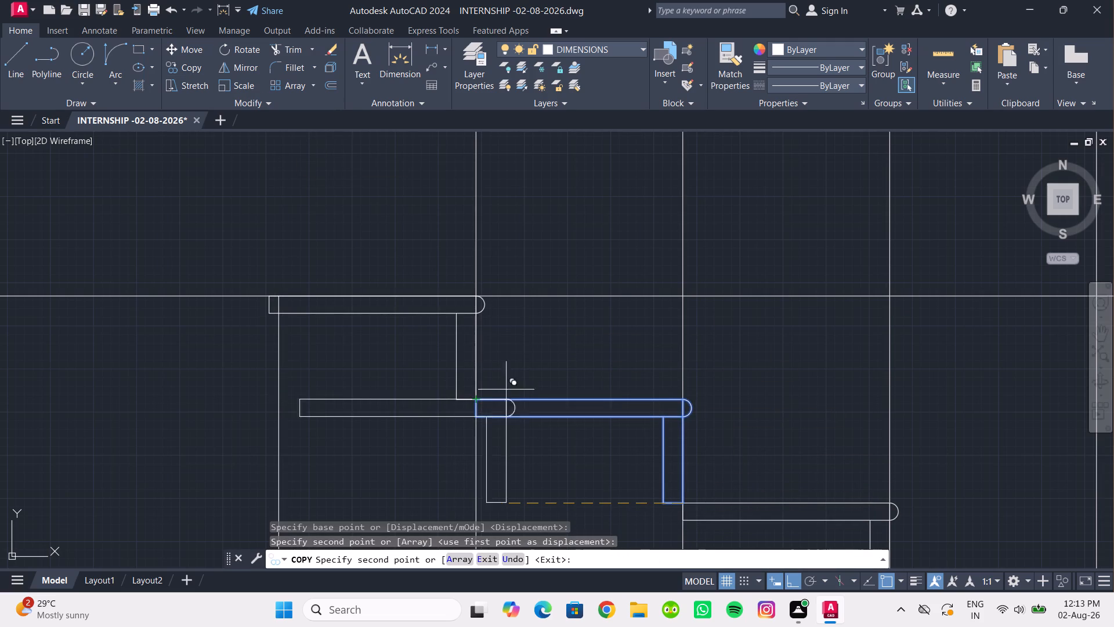
key("Escape")
Examine both staircase flights and their fit within the elevation below the ground floor plan.
scroll(531, 385, "down", 4)
middle_click_drag(524, 381, 473, 286)
scroll(490, 337, "down", 1)
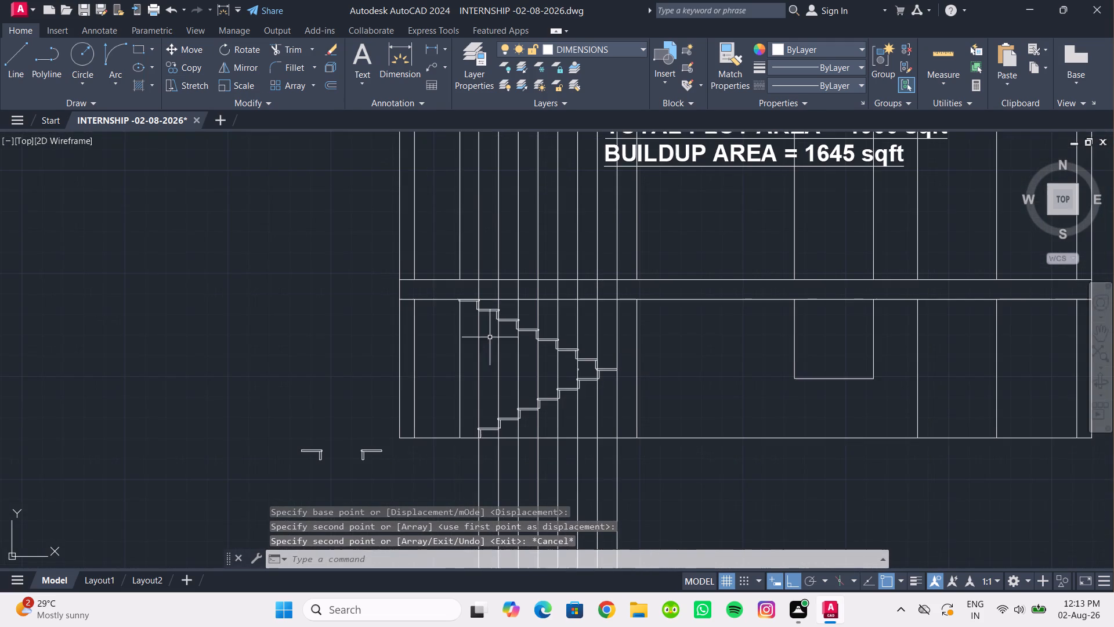
middle_click_drag(490, 337, 490, 352)
scroll(538, 393, "up", 1)
middle_click_drag(538, 393, 520, 374)
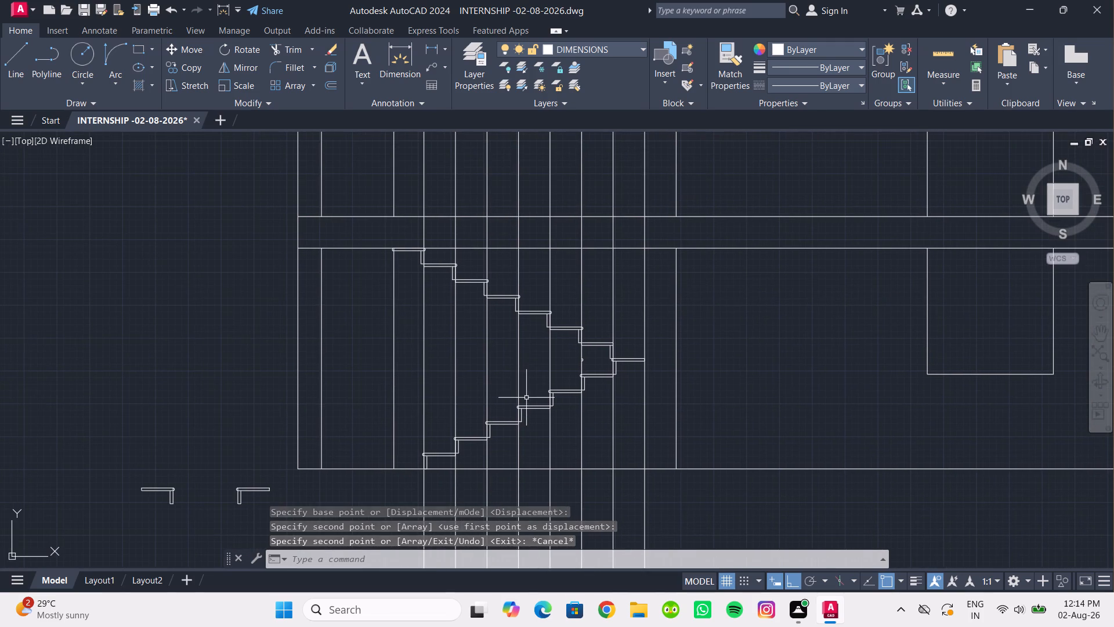
scroll(506, 420, "up", 1)
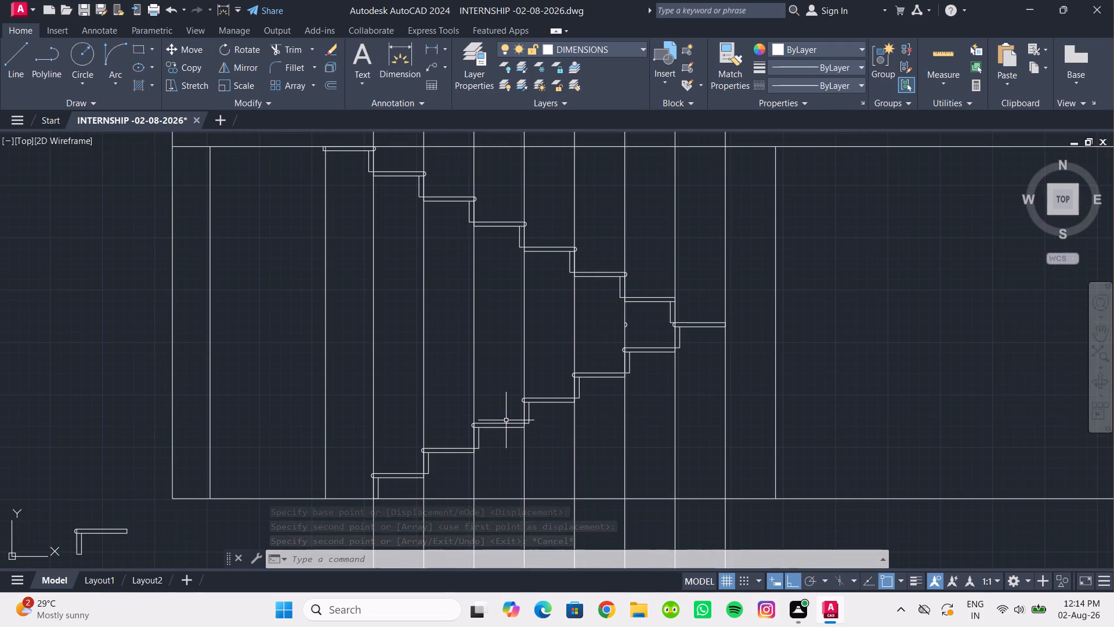
scroll(542, 423, "down", 1)
scroll(605, 419, "down", 2)
middle_click_drag(604, 421, 601, 445)
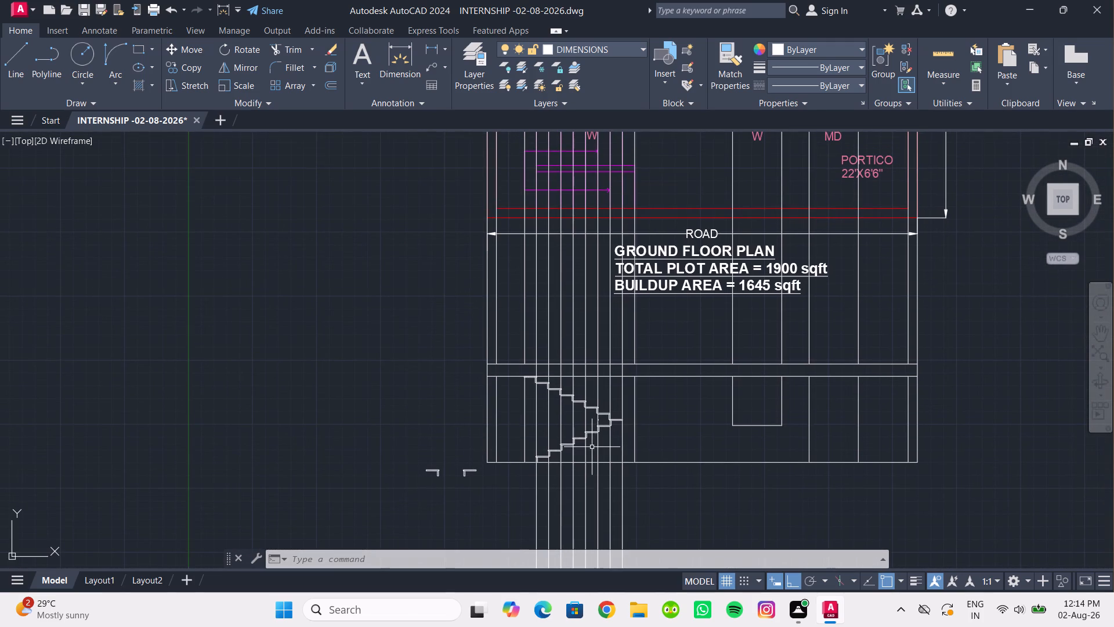
scroll(592, 447, "down", 1)
middle_click_drag(592, 447, 595, 466)
scroll(610, 451, "up", 1)
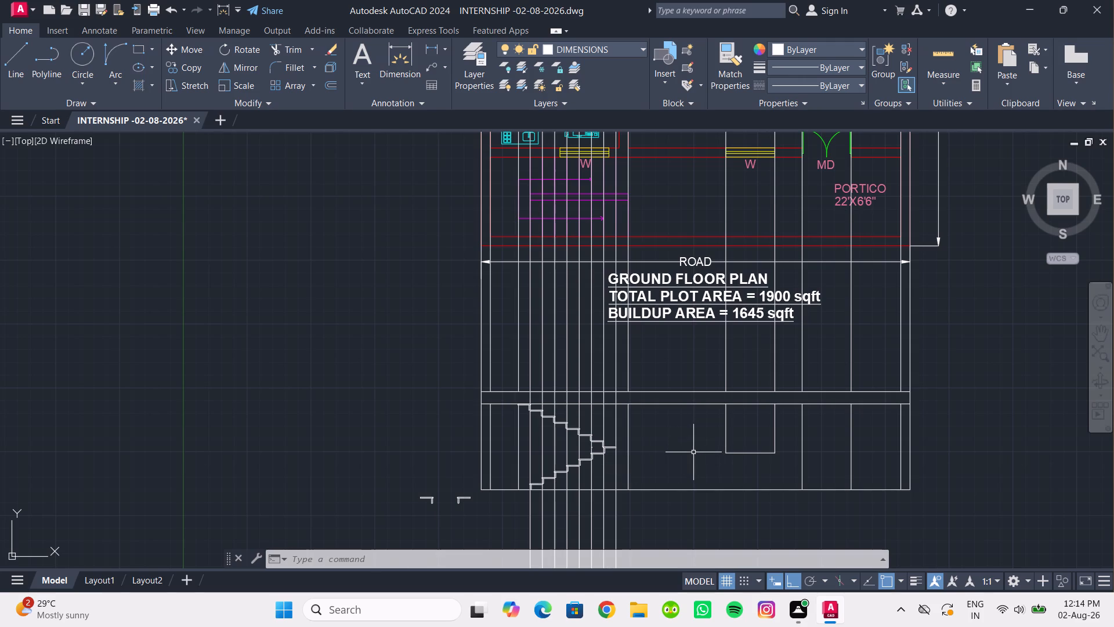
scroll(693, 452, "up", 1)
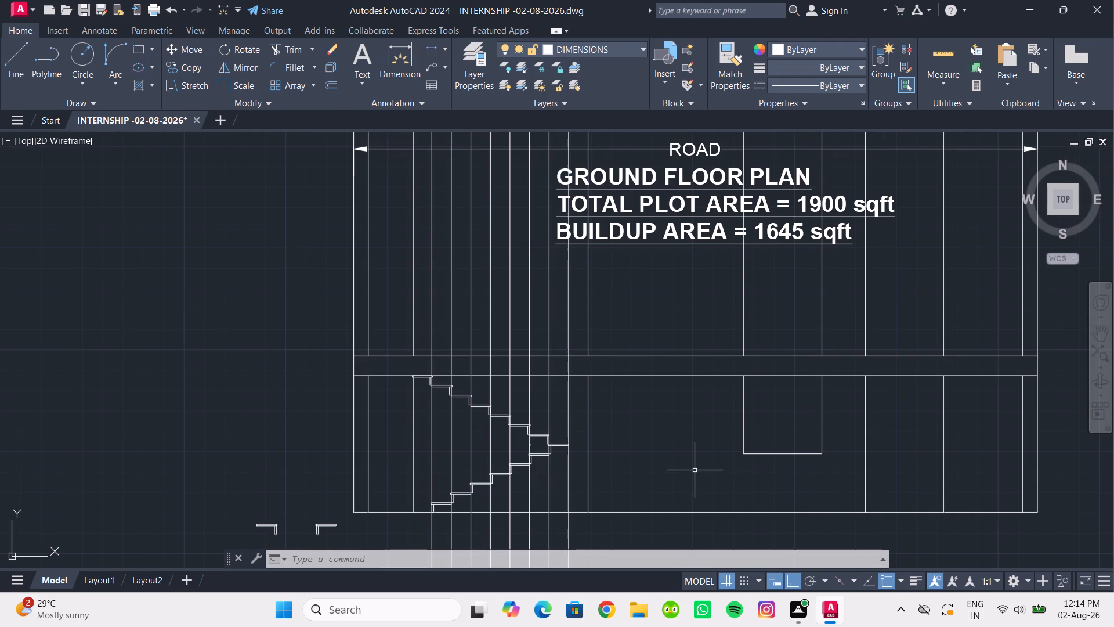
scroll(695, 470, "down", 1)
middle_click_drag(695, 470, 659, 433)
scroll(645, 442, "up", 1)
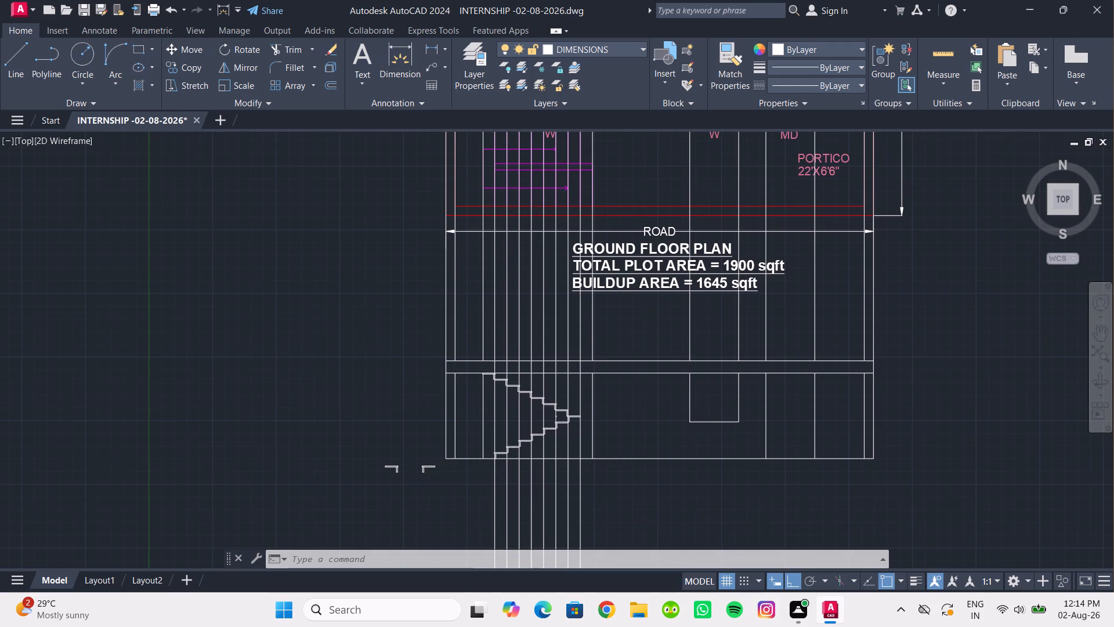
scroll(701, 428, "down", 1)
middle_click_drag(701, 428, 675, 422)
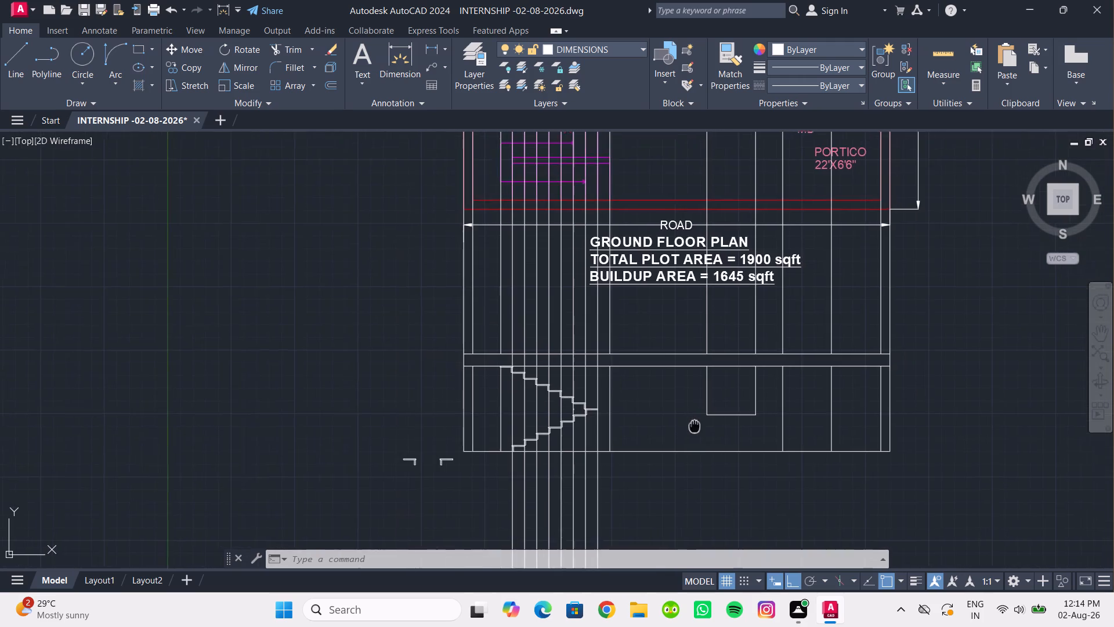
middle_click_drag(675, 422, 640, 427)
Draw a vertical centre line from the elevation window's bottom-edge midpoint up to the slab's underside, erasing the slanted line drawn before it.
scroll(658, 434, "up", 1)
middle_click_drag(658, 434, 643, 437)
scroll(643, 437, "up", 1)
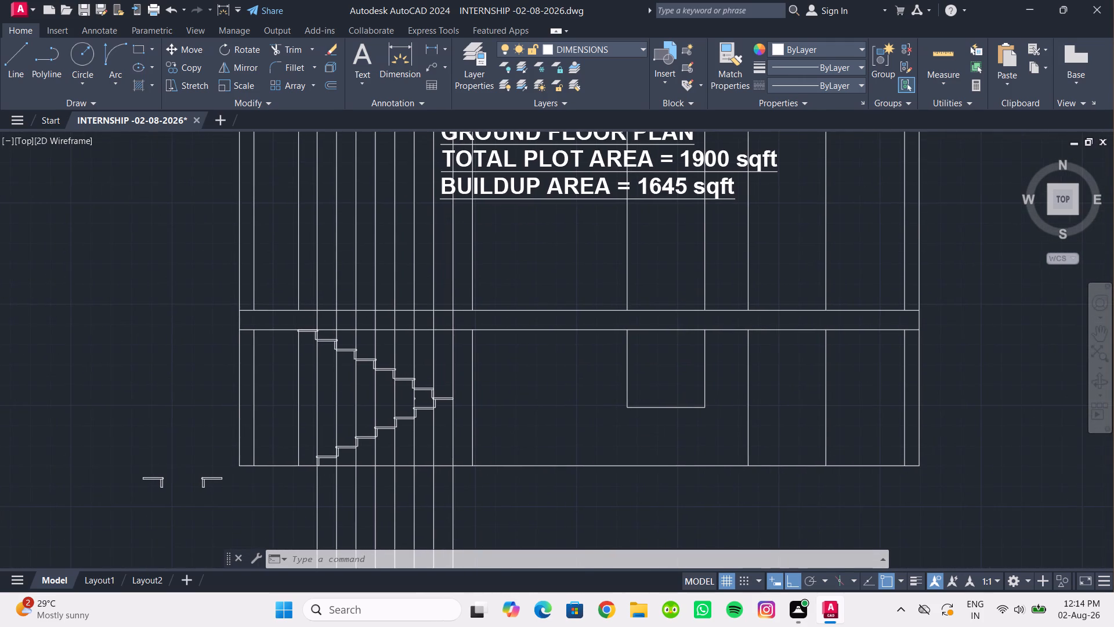
middle_click_drag(643, 437, 599, 449)
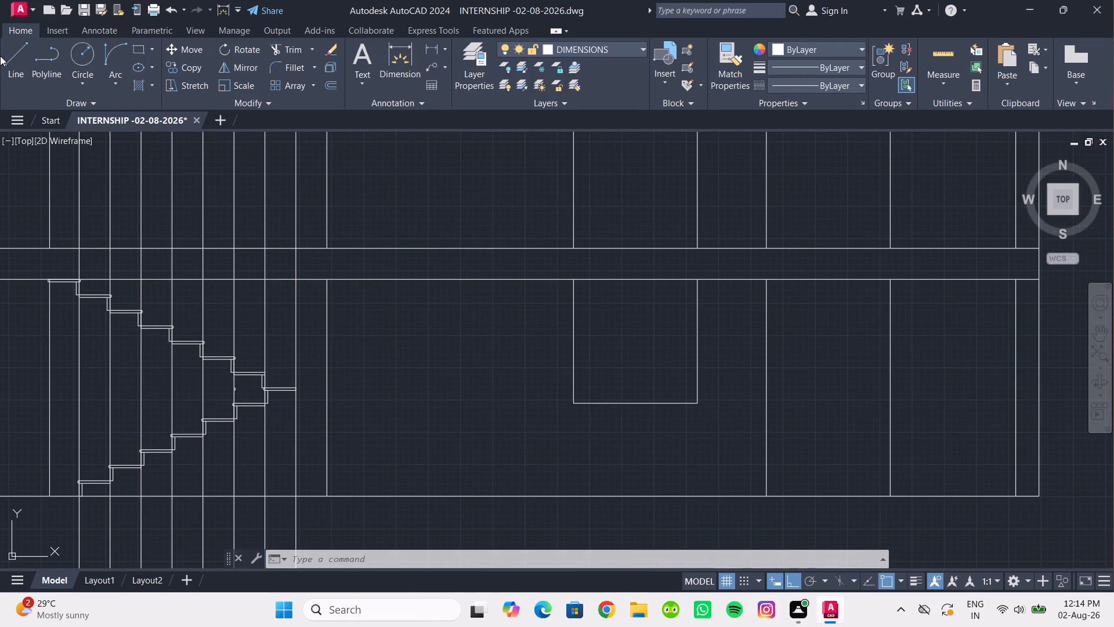
left_click(3, 57)
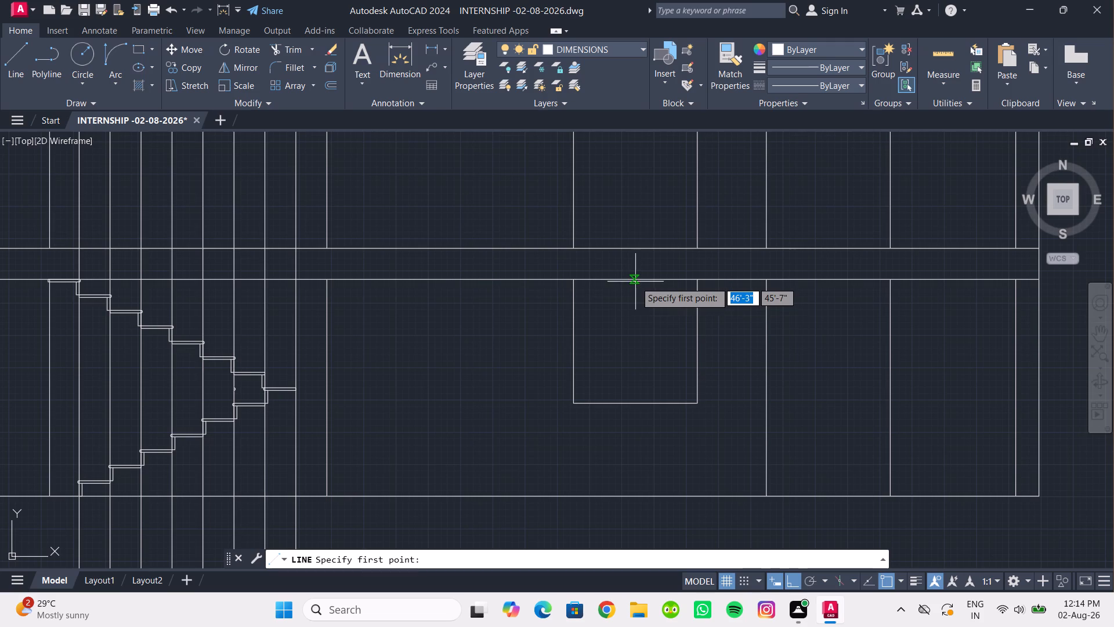
left_click(631, 281)
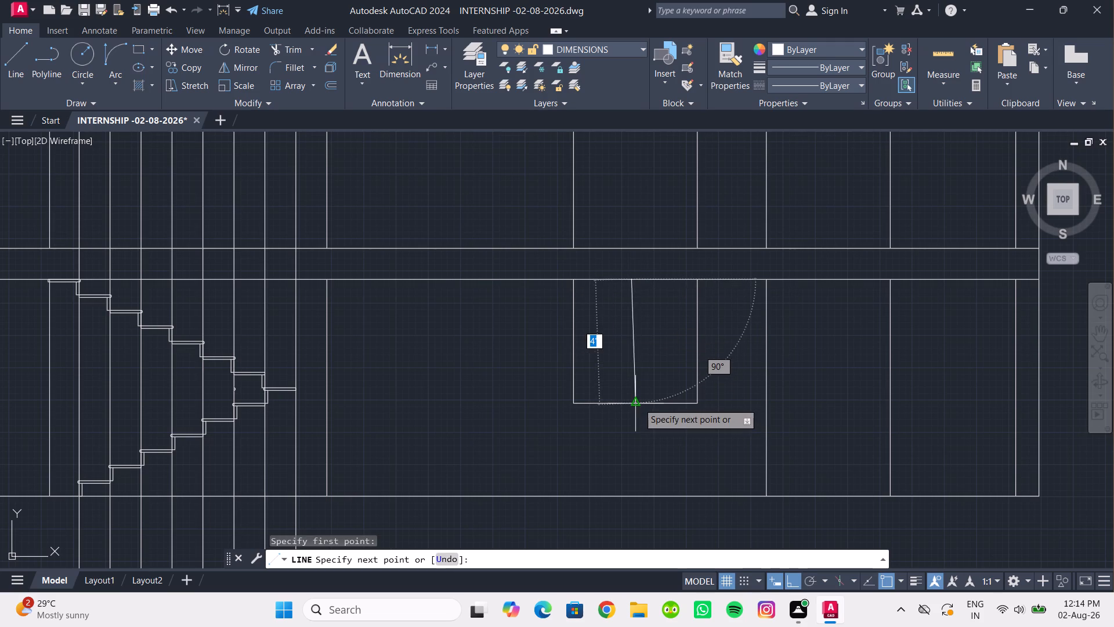
left_click(638, 403)
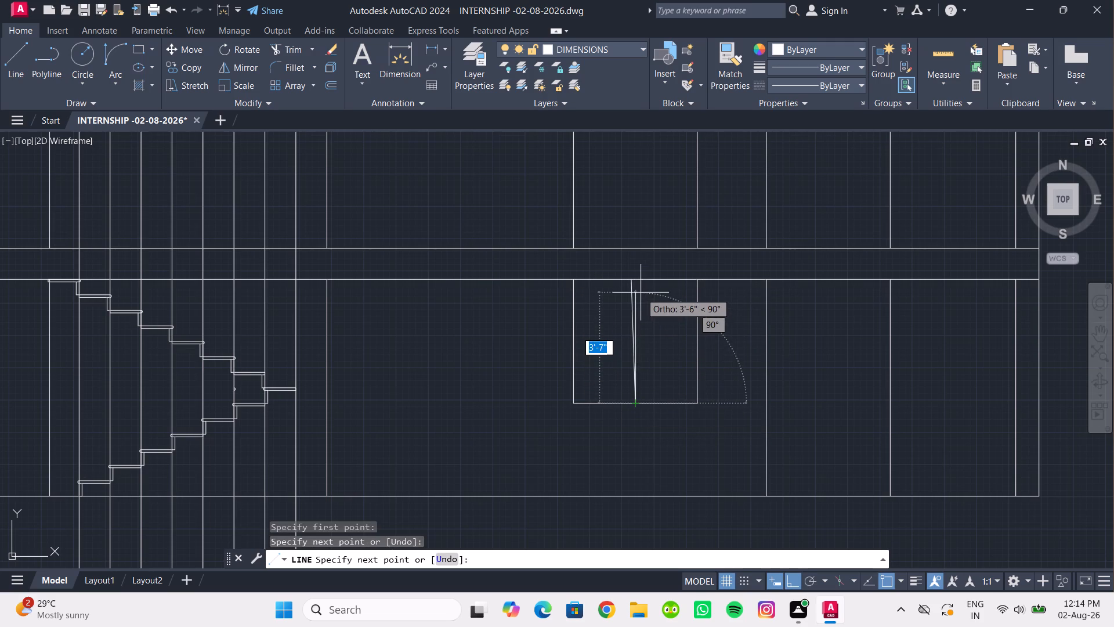
scroll(641, 293, "up", 3)
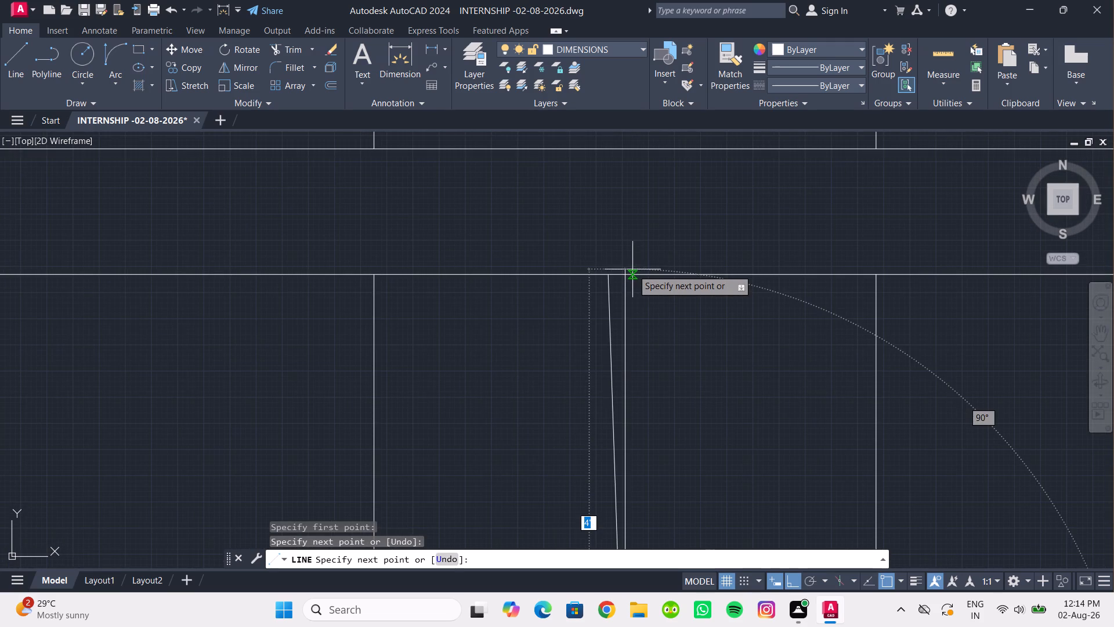
left_click(629, 272)
key("Escape")
left_click(609, 300)
key("Delete")
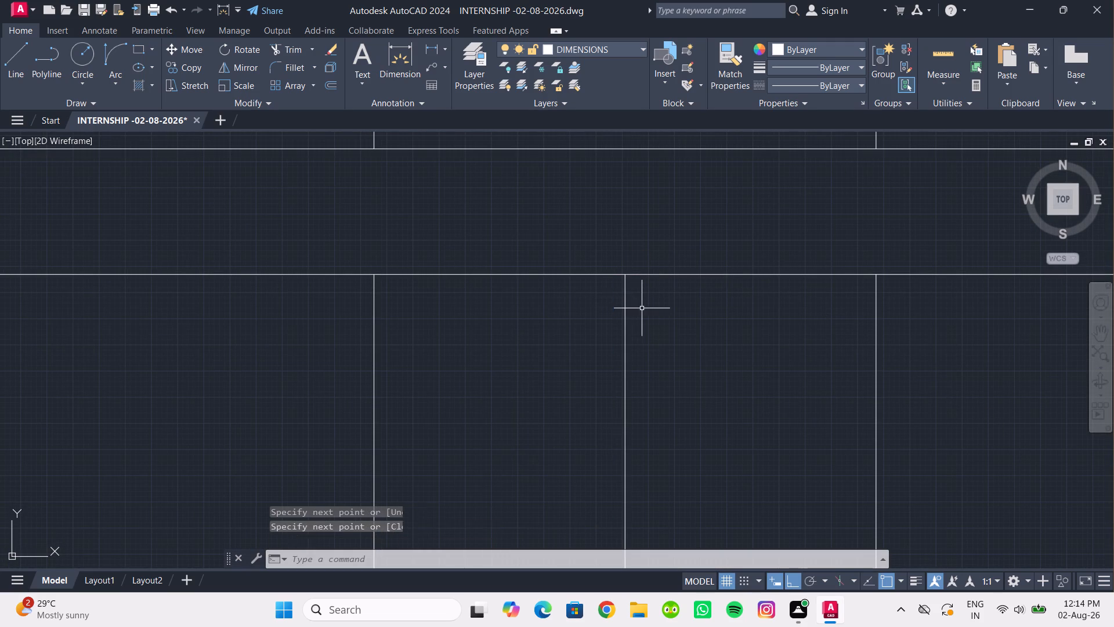
Draw a horizontal centre line across the elevation window, from its right edge's midpoint to its left edge.
scroll(645, 329, "down", 2)
middle_click_drag(645, 331, 623, 319)
key("space")
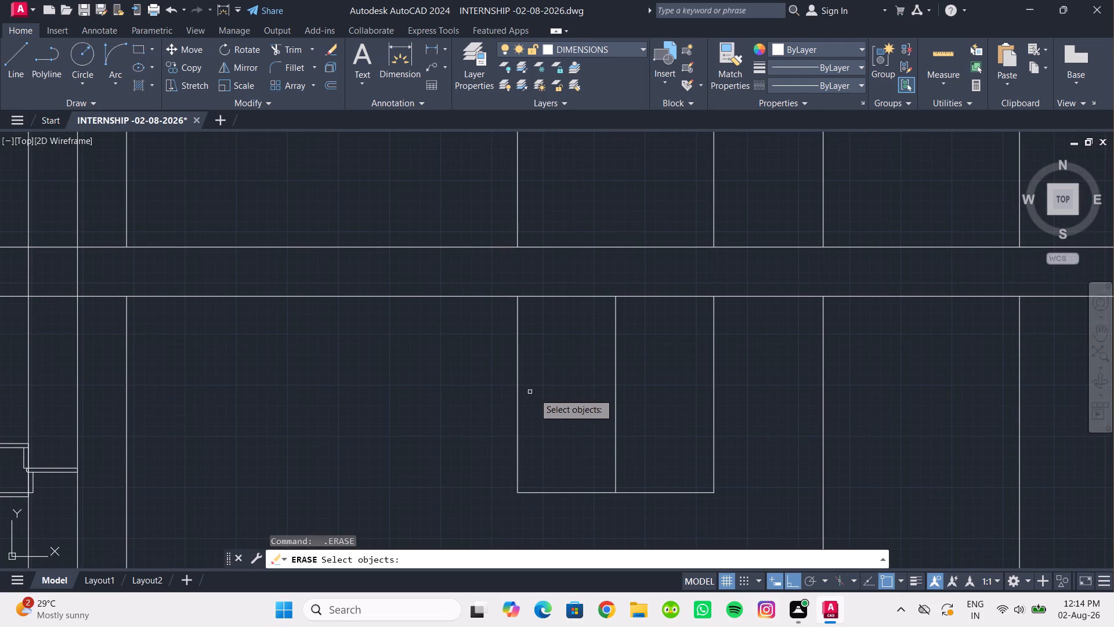
key("Escape")
key("l")
key("Return")
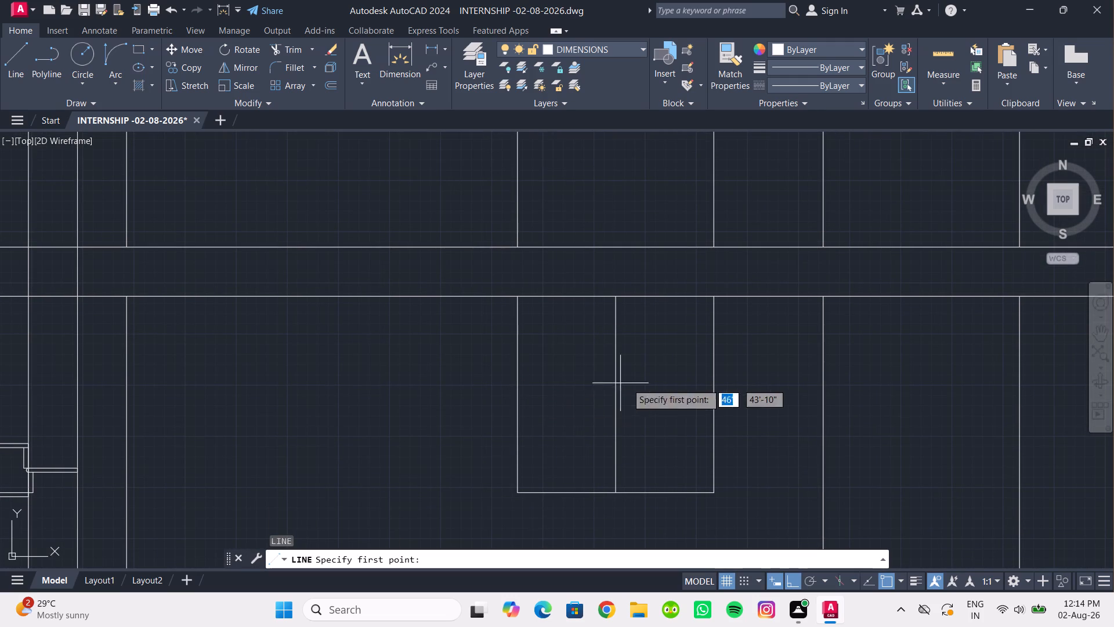
left_click(715, 391)
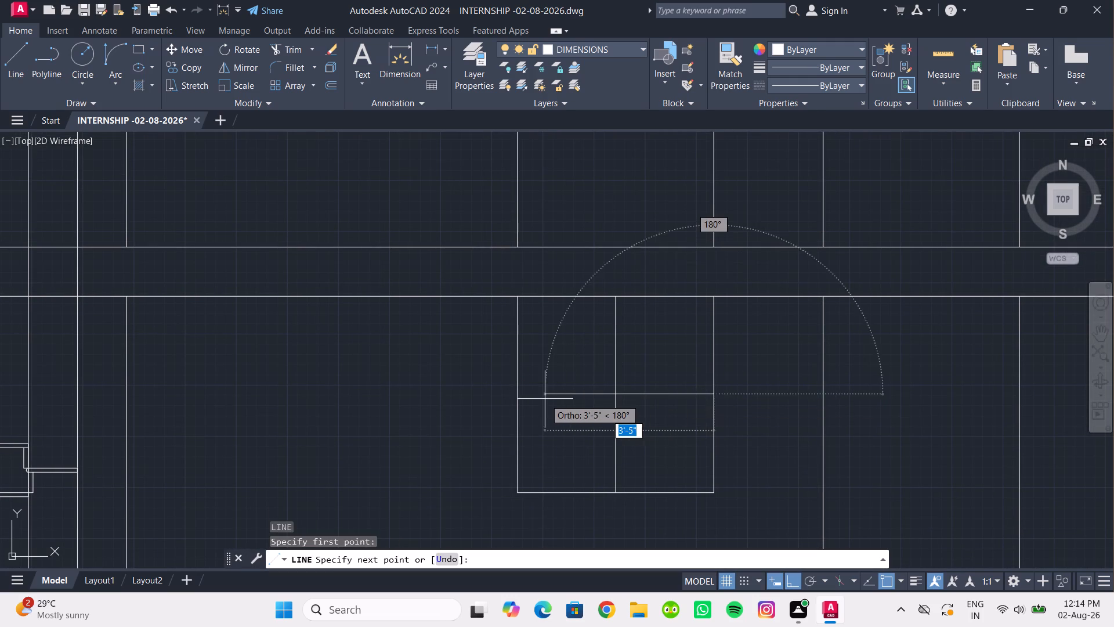
left_click(518, 396)
key("Escape")
Examine the window divided into four panes within the elevation below the ground floor plan.
scroll(596, 420, "down", 1)
middle_click_drag(596, 420, 562, 467)
scroll(566, 459, "down", 1)
middle_click_drag(566, 459, 562, 433)
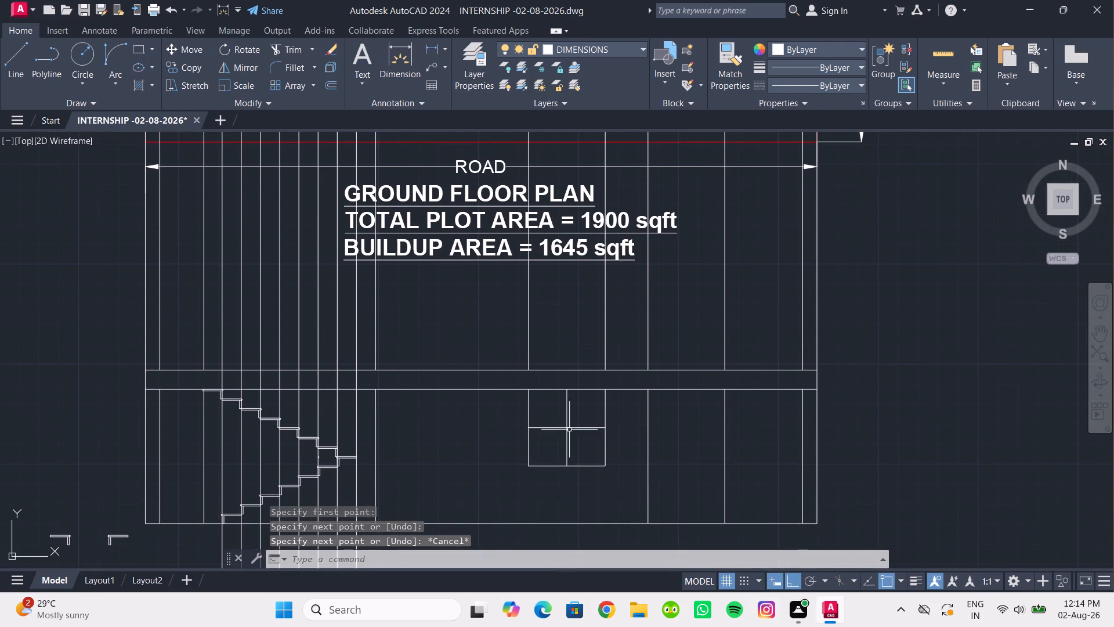
scroll(567, 419, "up", 1)
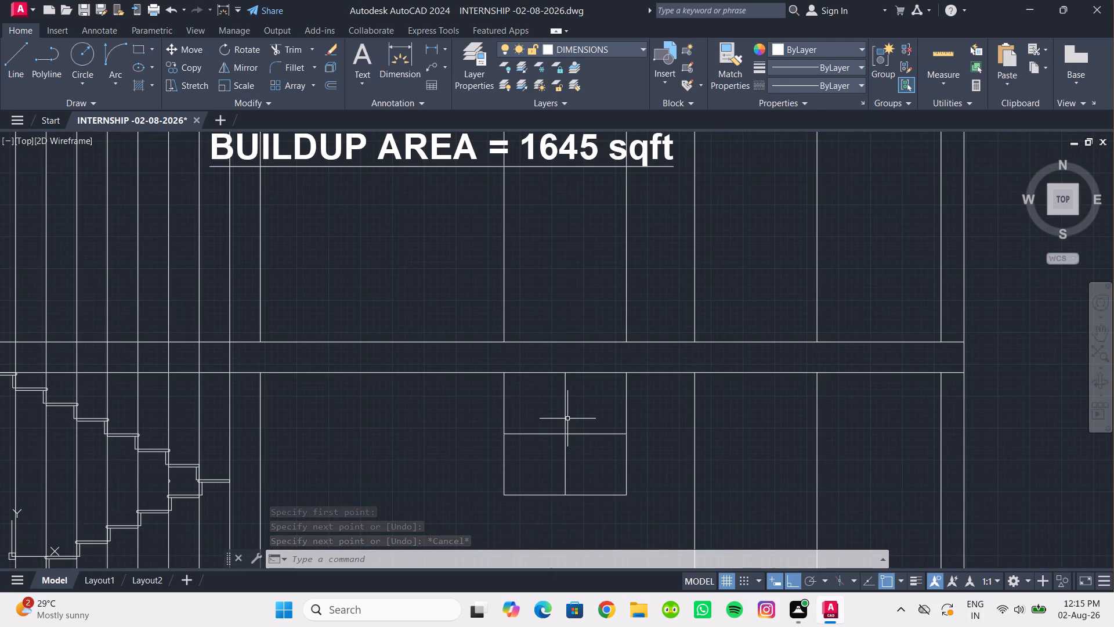
scroll(589, 460, "down", 1)
middle_click(589, 460)
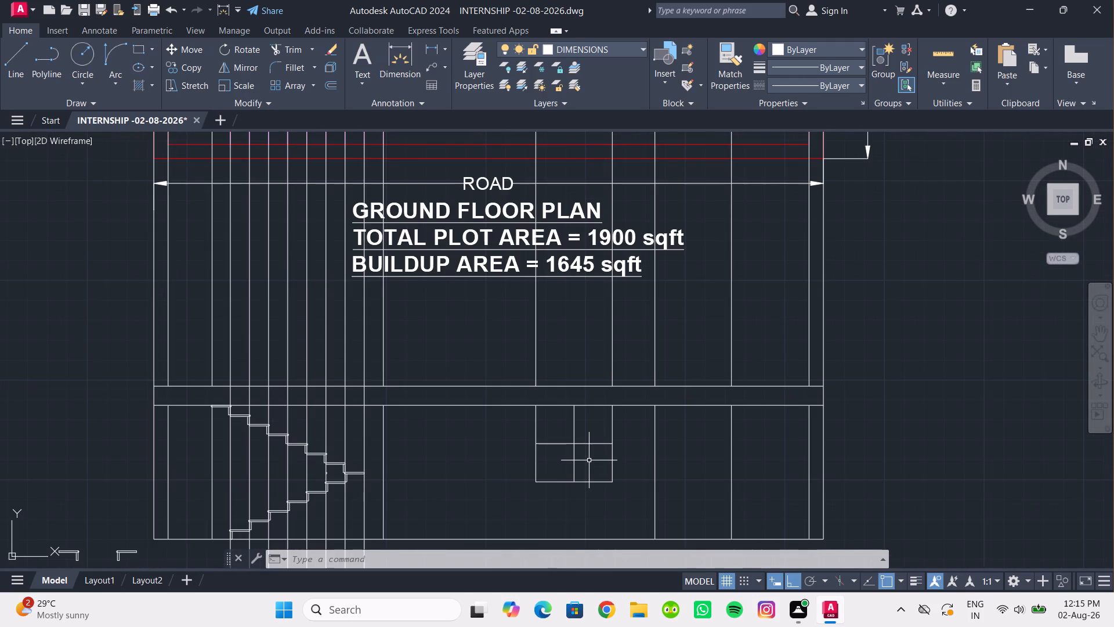
middle_click_drag(589, 460, 584, 458)
scroll(584, 458, "up", 1)
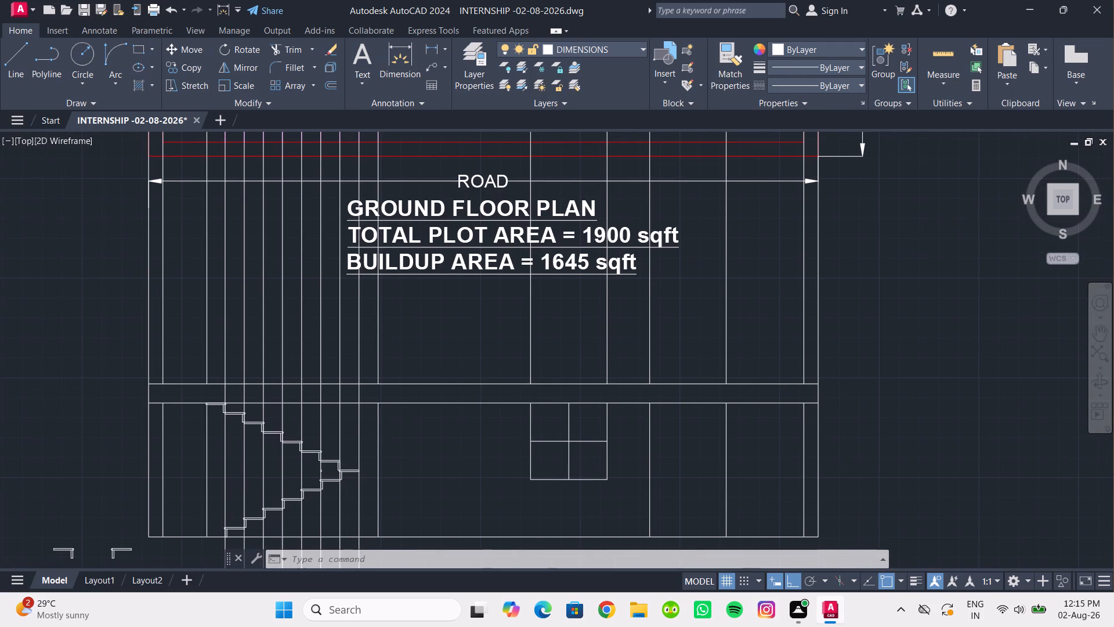
Offset the window's vertical centre line 1' to the right, inside the window.
scroll(584, 458, "down", 1)
middle_click_drag(584, 458, 583, 443)
scroll(574, 440, "up", 2)
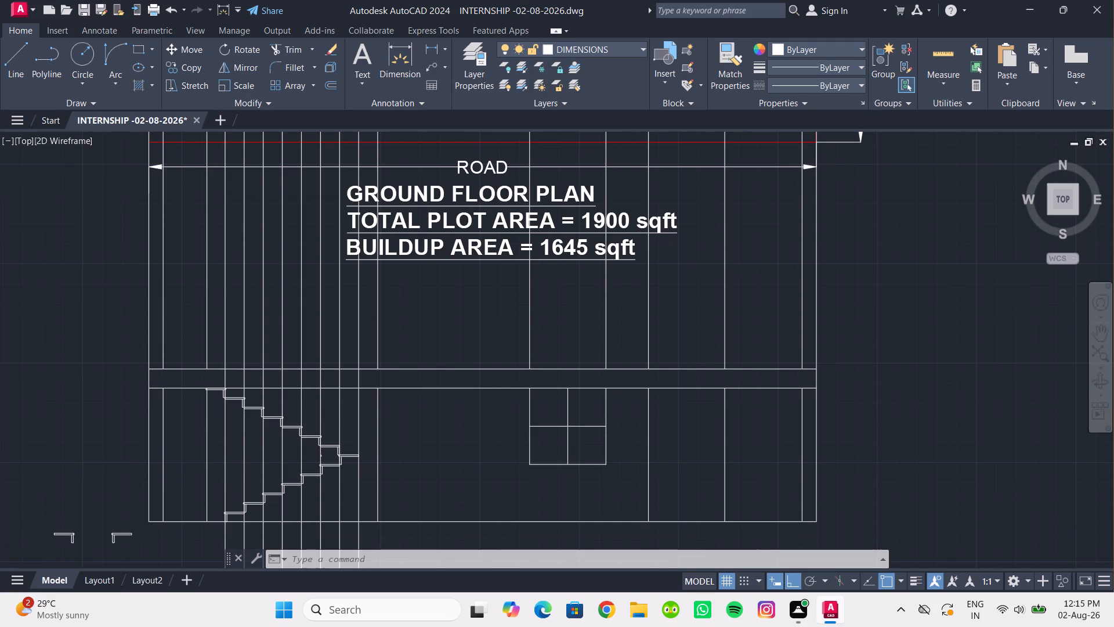
left_click(331, 88)
type("1'")
key("Return")
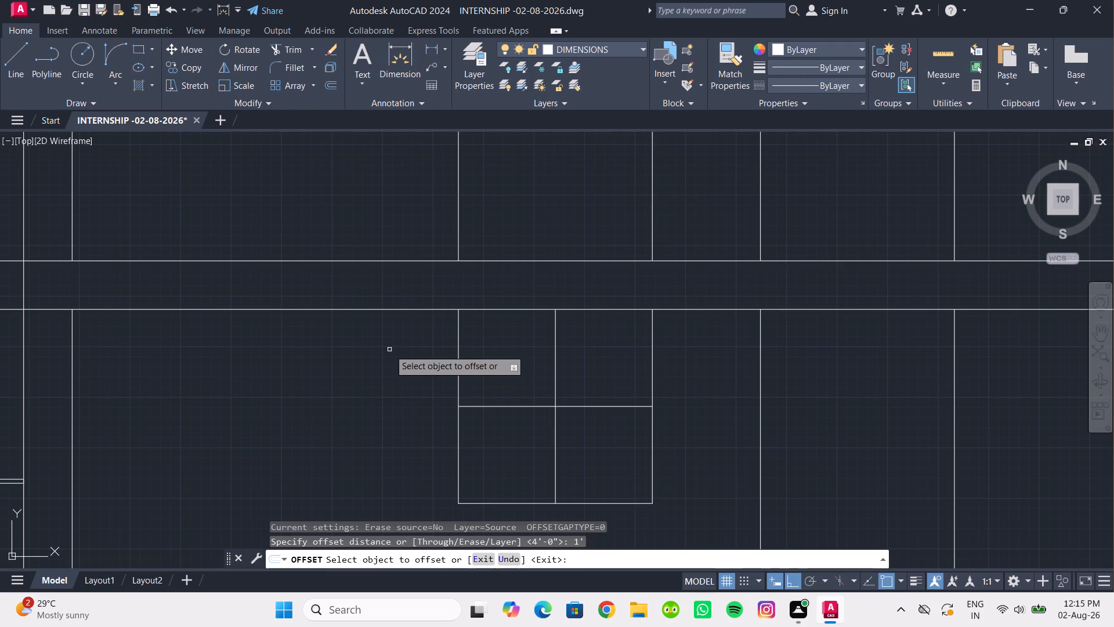
left_click_drag(555, 380, 570, 385)
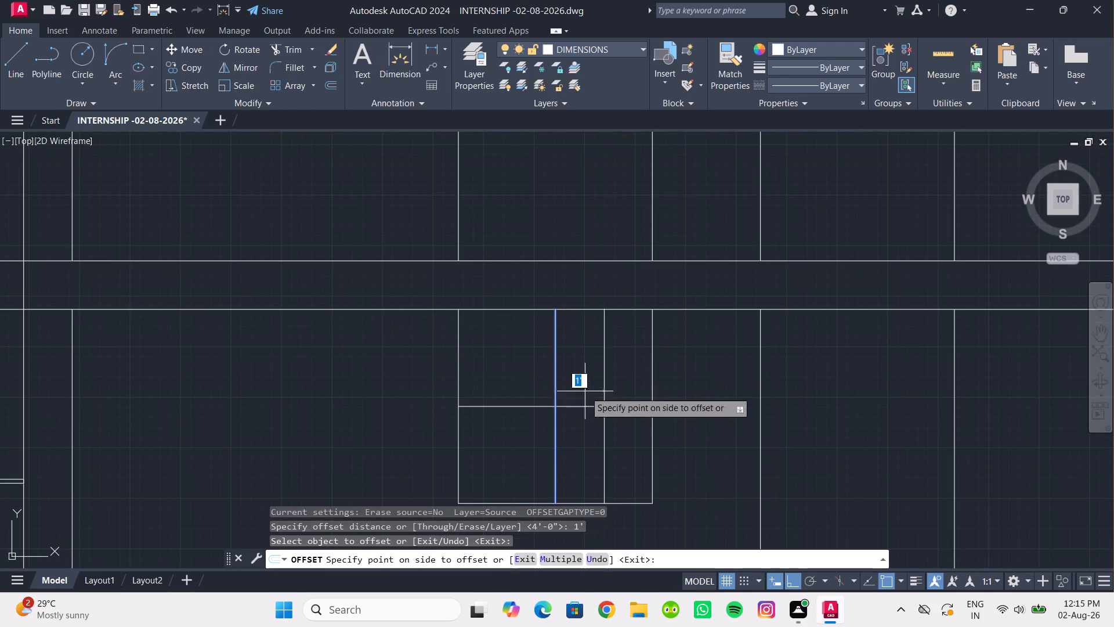
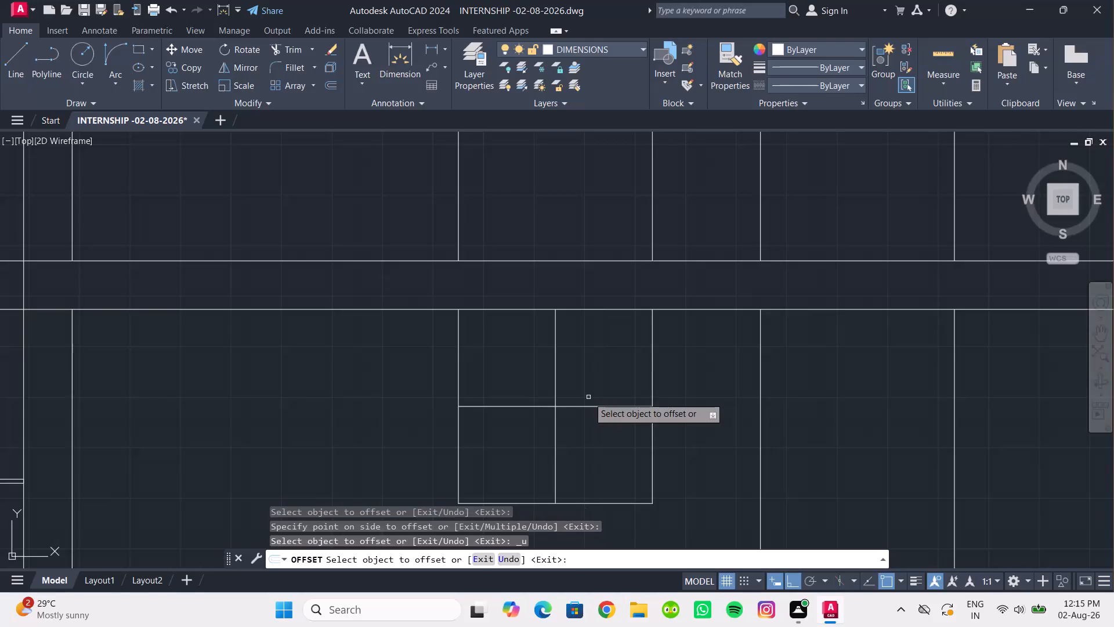
Offset the elevation window's vertical centre line 1" to the right and 1" to the left.
left_click(555, 369)
type("1\"")
key("Return")
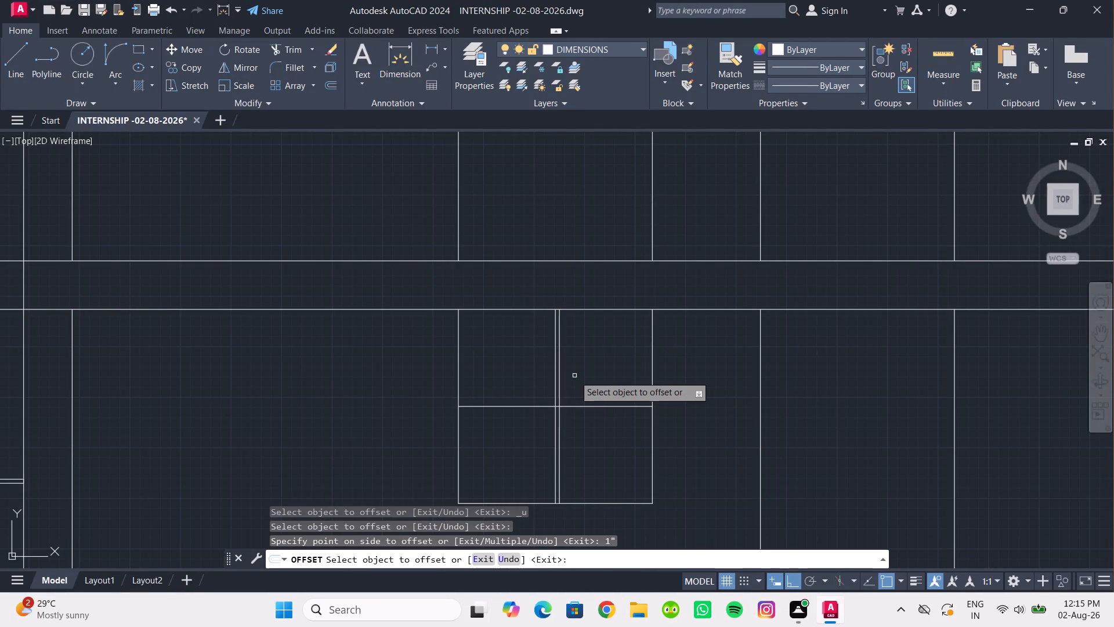
scroll(574, 375, "up", 4)
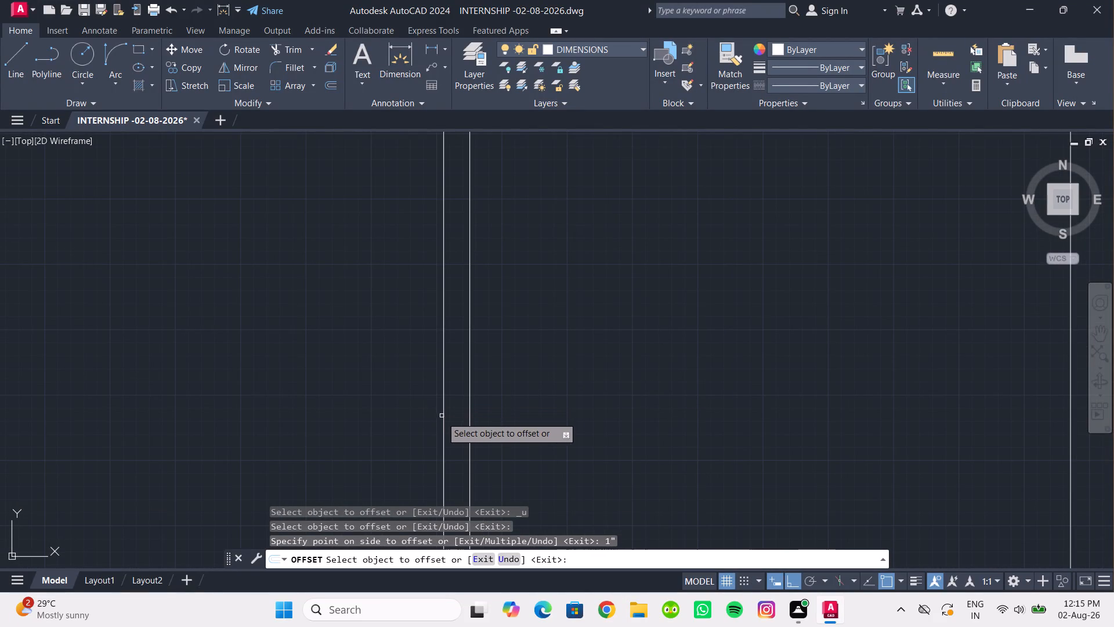
left_click(443, 419)
type("1\"")
key("Return")
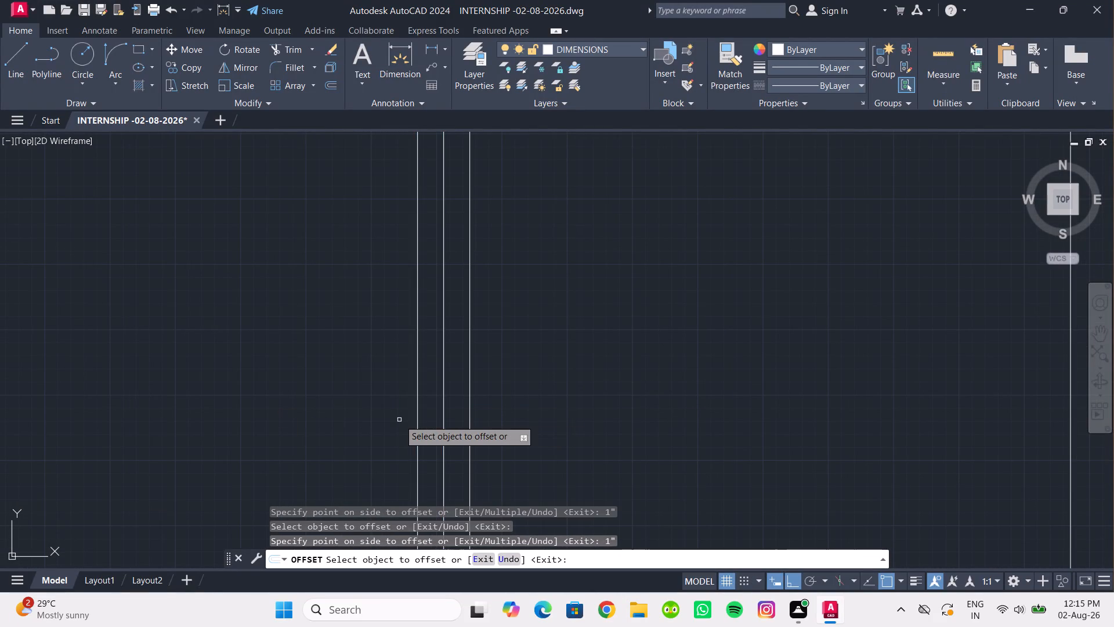
Offset the elevation window's horizontal centre line 1" upward and 1" downward.
scroll(395, 421, "down", 3)
middle_click_drag(395, 421, 415, 377)
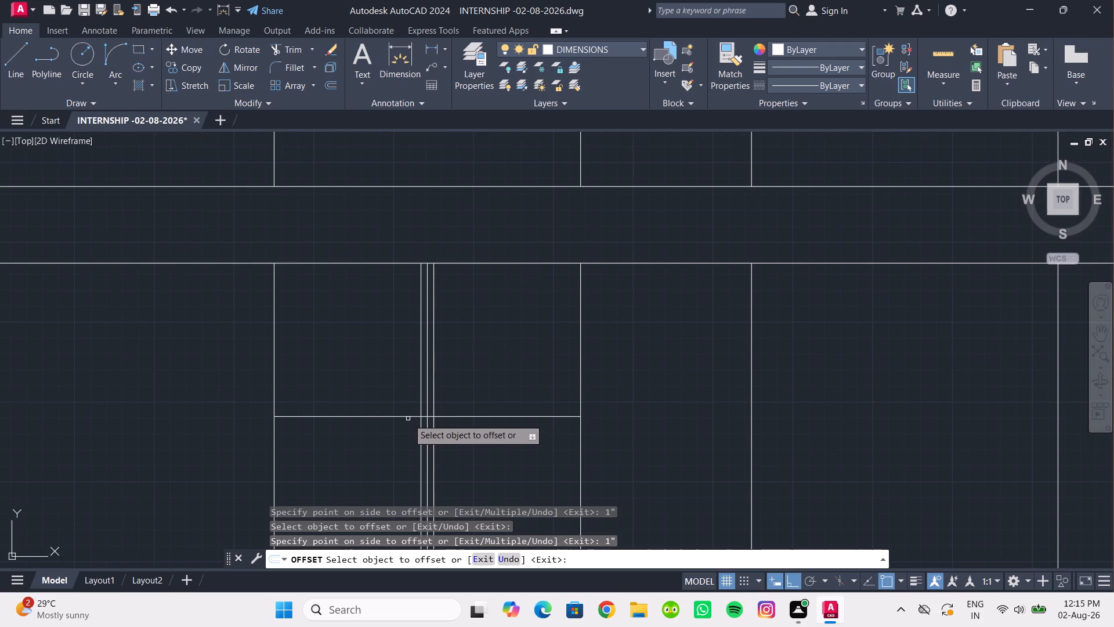
left_click(407, 415)
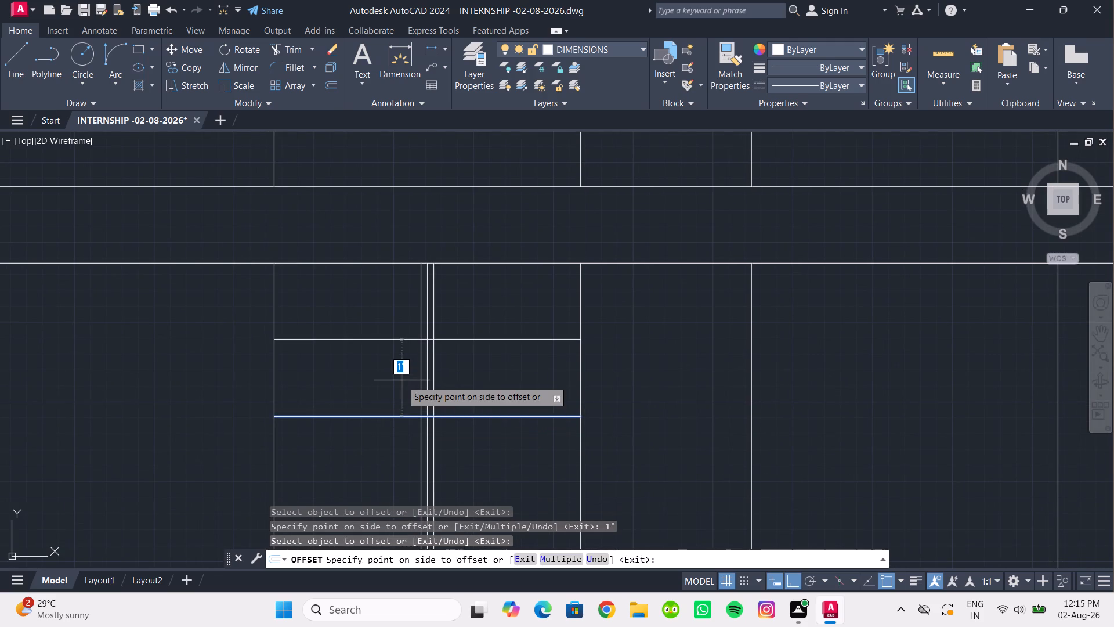
type("1\"")
key("Return")
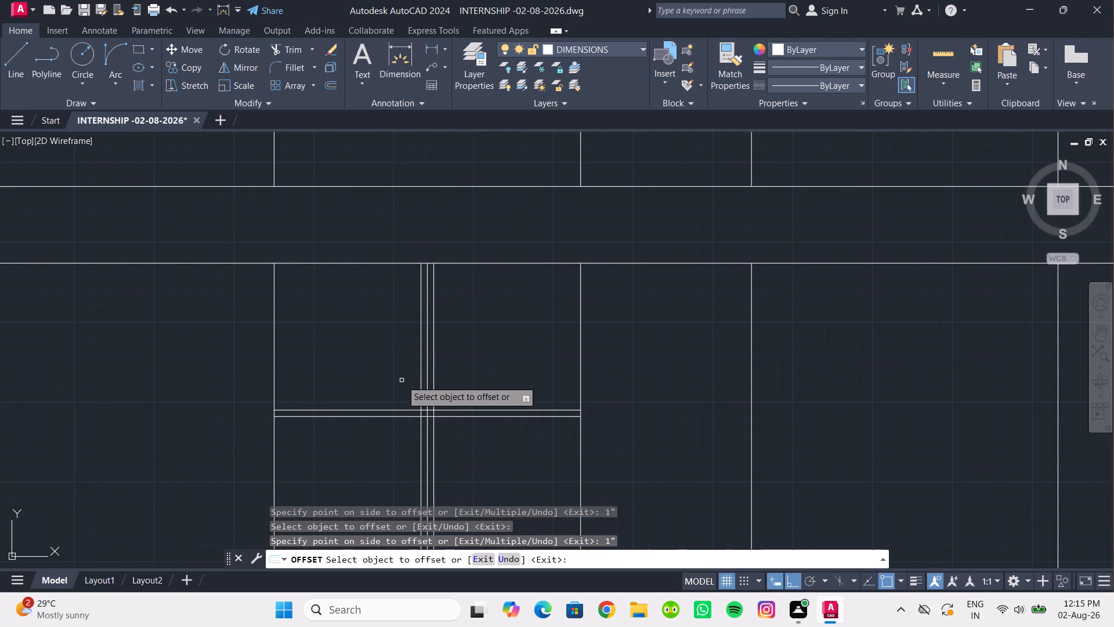
left_click(379, 417)
type("1\"")
key("Return")
Trim away the window's horizontal centre line and the vertical line segments crossing the horizontal glazing bar.
scroll(385, 421, "up", 2)
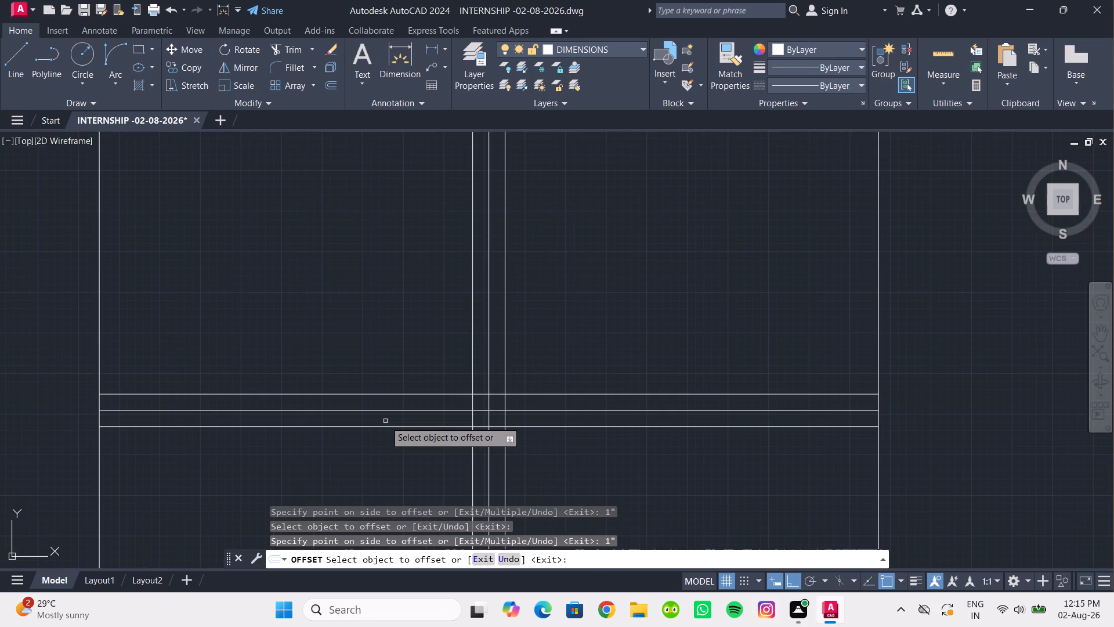
key("Escape")
type("TR")
key("Return")
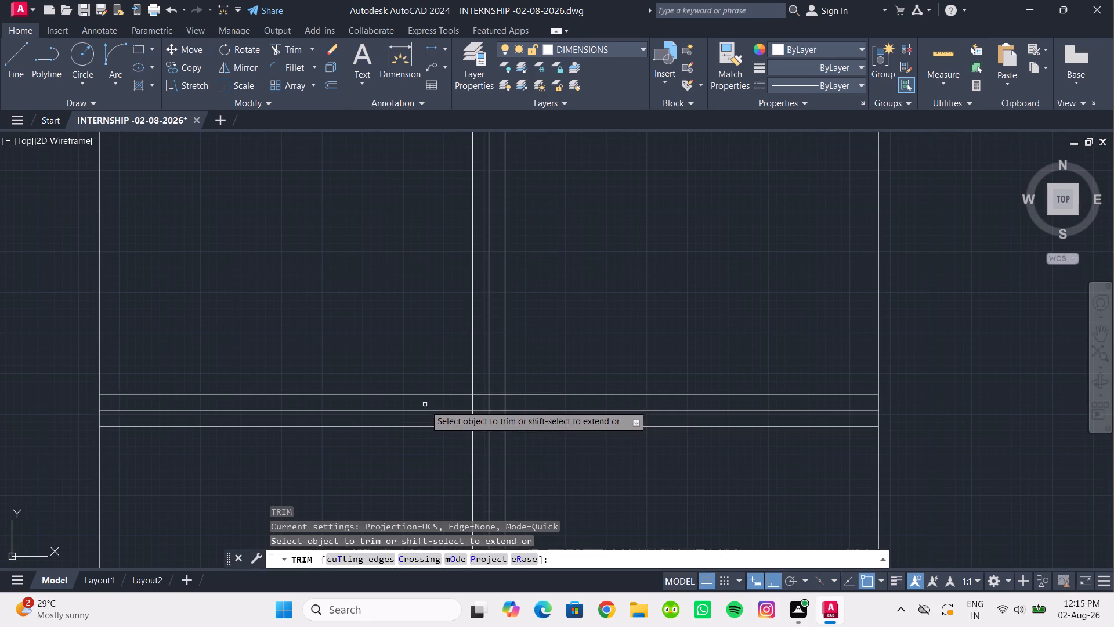
left_click(428, 410)
left_click(519, 415)
left_click(460, 408)
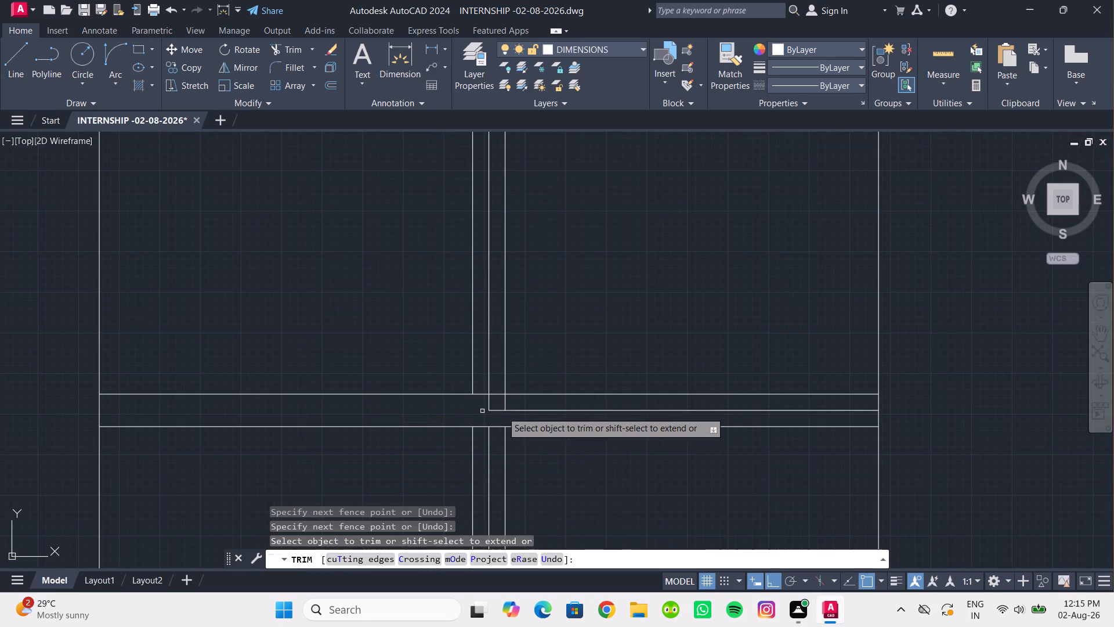
left_click(514, 411)
left_click(507, 406)
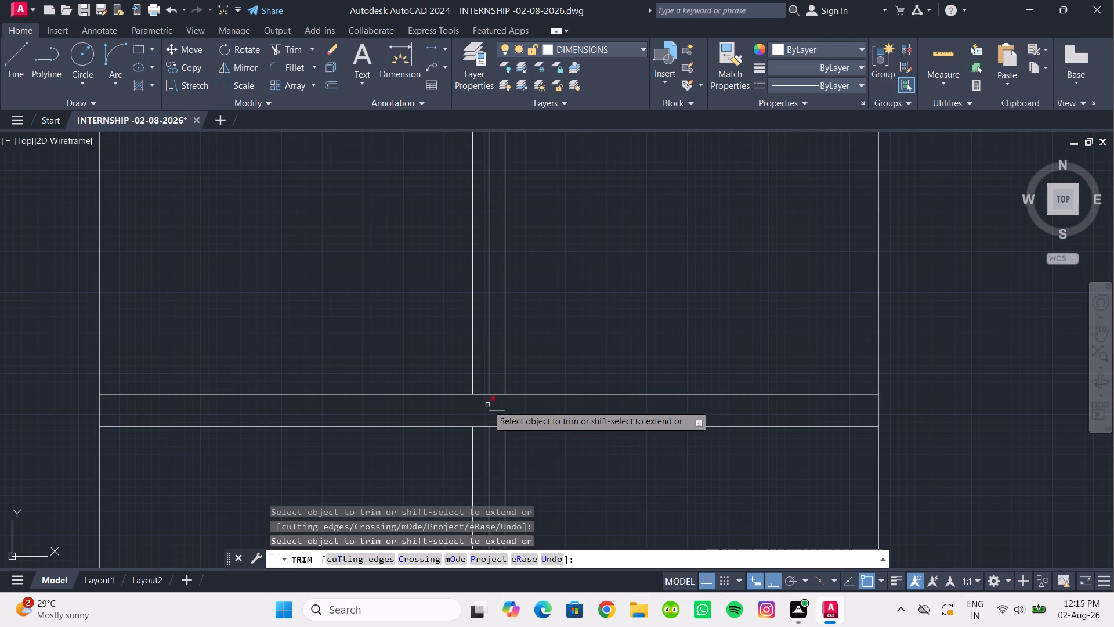
left_click(487, 405)
left_click(495, 410)
left_click_drag(492, 410, 492, 405)
Trim away the window's vertical centre line and the leftover segments at the crossing, leaving four separate panes.
left_click(491, 384)
left_click_drag(491, 384, 484, 381)
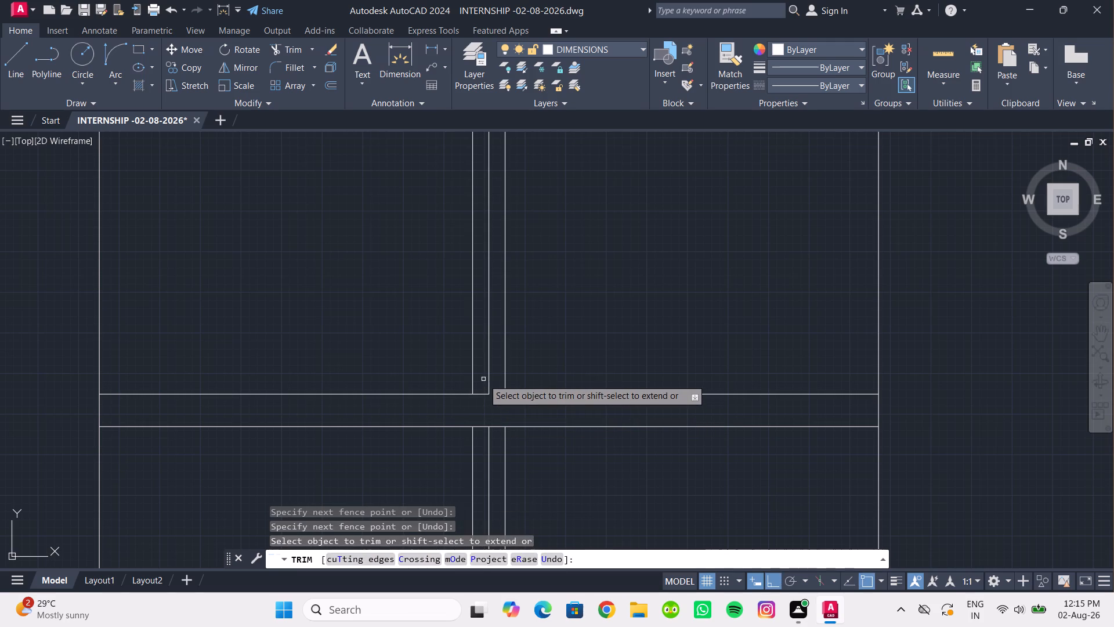
left_click_drag(483, 379, 491, 383)
left_click(484, 394)
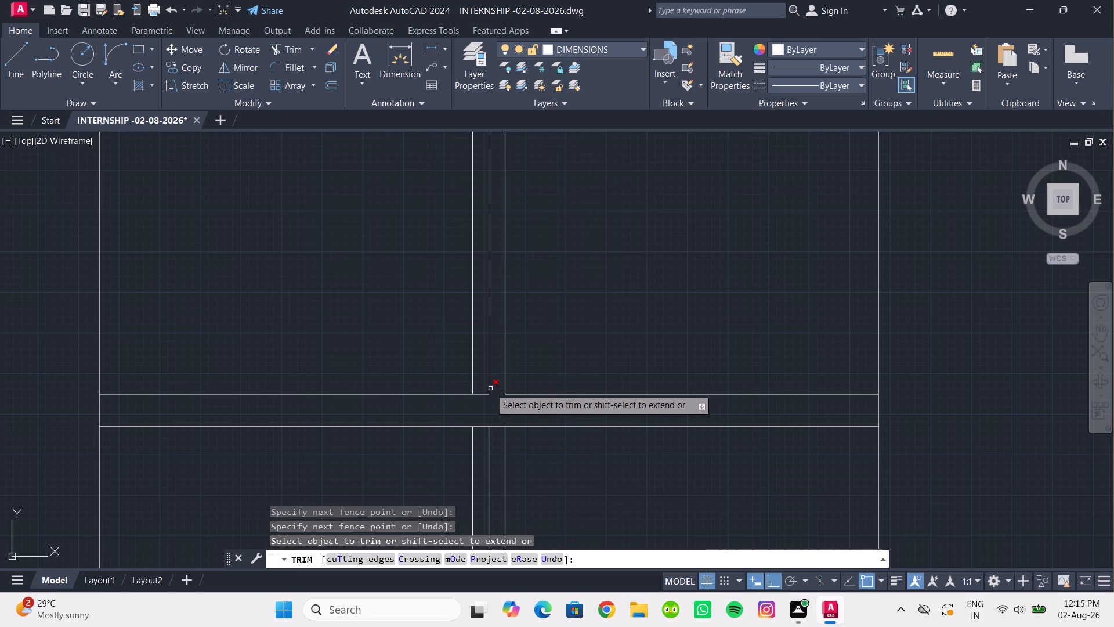
left_click(490, 388)
left_click(485, 394)
middle_click_drag(486, 399, 461, 335)
left_click(469, 383)
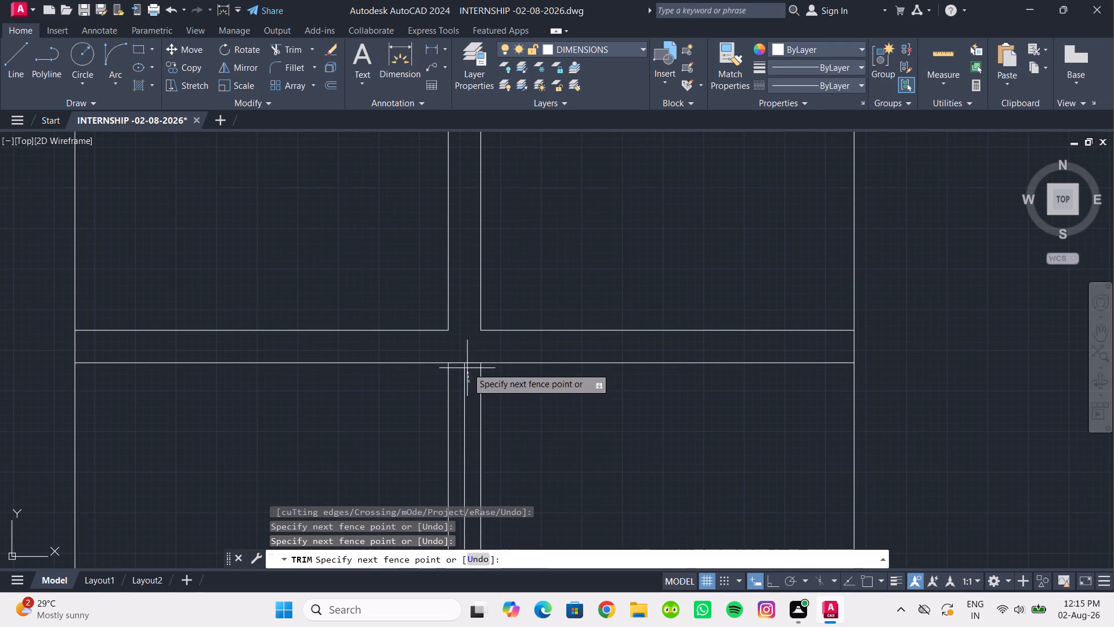
left_click(460, 351)
scroll(471, 379, "down", 1)
scroll(511, 409, "down", 2)
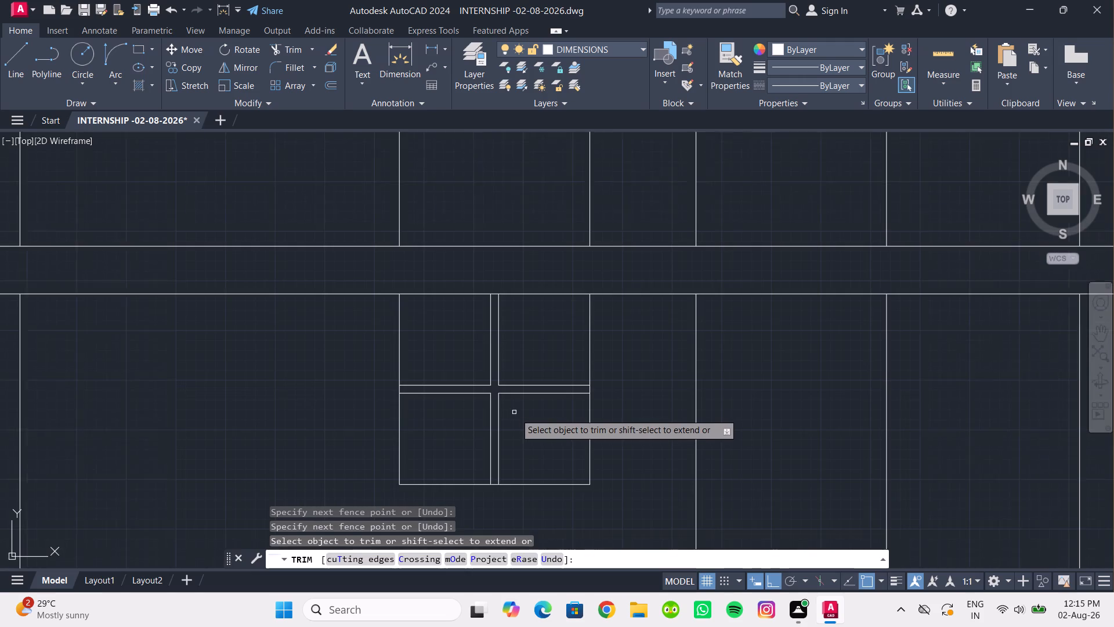
scroll(516, 417, "down", 1)
key("Escape")
Draw a rectangular panel about 1'-7" by 3'-1" just inside the upper-left corner of the door opening right of the window.
middle_click(515, 418)
scroll(515, 418, "down", 1)
middle_click_drag(515, 418, 446, 390)
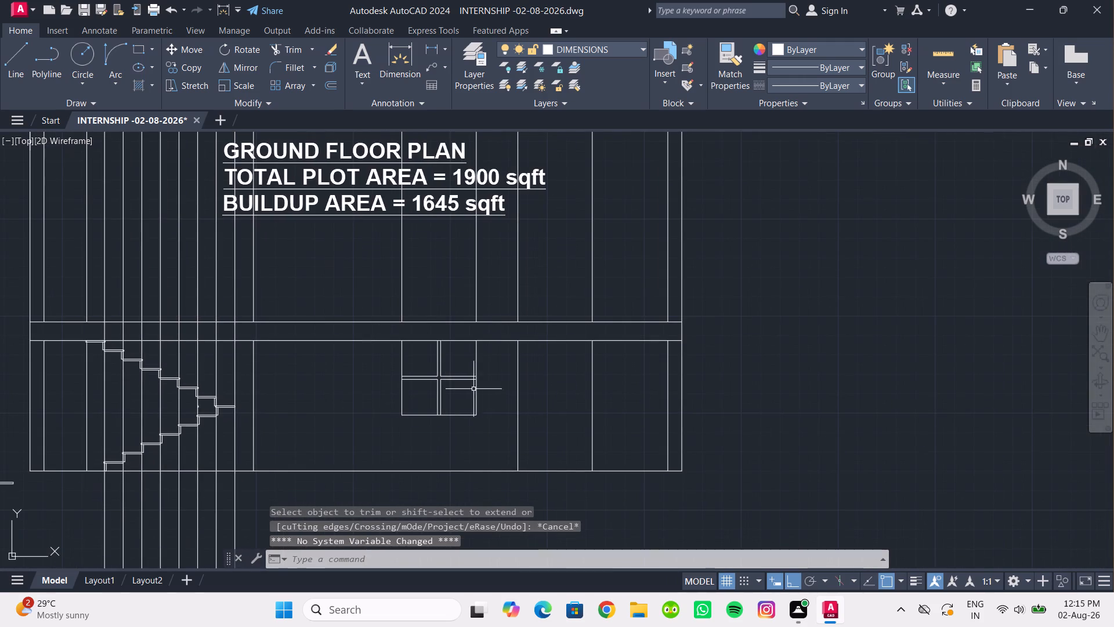
scroll(577, 402, "down", 1)
middle_click_drag(577, 402, 562, 370)
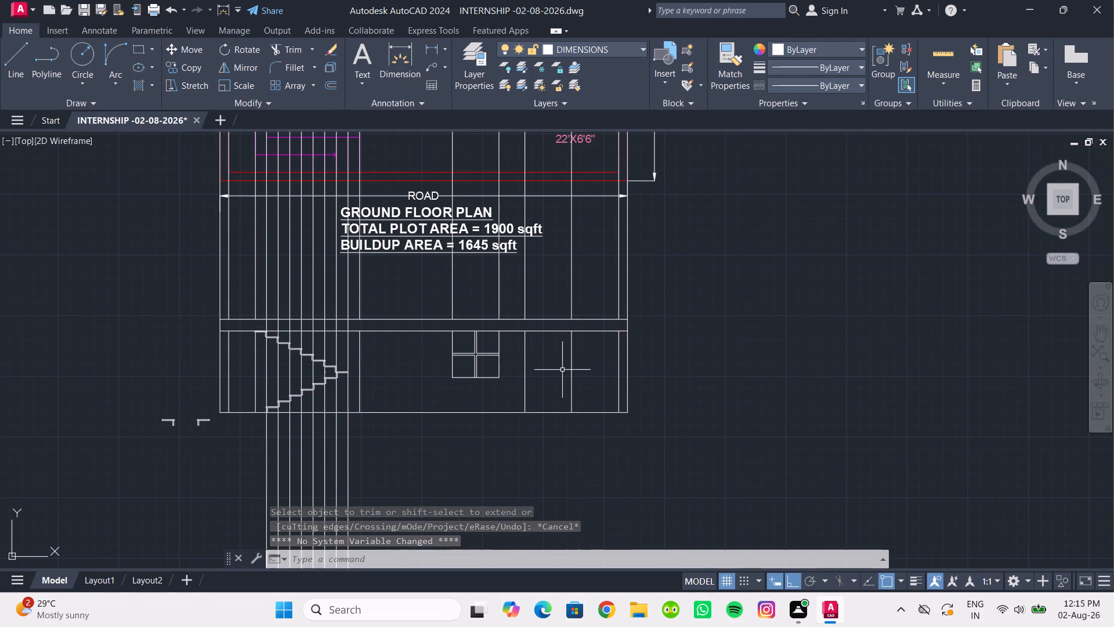
middle_click_drag(562, 370, 556, 367)
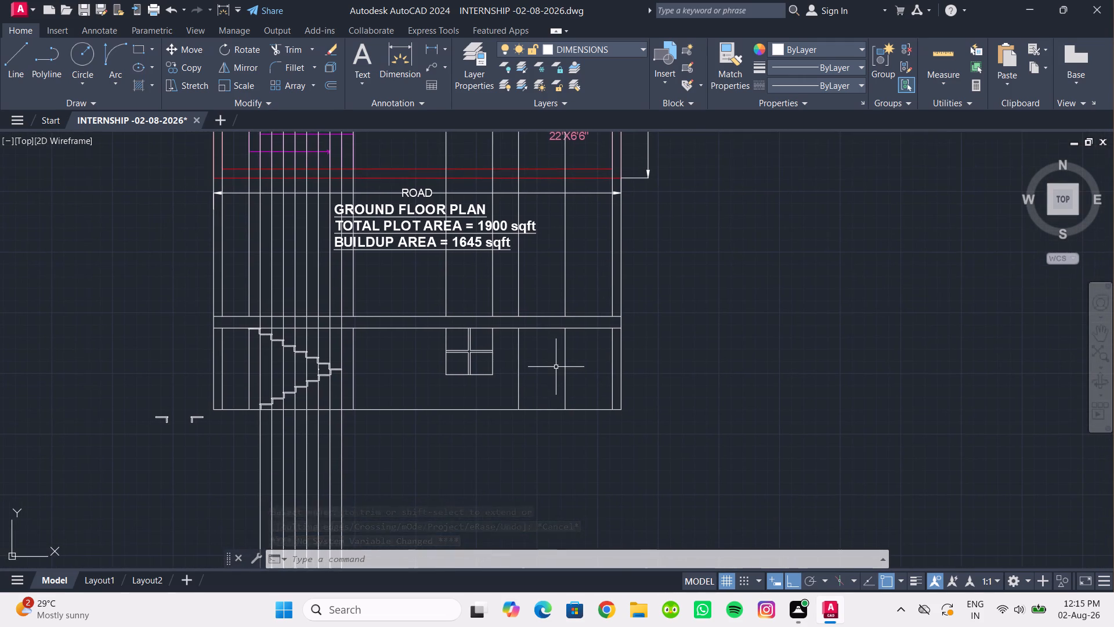
scroll(556, 367, "up", 2)
middle_click(556, 367)
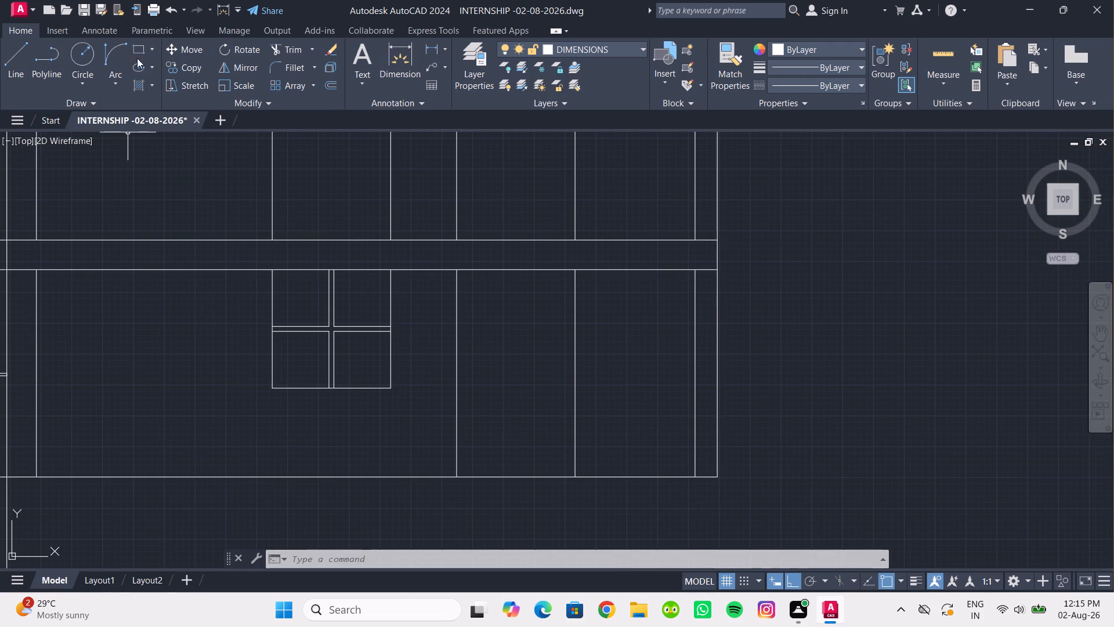
left_click(140, 48)
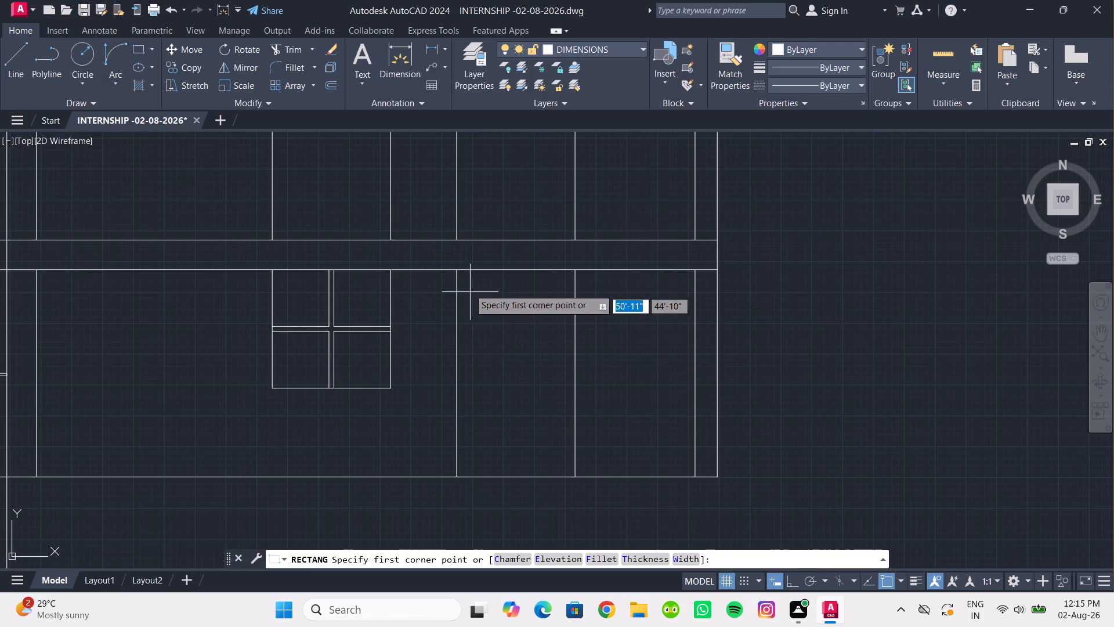
scroll(468, 286, "up", 2)
left_click(451, 261)
scroll(507, 409, "down", 1)
middle_click_drag(507, 409, 486, 357)
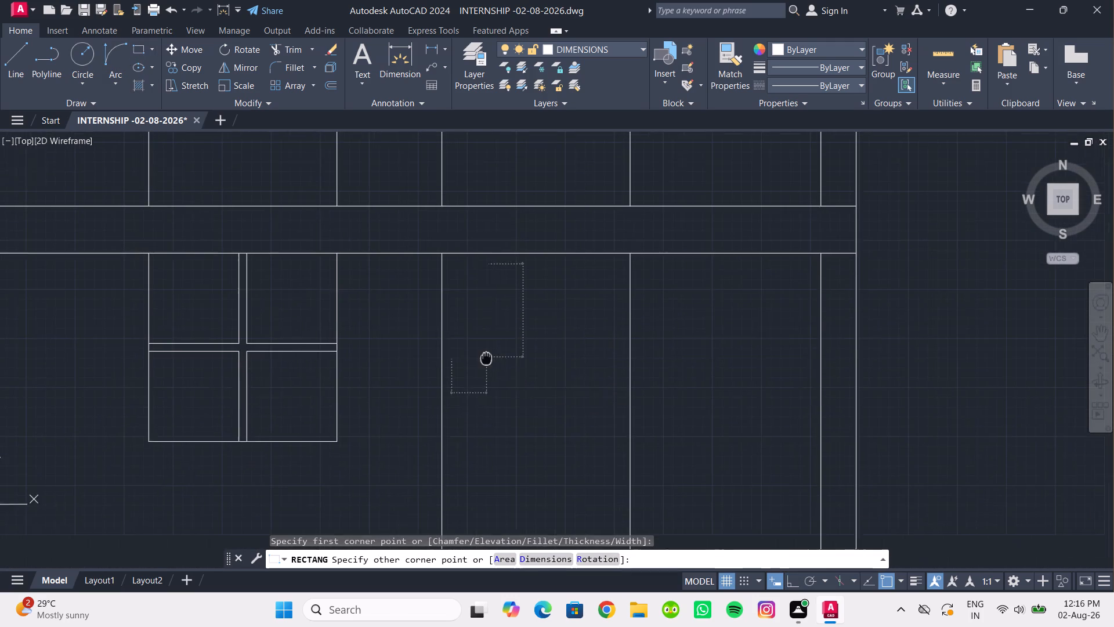
middle_click_drag(486, 357, 486, 356)
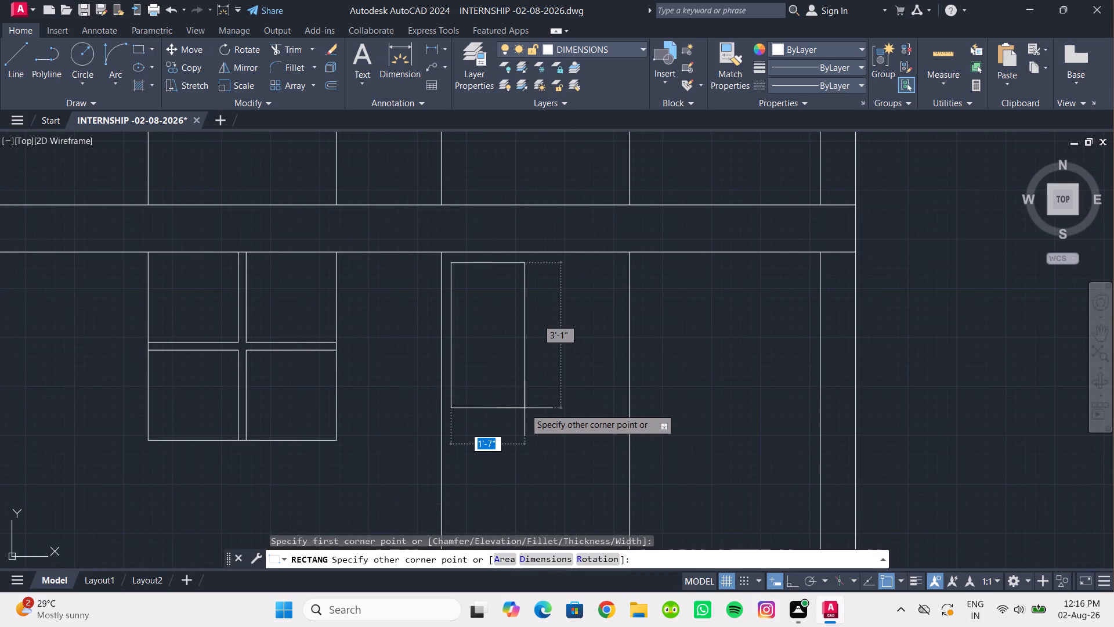
left_click(525, 408)
Mirror the door panel about the opening's vertical centre line, keeping the original panel.
scroll(542, 432, "down", 2)
middle_click(542, 433)
scroll(539, 435, "up", 1)
left_click(539, 435)
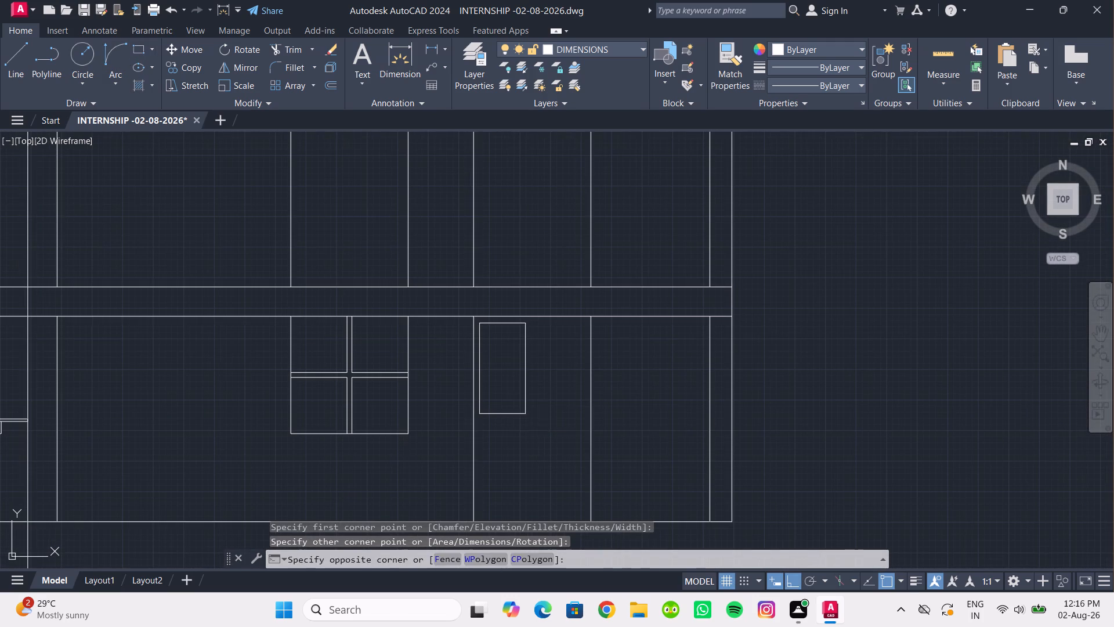
left_click(498, 377)
left_click(230, 63)
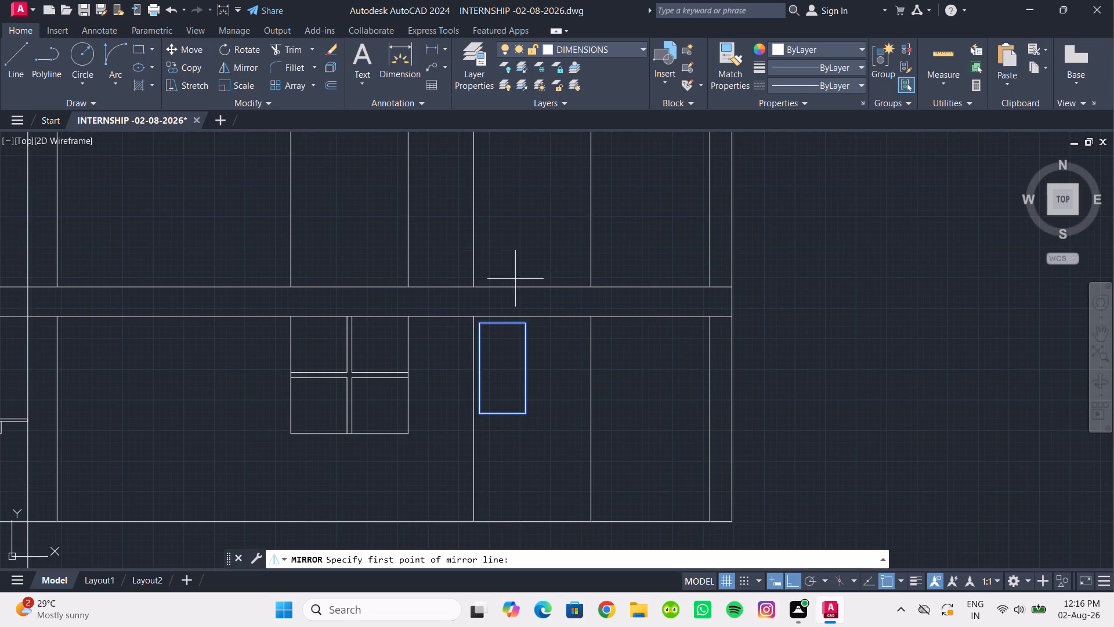
scroll(556, 312, "up", 2)
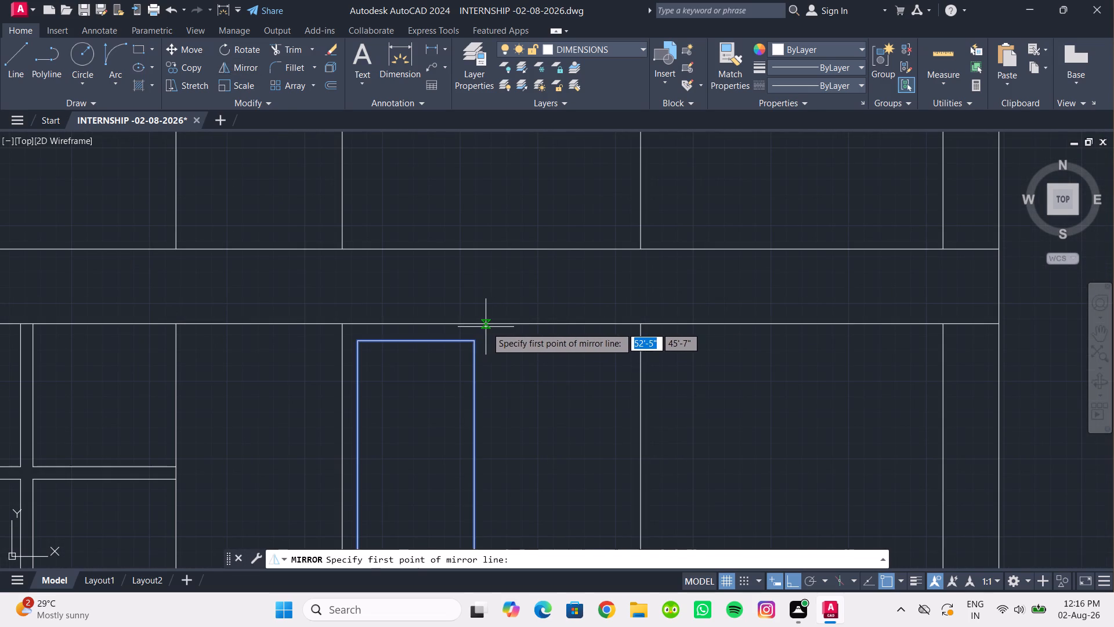
left_click(488, 327)
middle_click_drag(522, 431, 514, 309)
left_click(513, 394)
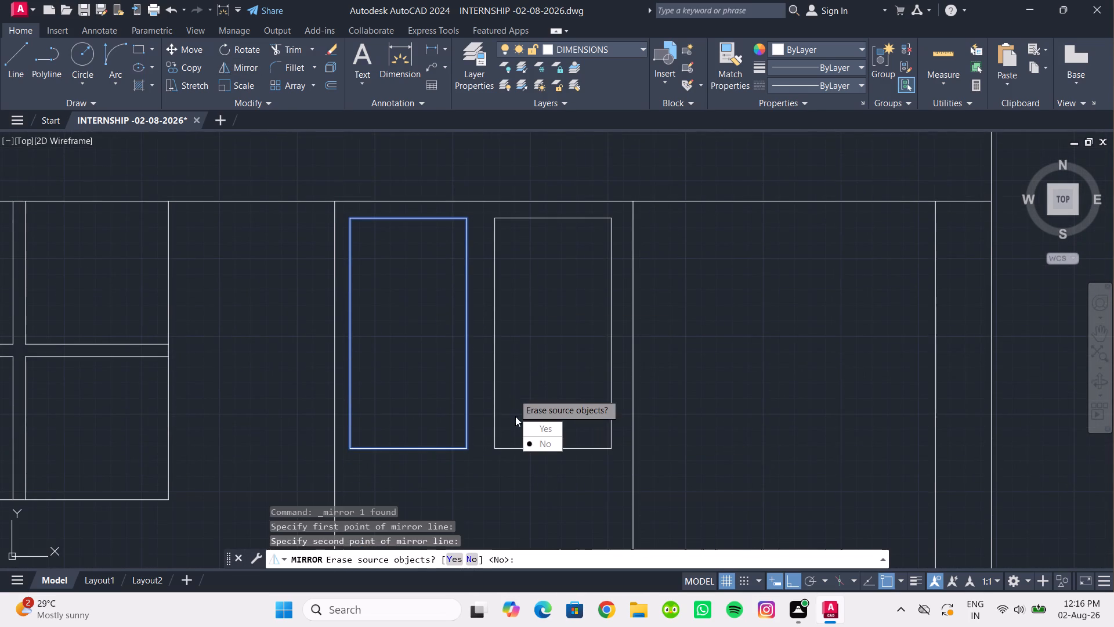
scroll(519, 449, "down", 2)
left_click_drag(545, 498, 513, 394)
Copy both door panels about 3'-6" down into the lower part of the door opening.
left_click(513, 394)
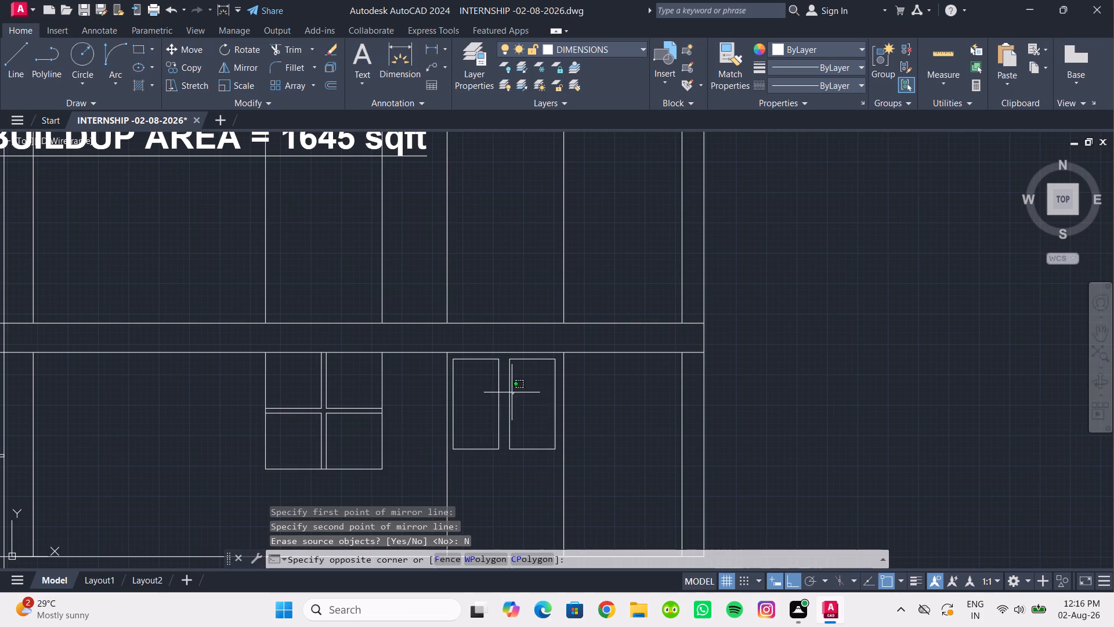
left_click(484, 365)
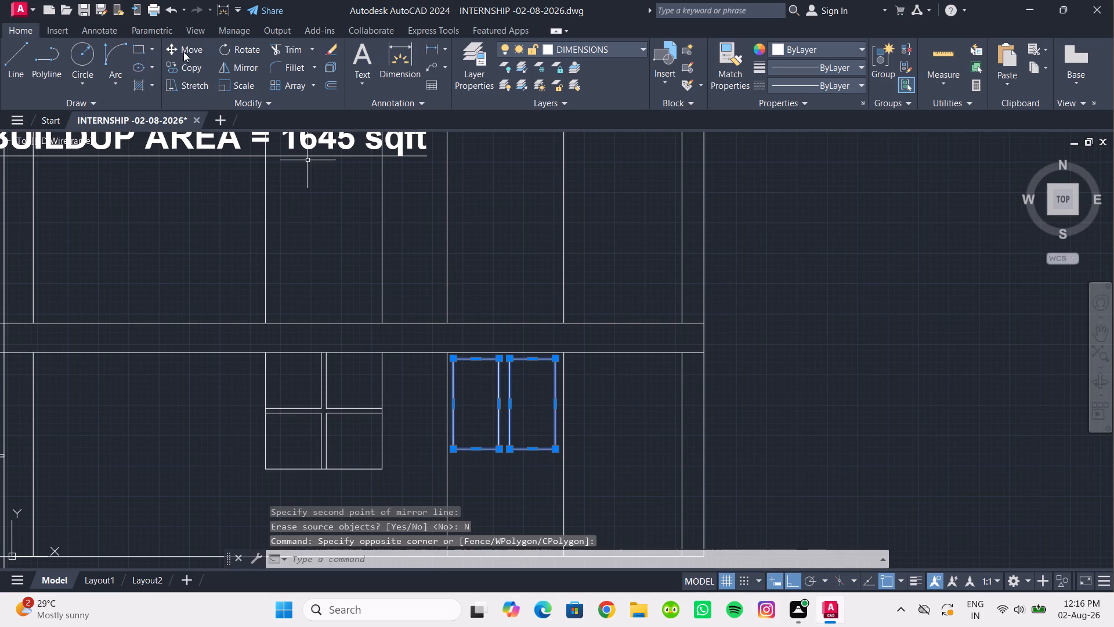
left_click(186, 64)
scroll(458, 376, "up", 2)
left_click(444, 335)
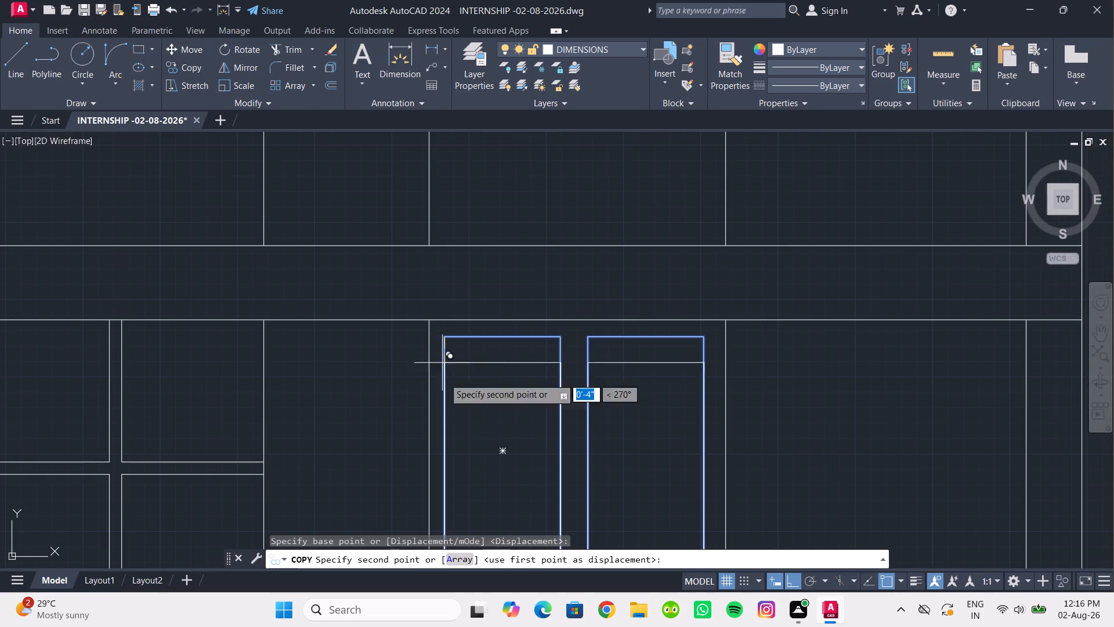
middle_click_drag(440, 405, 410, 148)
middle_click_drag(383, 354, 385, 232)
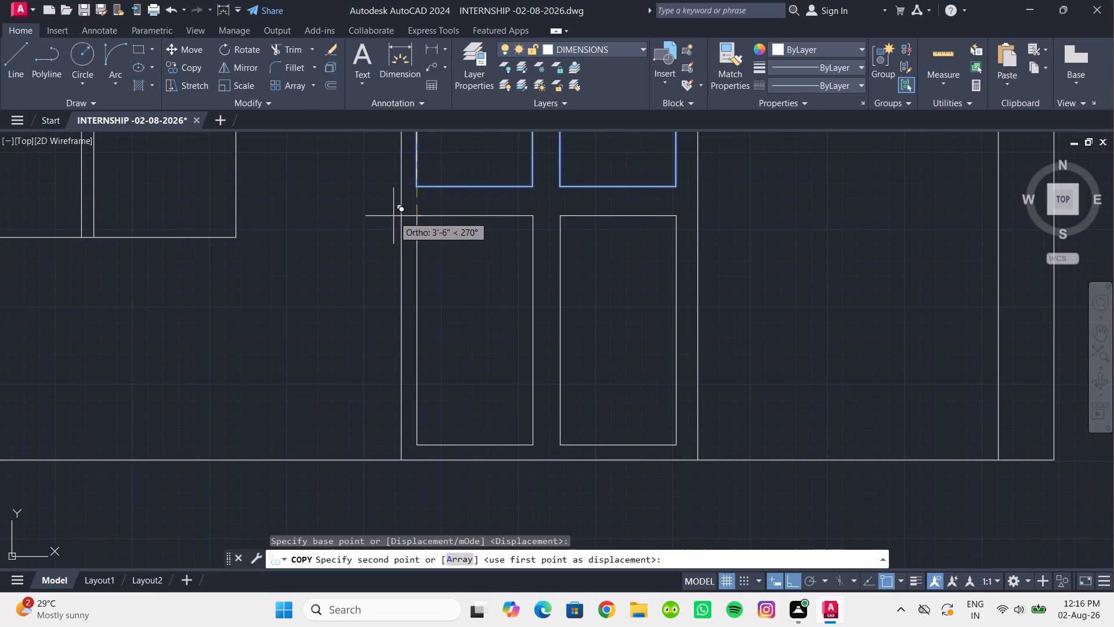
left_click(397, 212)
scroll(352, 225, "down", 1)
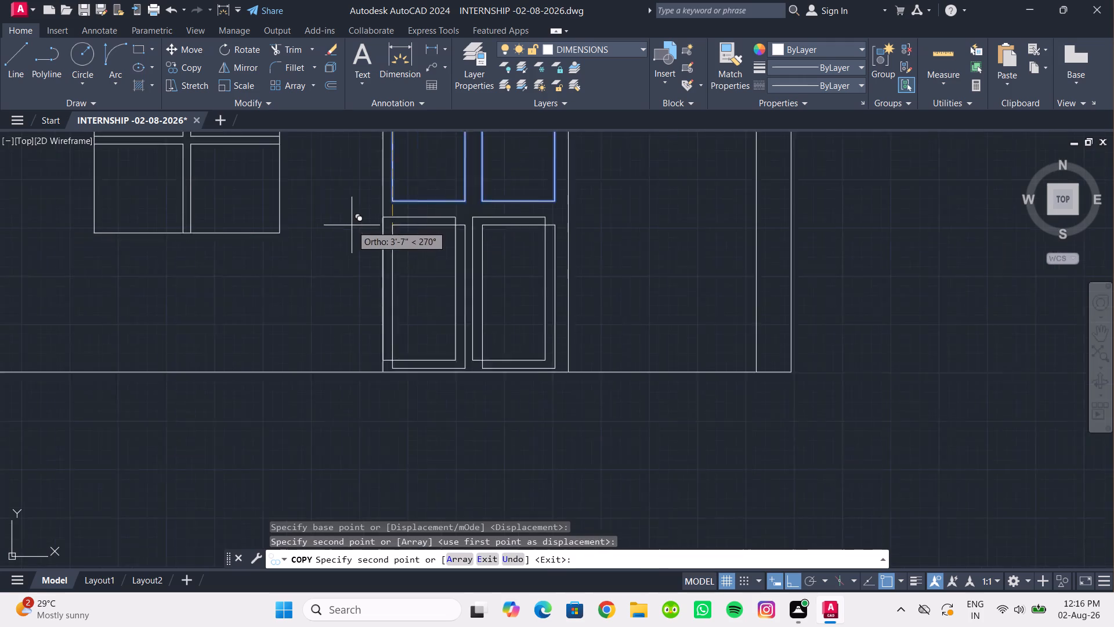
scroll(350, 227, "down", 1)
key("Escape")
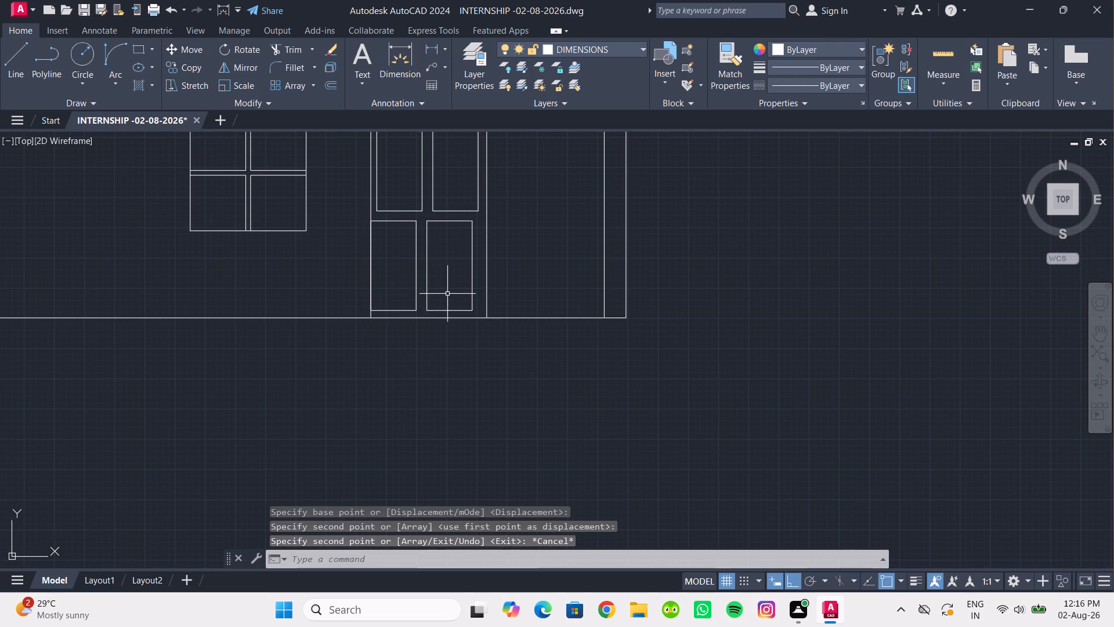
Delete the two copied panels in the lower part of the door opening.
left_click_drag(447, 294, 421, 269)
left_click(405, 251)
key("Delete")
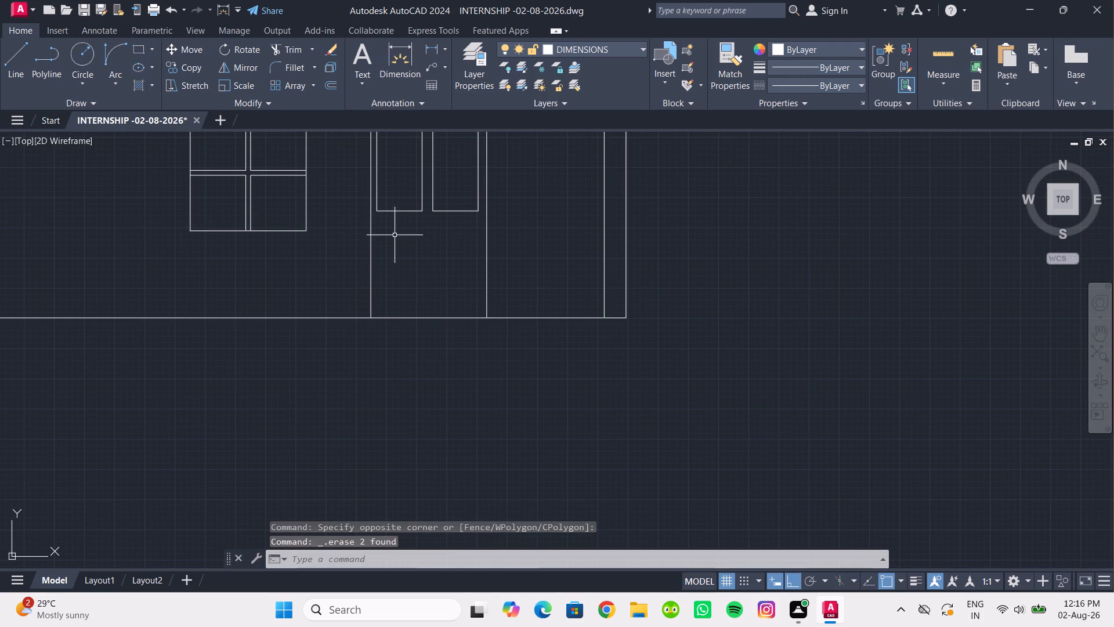
Copy both upper door panels about 3'-6" straight down into the lower part of the door opening.
middle_click_drag(395, 235, 404, 273)
left_click(450, 291)
left_click(414, 235)
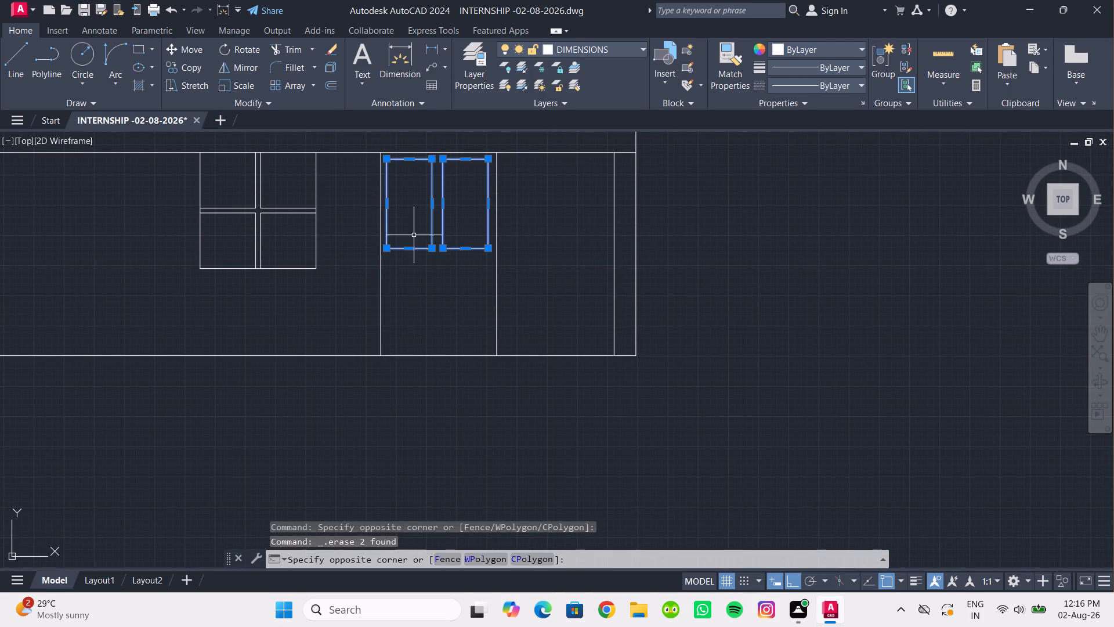
left_click(181, 61)
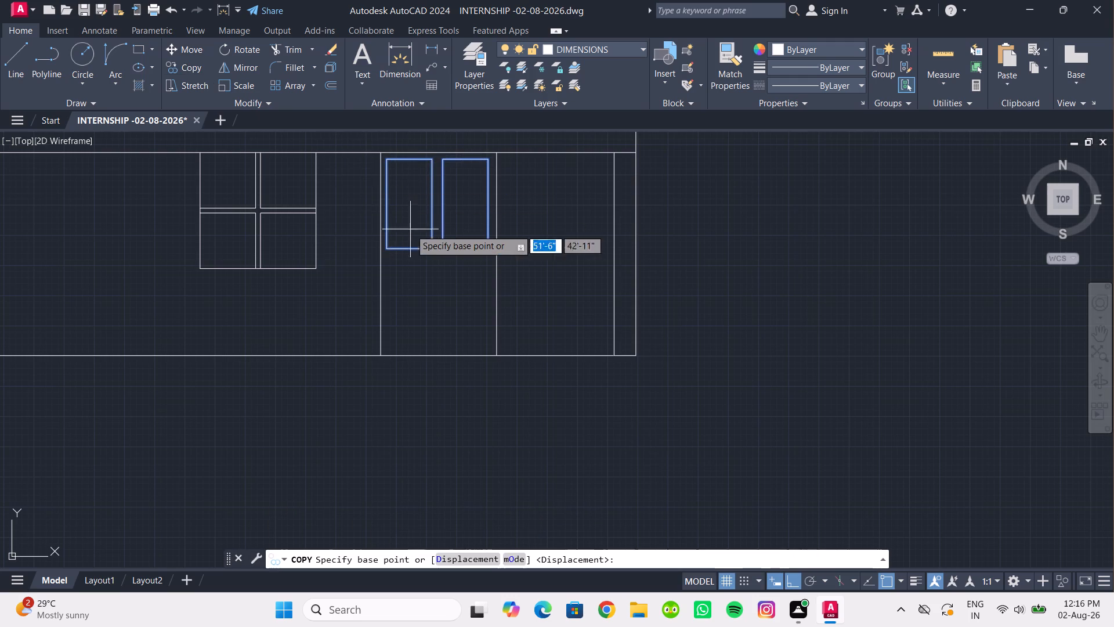
left_click(388, 161)
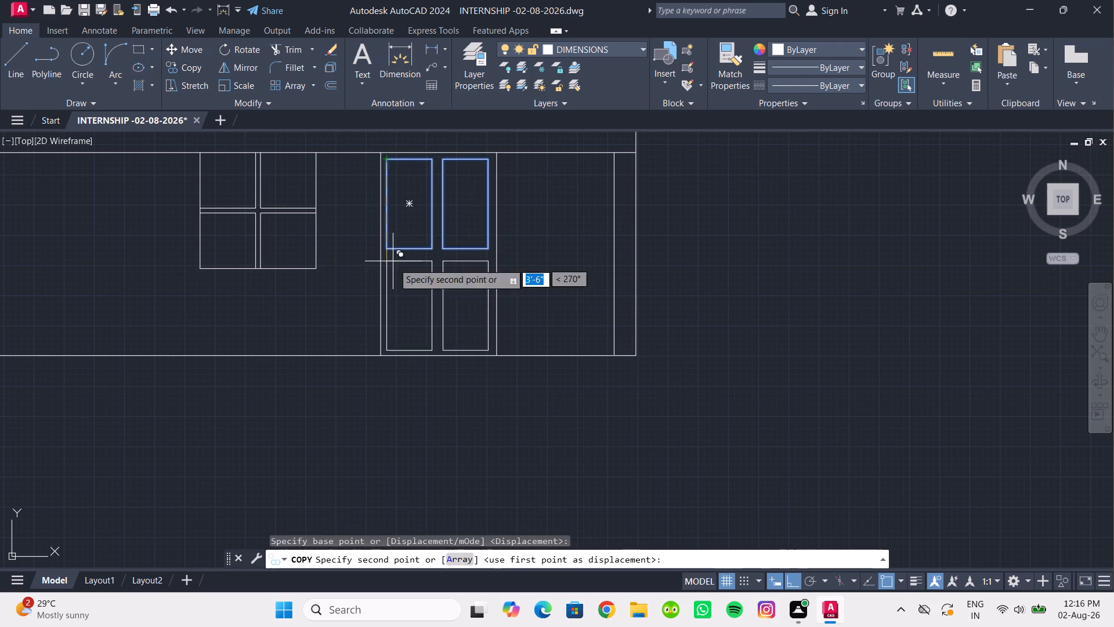
scroll(394, 269, "up", 2)
left_click(389, 244)
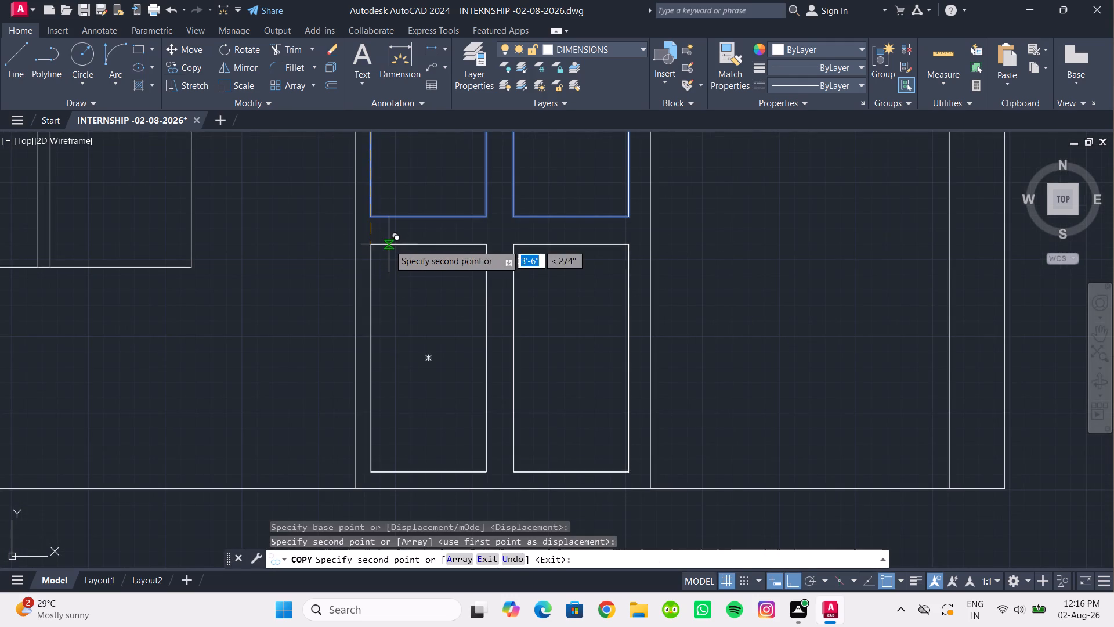
key("Escape")
scroll(400, 313, "down", 2)
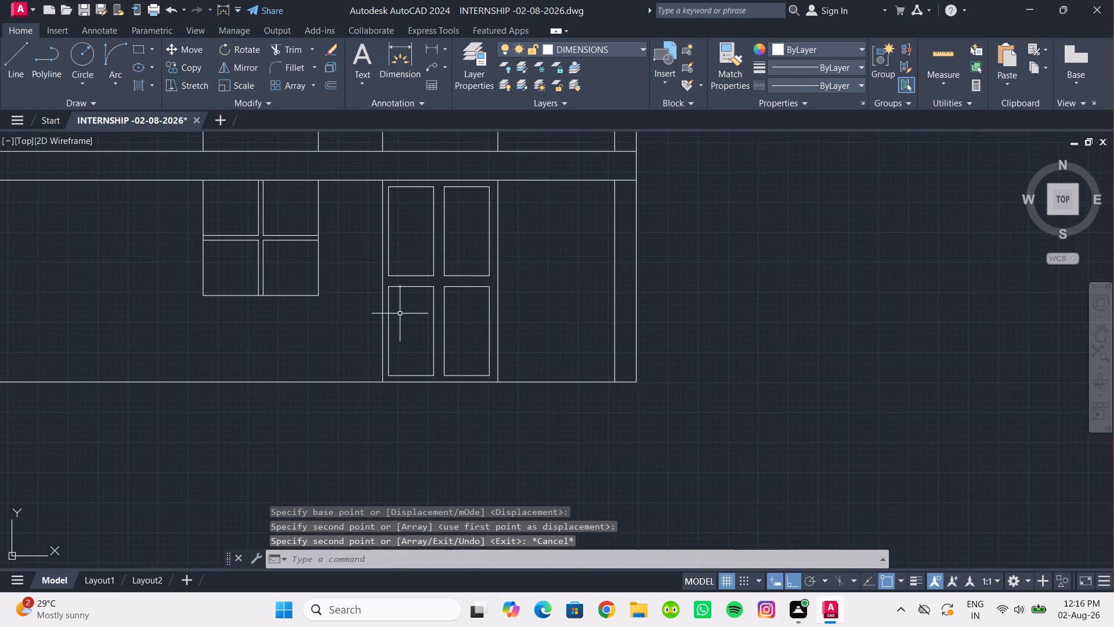
Delete the vertical projection lines that run from the plan's stair treads down through the elevation's staircase.
middle_click_drag(400, 313, 433, 342)
scroll(439, 361, "down", 1)
middle_click_drag(437, 361, 539, 390)
scroll(534, 384, "down", 1)
middle_click_drag(532, 384, 532, 385)
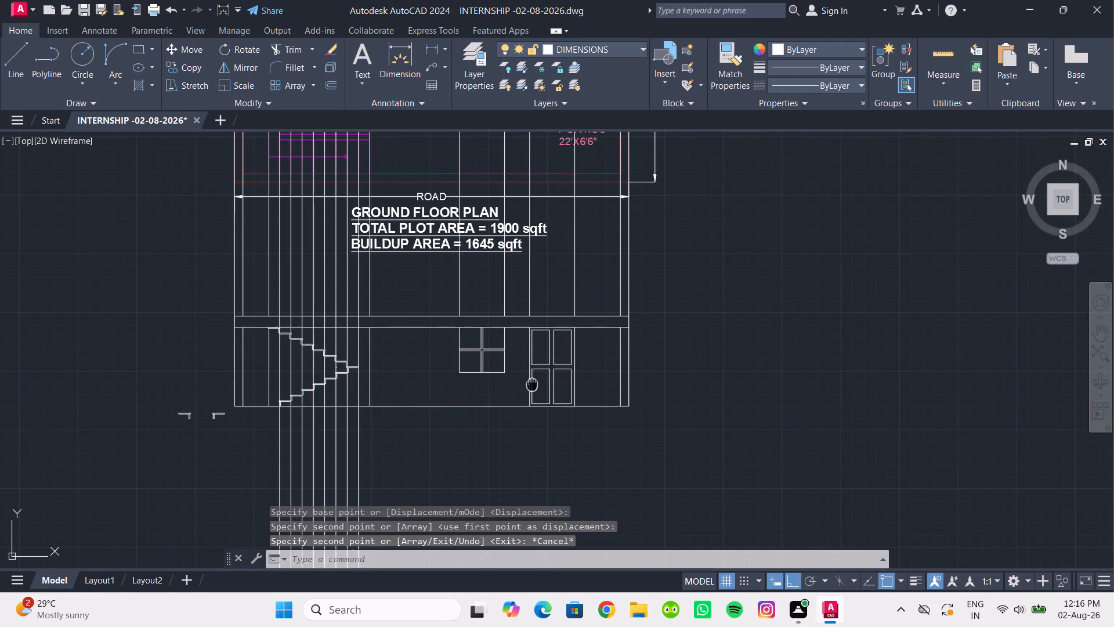
middle_click_drag(532, 385, 593, 366)
scroll(476, 428, "down", 2)
middle_click_drag(474, 428, 465, 459)
scroll(465, 459, "up", 1)
middle_click_drag(465, 459, 458, 393)
left_click_drag(490, 471, 374, 419)
left_click(197, 391)
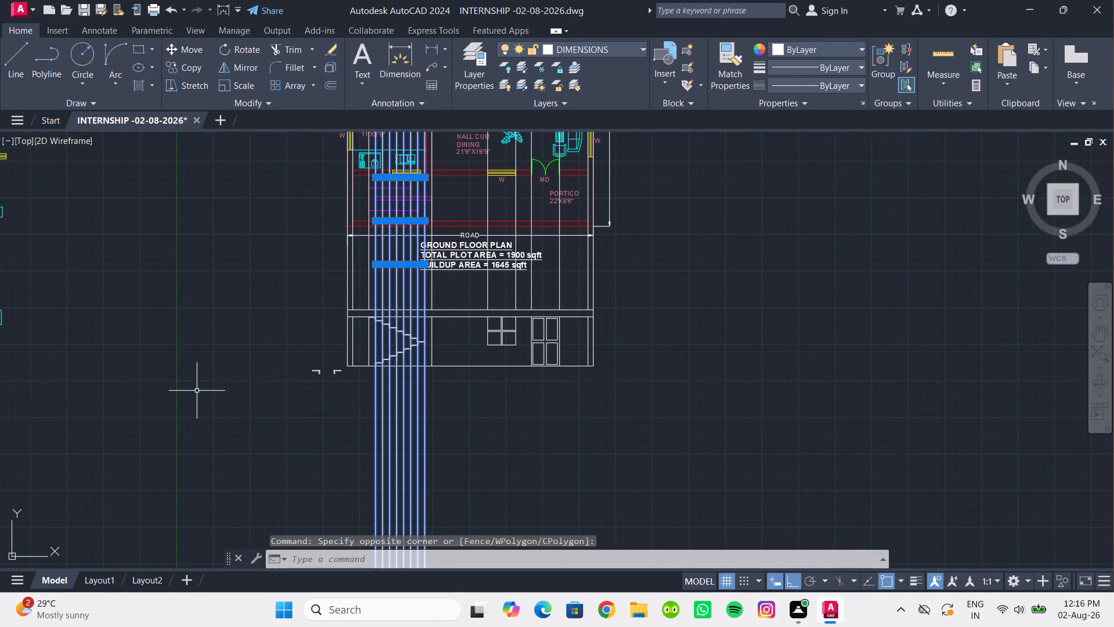
key("Delete")
Delete the remaining long vertical projection lines that cross the ground floor plan and extend above it.
middle_click_drag(540, 326, 547, 358)
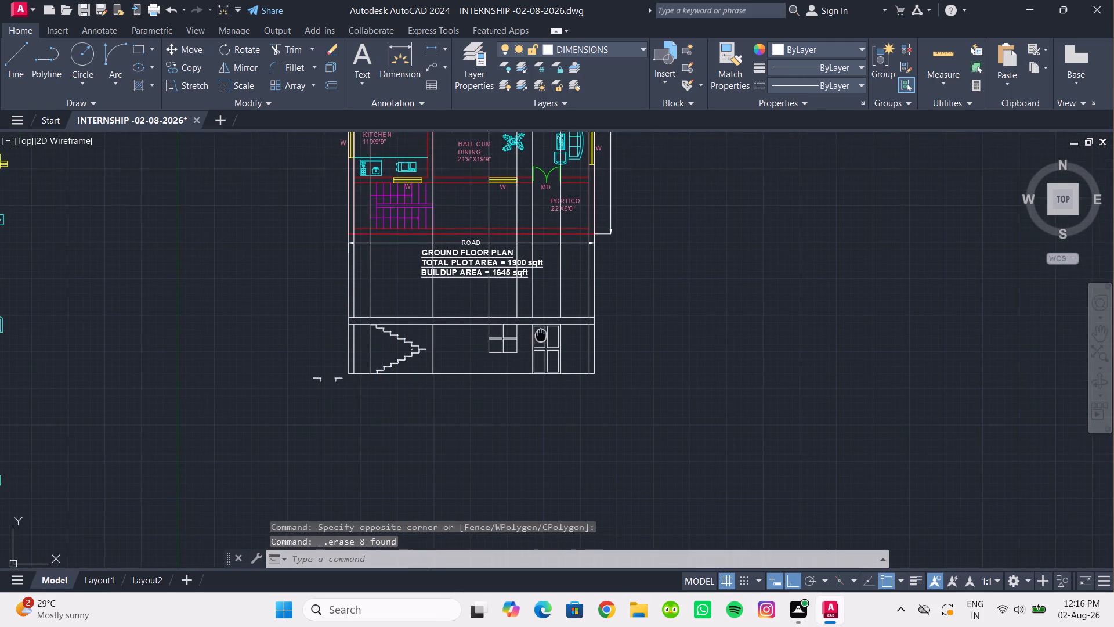
middle_click_drag(547, 358, 577, 467)
middle_click_drag(581, 431, 577, 551)
scroll(581, 431, "down", 1)
left_click_drag(629, 267, 607, 261)
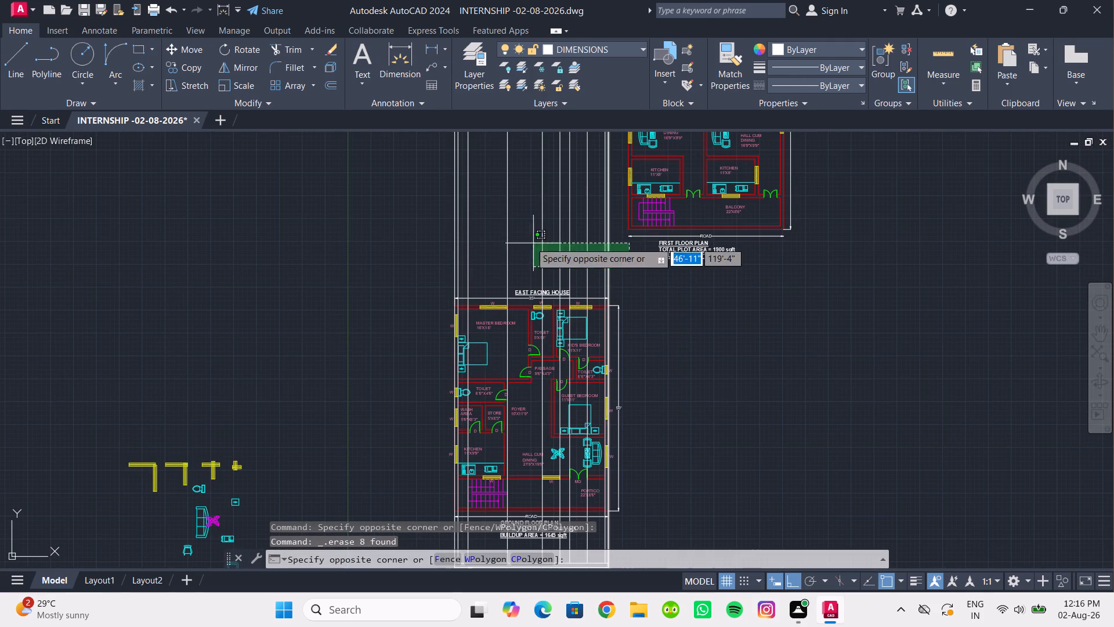
left_click(378, 226)
key("Escape")
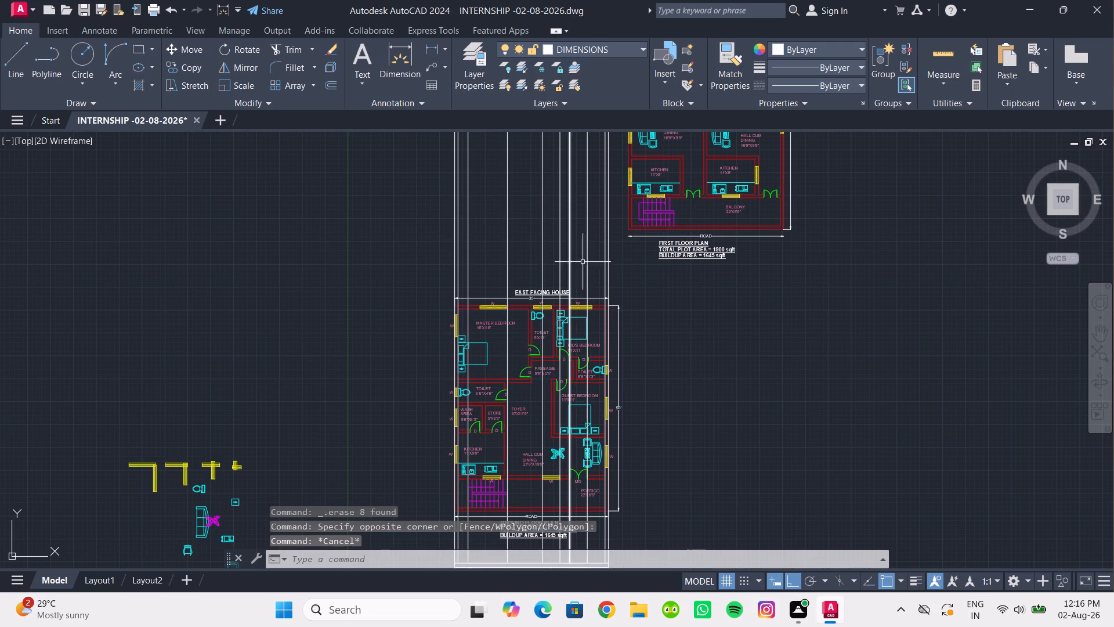
left_click_drag(625, 273, 595, 269)
left_click(399, 242)
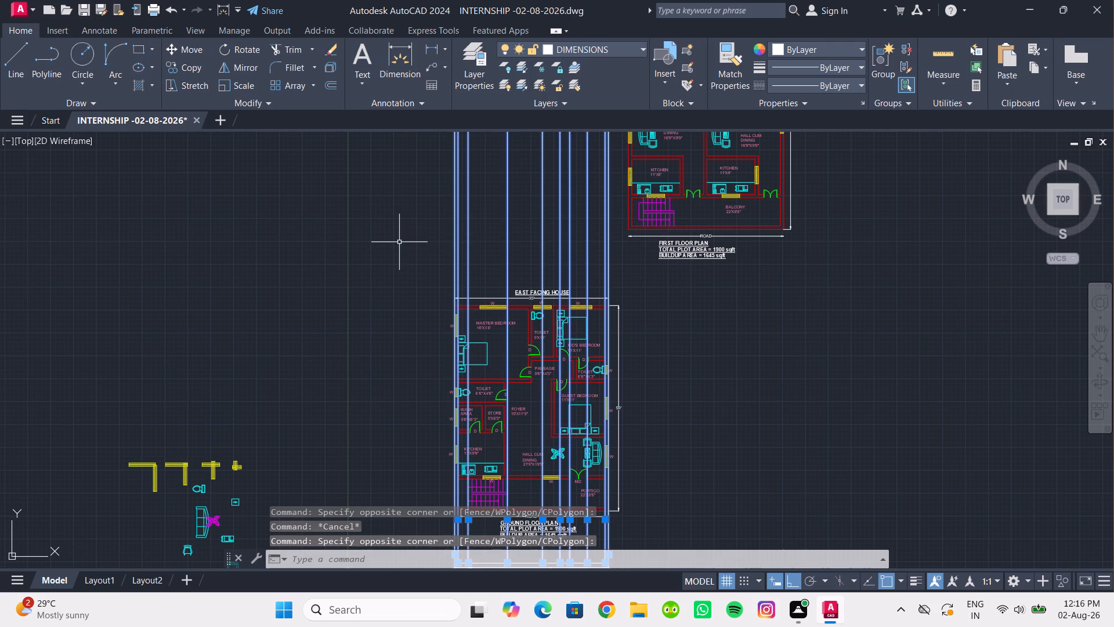
key("Delete")
Draw a vertical line closing the elevation's left end from the top slab line to the ground line.
middle_click_drag(399, 242, 376, 139)
scroll(371, 260, "down", 1)
middle_click_drag(371, 260, 364, 210)
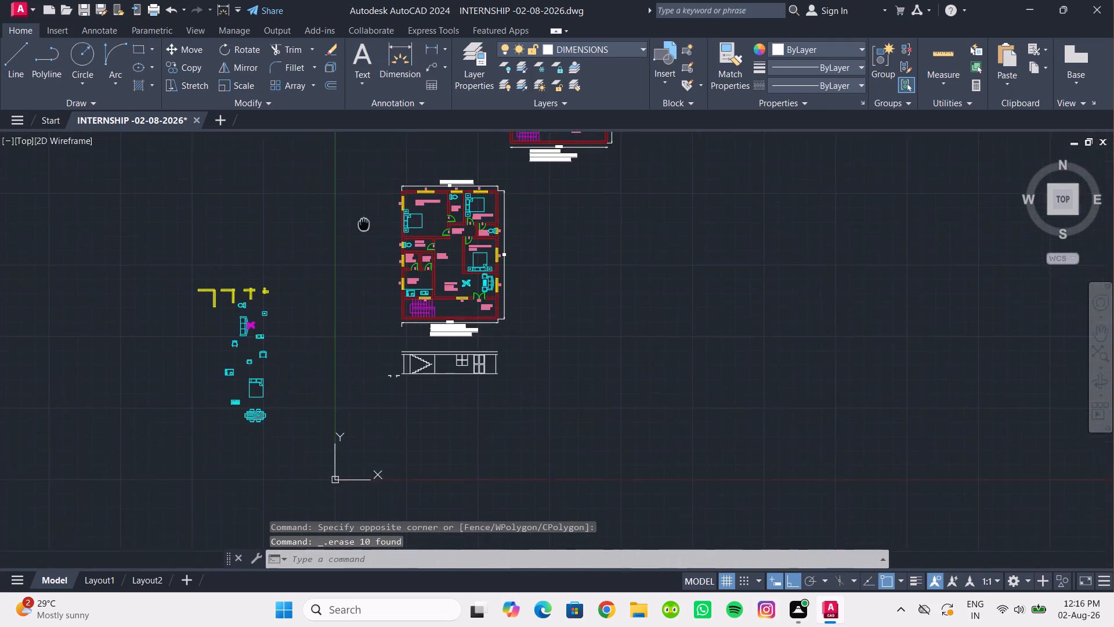
middle_click_drag(364, 210, 364, 208)
scroll(404, 339, "up", 2)
middle_click_drag(435, 403, 458, 433)
scroll(435, 403, "up", 1)
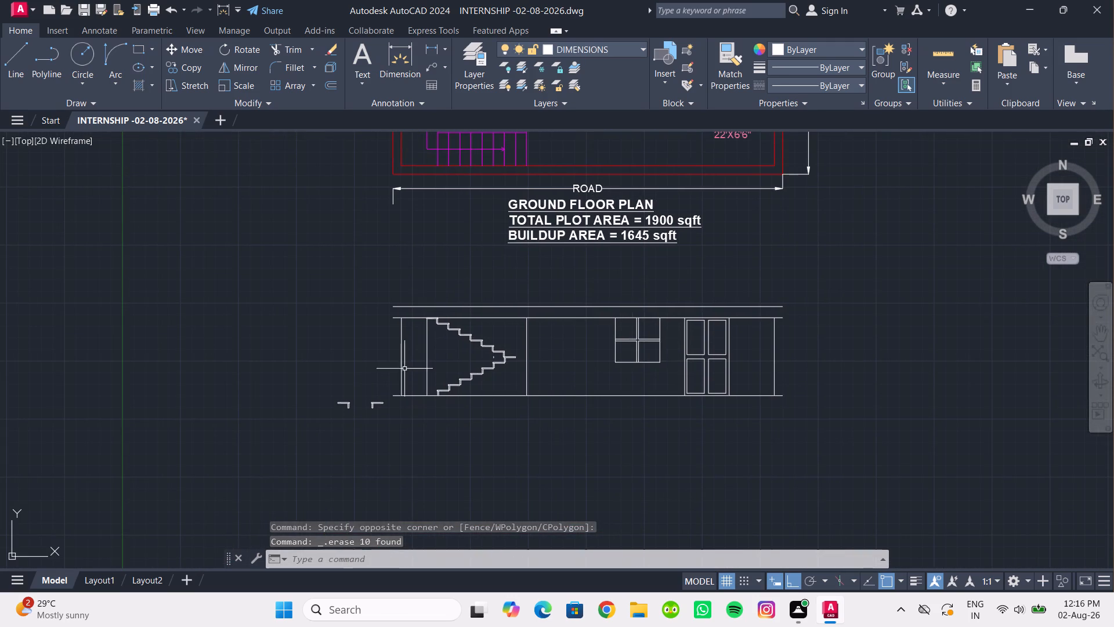
scroll(399, 358, "up", 1)
left_click(17, 61)
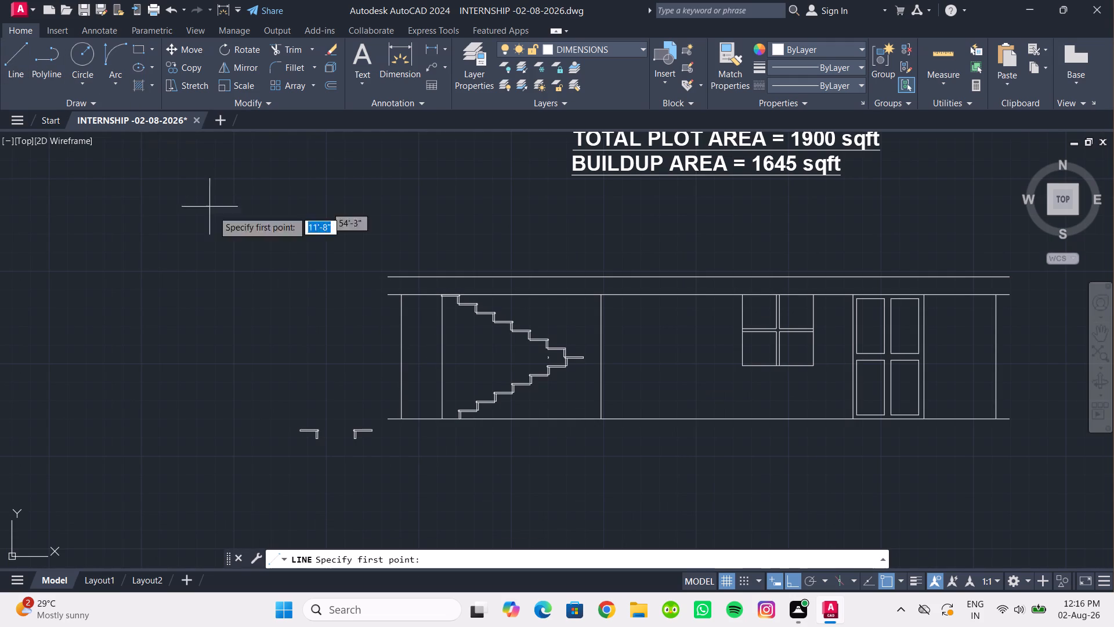
left_click(385, 275)
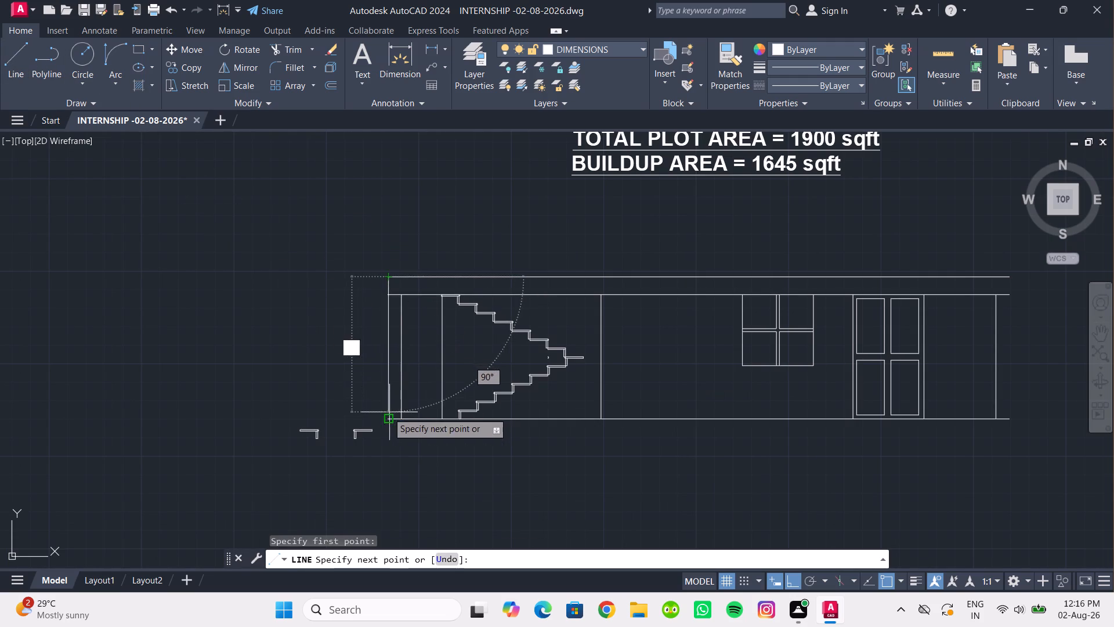
left_click(389, 420)
key("Escape")
Draw a vertical line closing the elevation's right end from the top slab line to the ground line.
middle_click_drag(369, 372, 265, 370)
key("space")
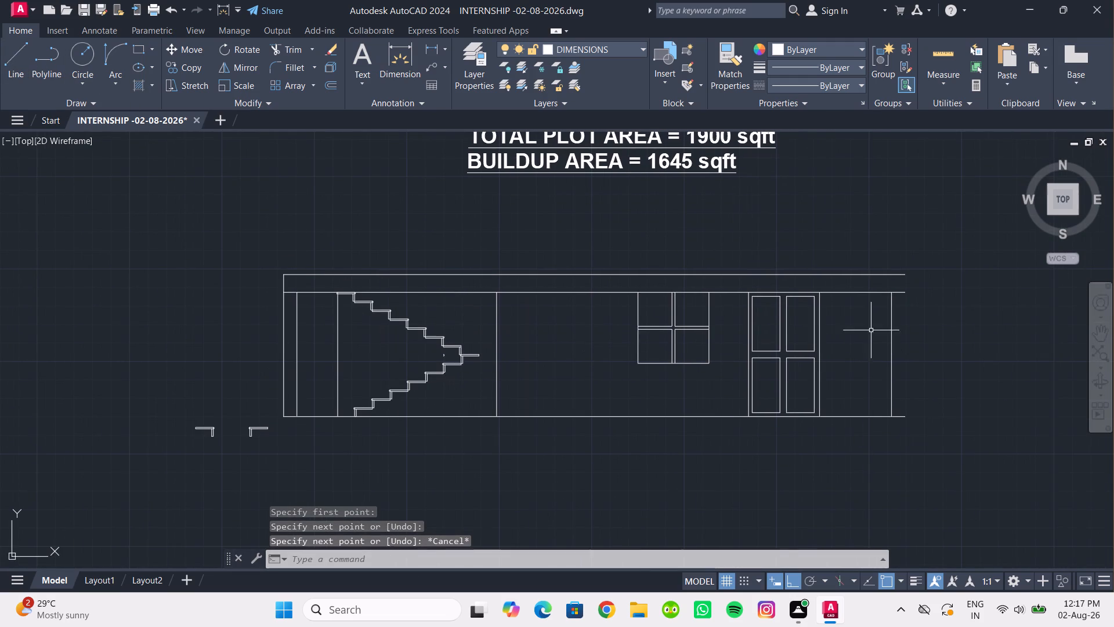
left_click(903, 275)
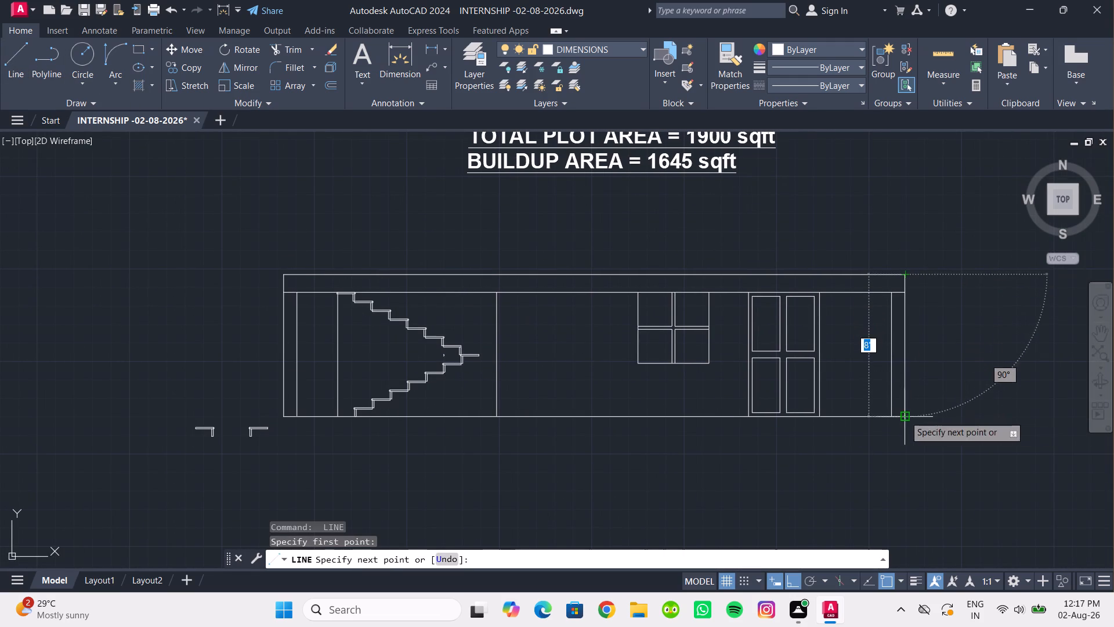
left_click(905, 416)
key("Escape")
Extend the staircase's middle landing to the wall line on its right with two parallel horizontal lines.
middle_click(632, 394)
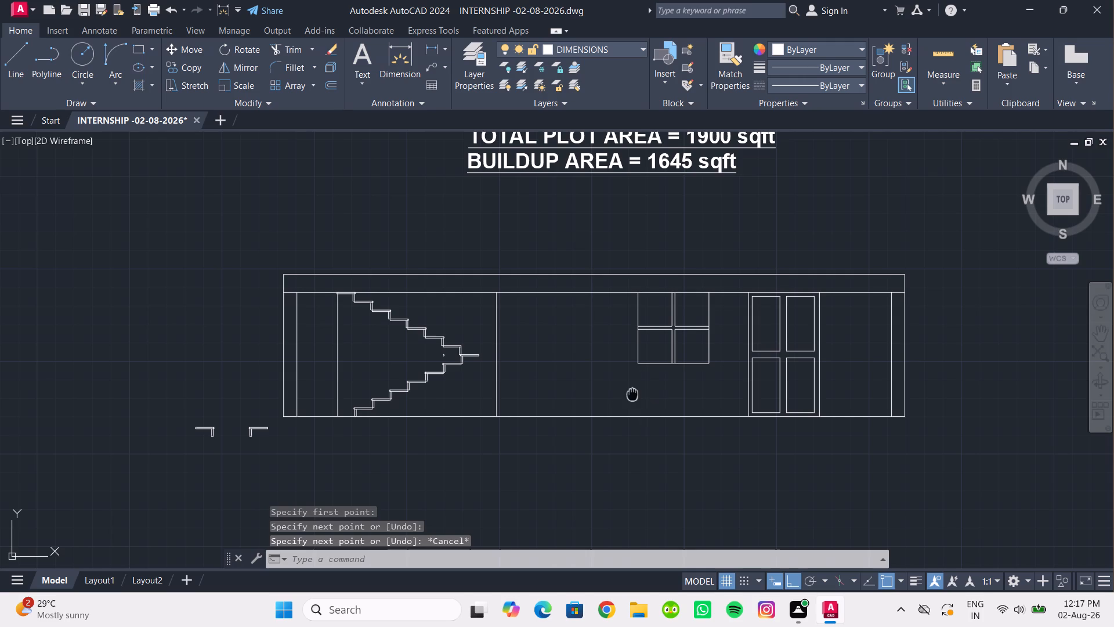
scroll(488, 377, "up", 2)
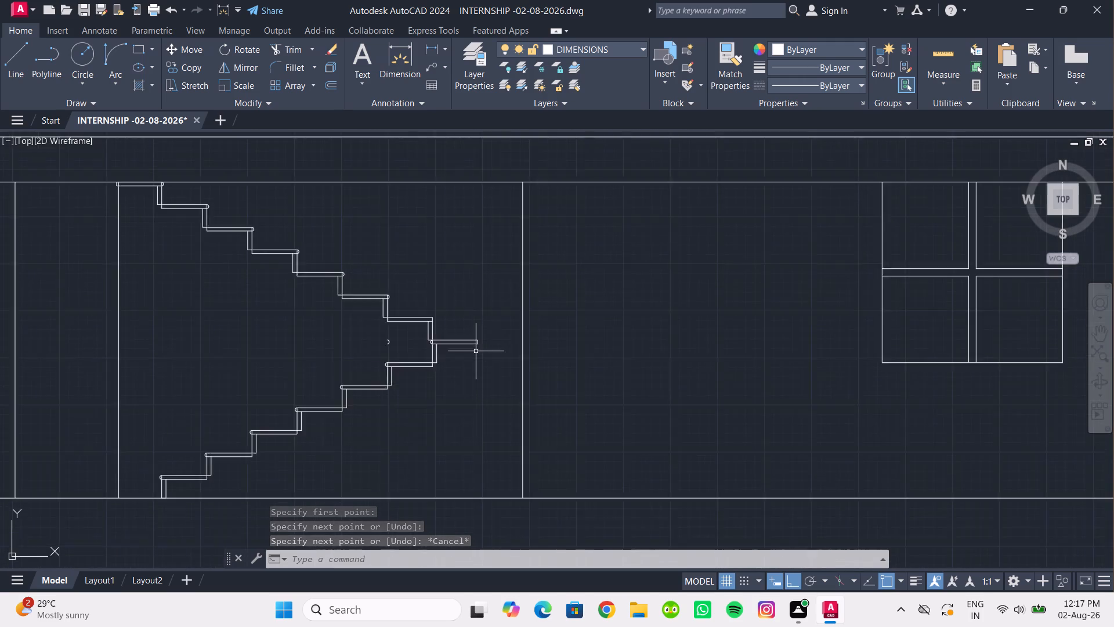
scroll(476, 351, "up", 1)
middle_click_drag(494, 354, 507, 379)
left_click(20, 55)
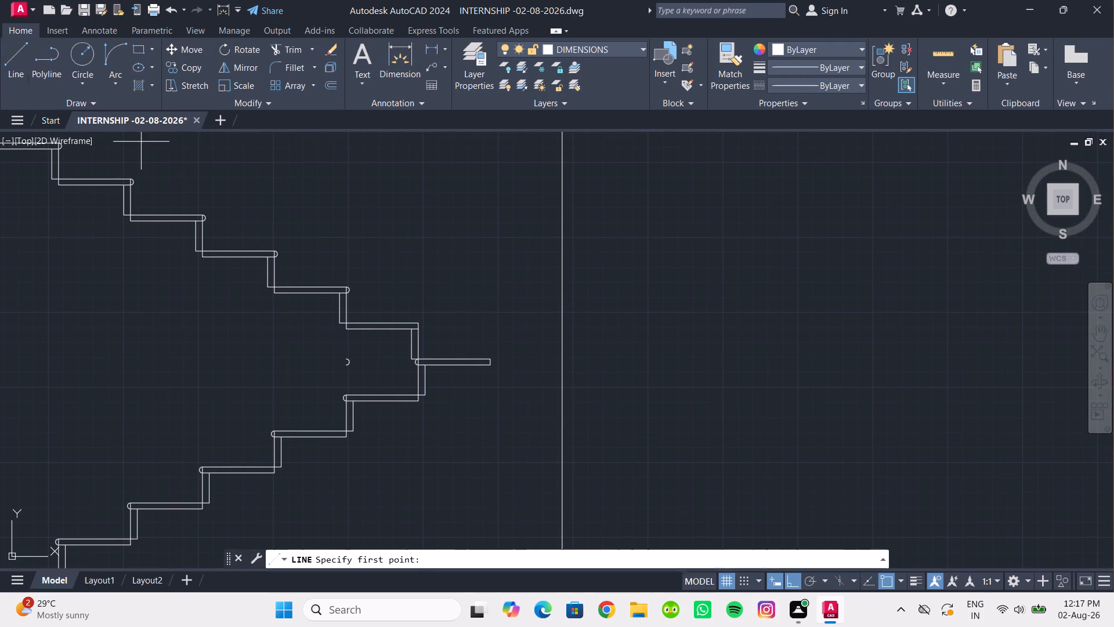
scroll(542, 370, "up", 2)
left_click(409, 343)
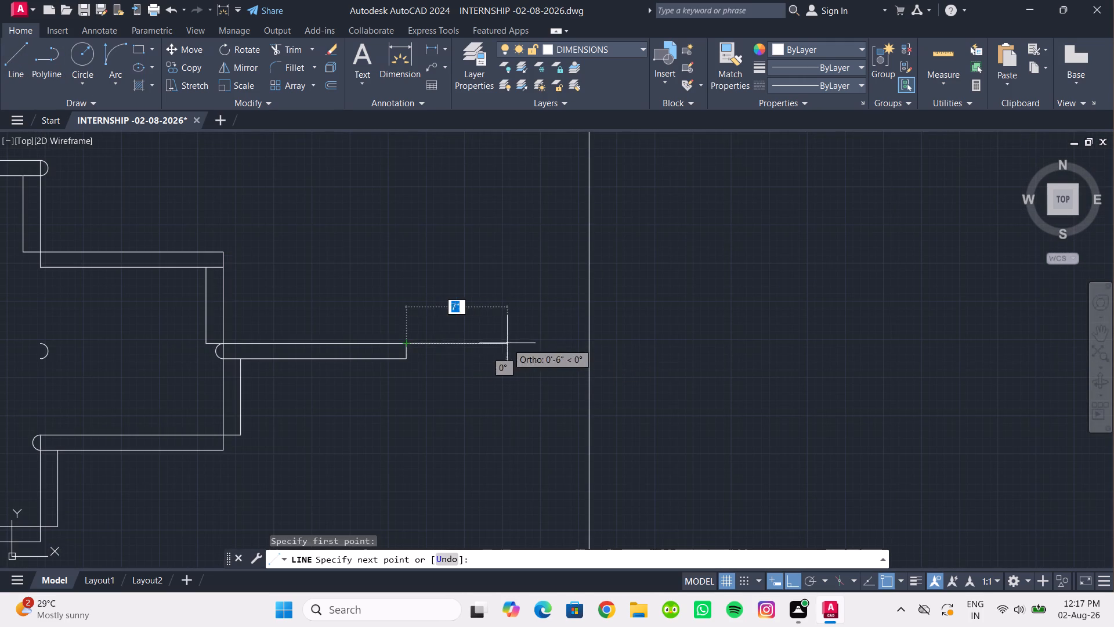
left_click(592, 343)
key("Escape")
key("space")
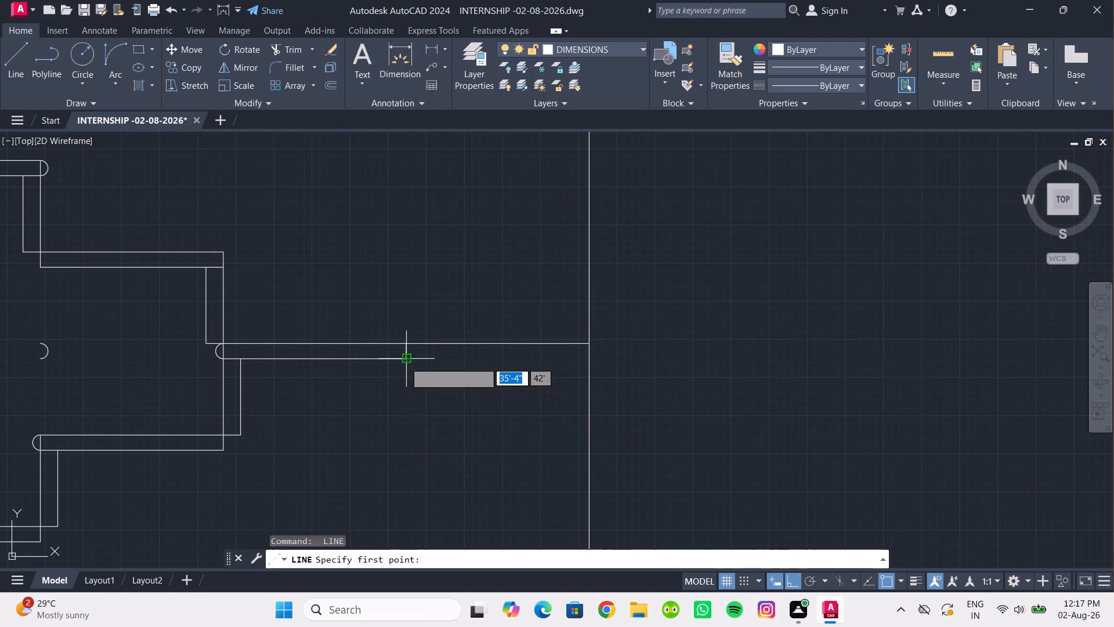
left_click_drag(404, 362, 444, 363)
left_click(596, 365)
key("Escape")
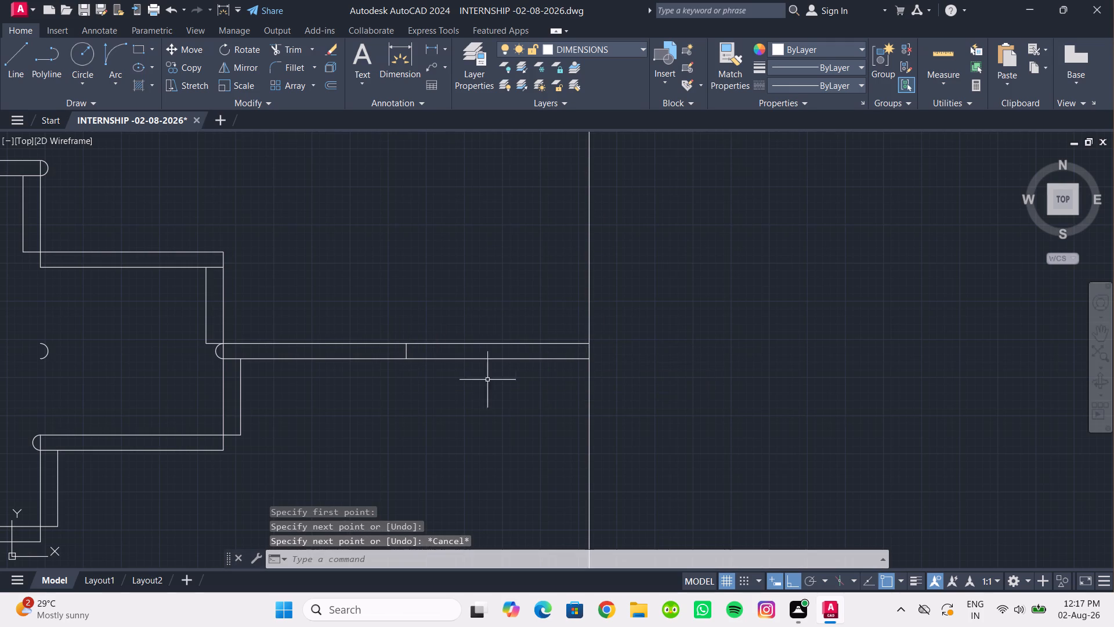
Trim away the short vertical line dividing the extended stair landing.
type("TR")
key("Return")
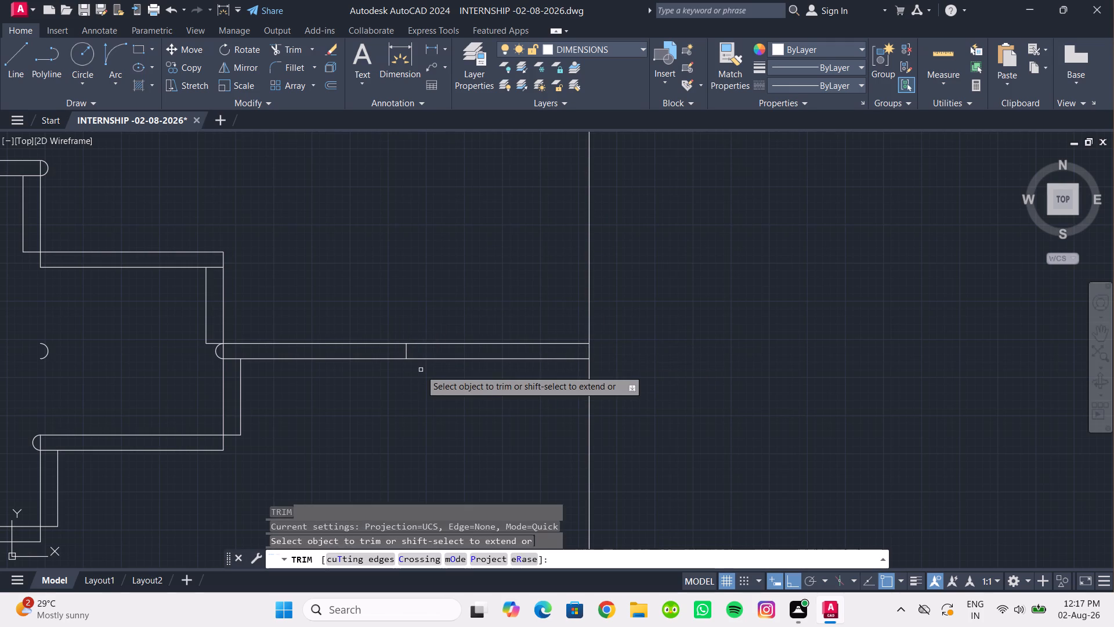
scroll(421, 370, "up", 1)
left_click(397, 341)
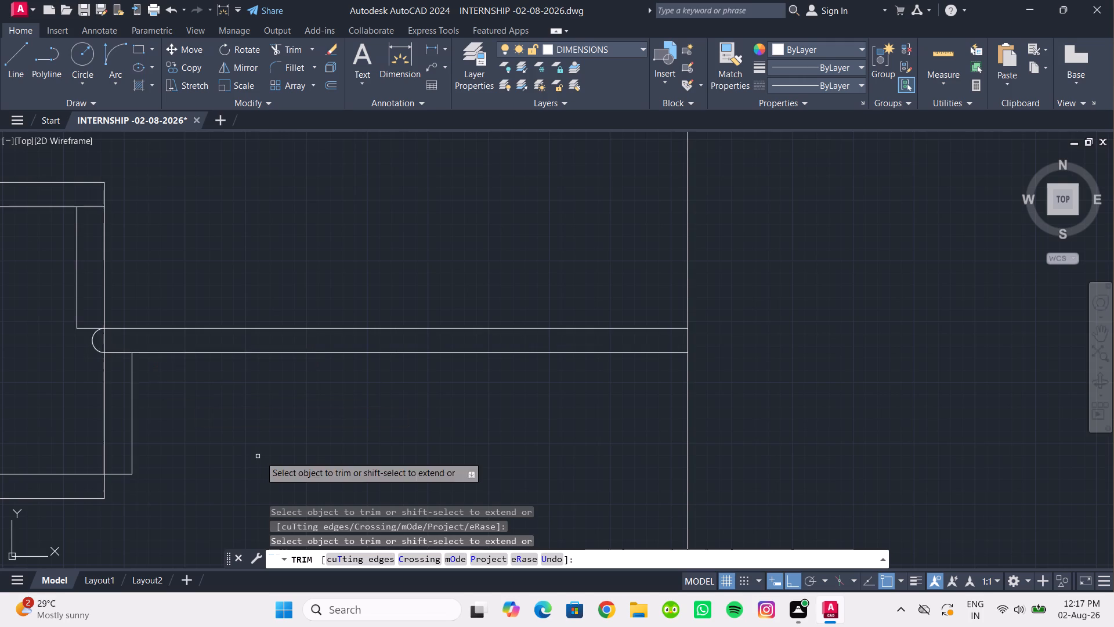
scroll(262, 456, "down", 2)
middle_click_drag(261, 456, 319, 326)
scroll(358, 347, "down", 2)
key("Escape")
Delete the small stray arc between the two stair flights, left of the landing.
scroll(359, 358, "down", 1)
middle_click_drag(363, 360, 429, 397)
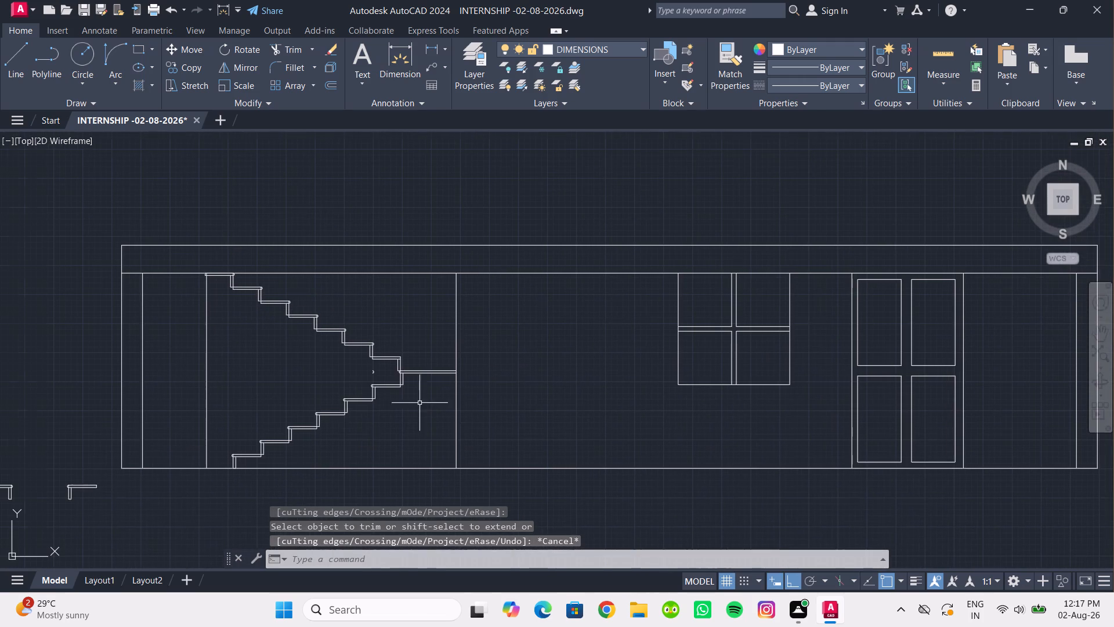
scroll(357, 380, "up", 3)
left_click_drag(453, 365, 424, 345)
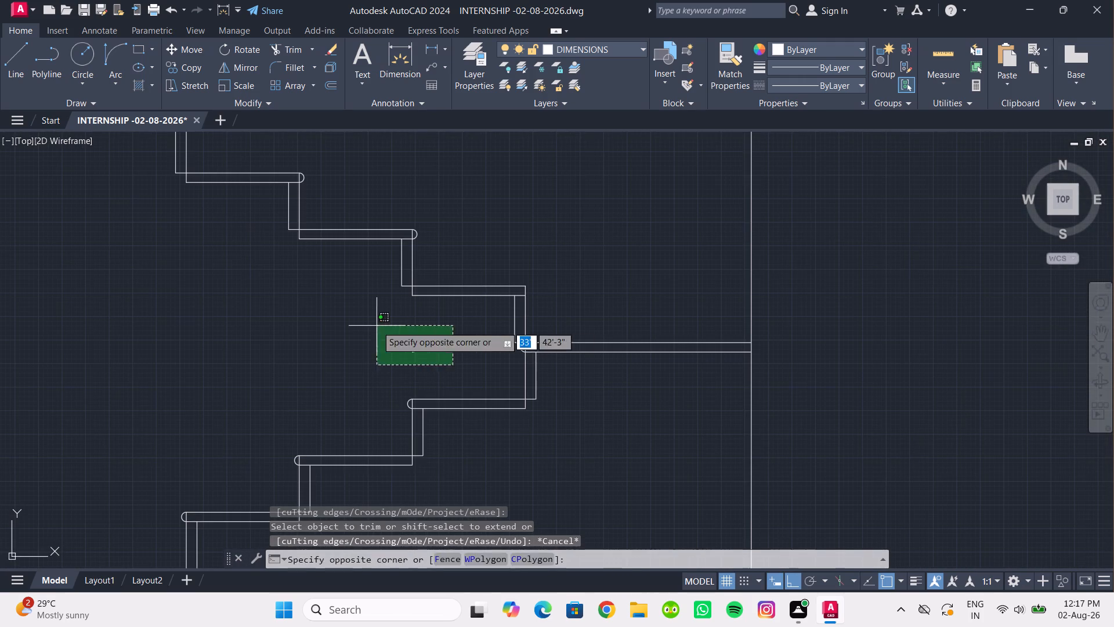
left_click(377, 326)
key("Delete")
Draw a sloping underside line for the lower stair flight, from the bottom riser's foot to the base of the riser below the landing.
scroll(371, 326, "down", 2)
middle_click_drag(371, 326, 380, 268)
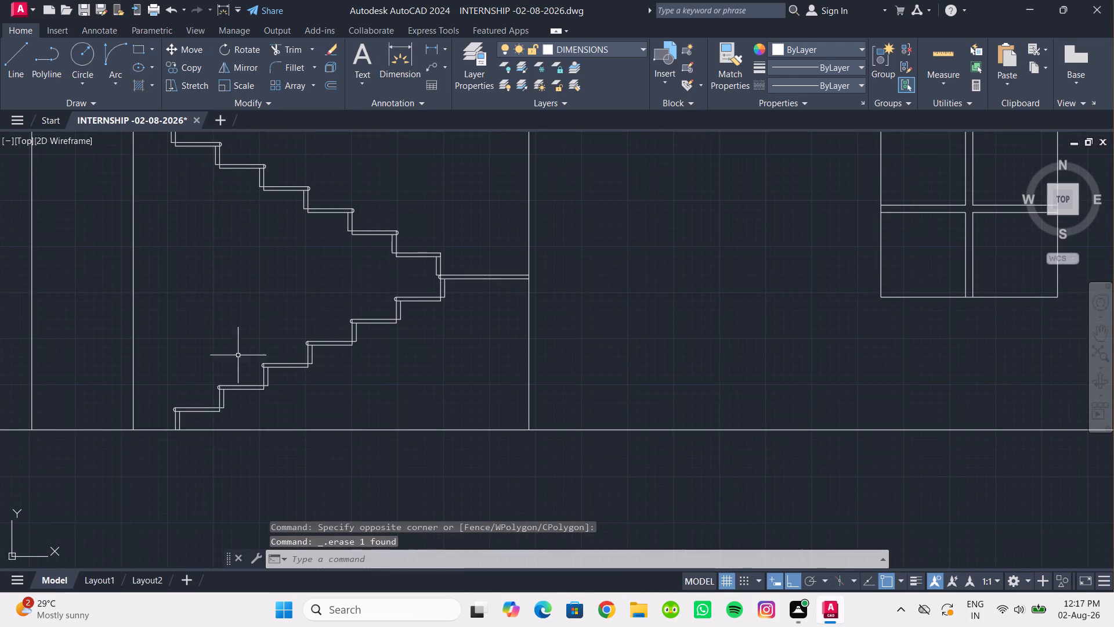
left_click(21, 71)
scroll(187, 415, "up", 3)
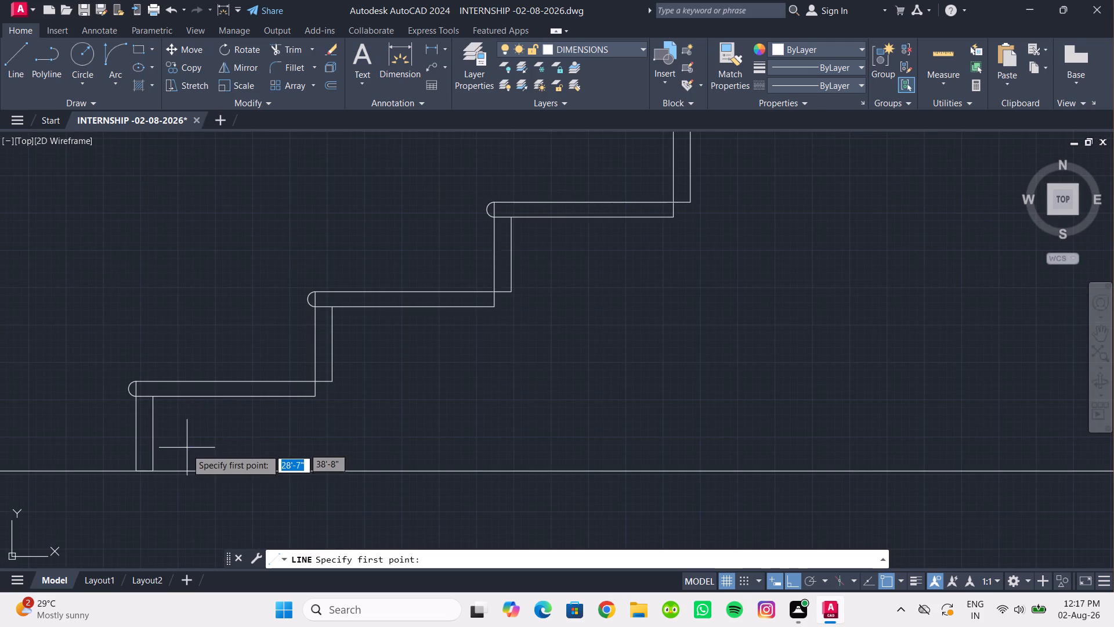
left_click(157, 471)
scroll(382, 374, "down", 2)
middle_click_drag(382, 374, 234, 458)
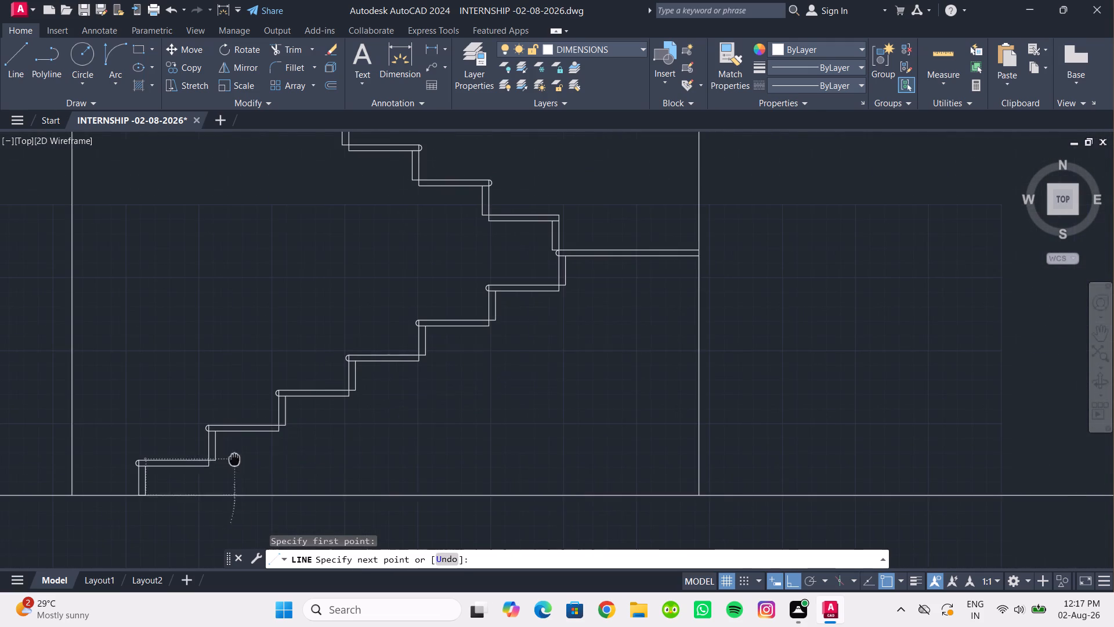
left_click(568, 284)
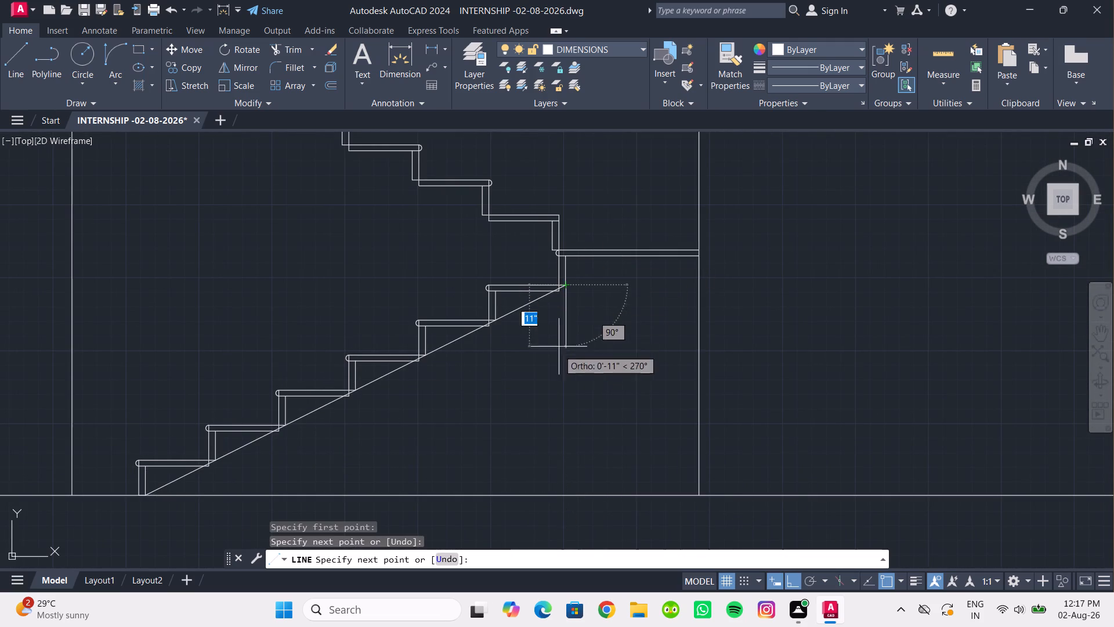
key("Escape")
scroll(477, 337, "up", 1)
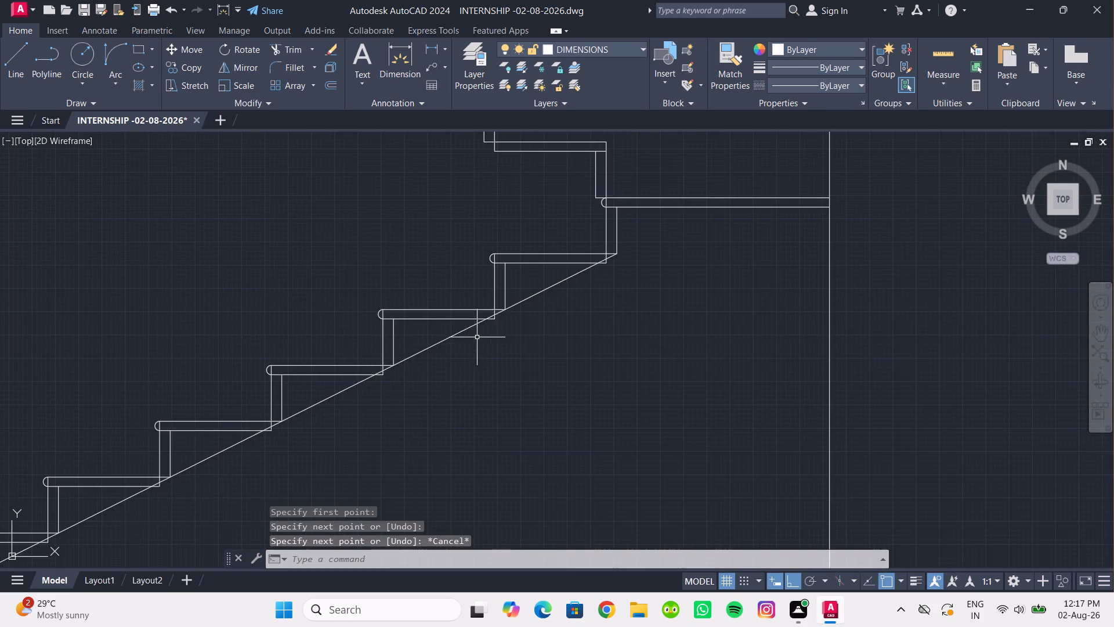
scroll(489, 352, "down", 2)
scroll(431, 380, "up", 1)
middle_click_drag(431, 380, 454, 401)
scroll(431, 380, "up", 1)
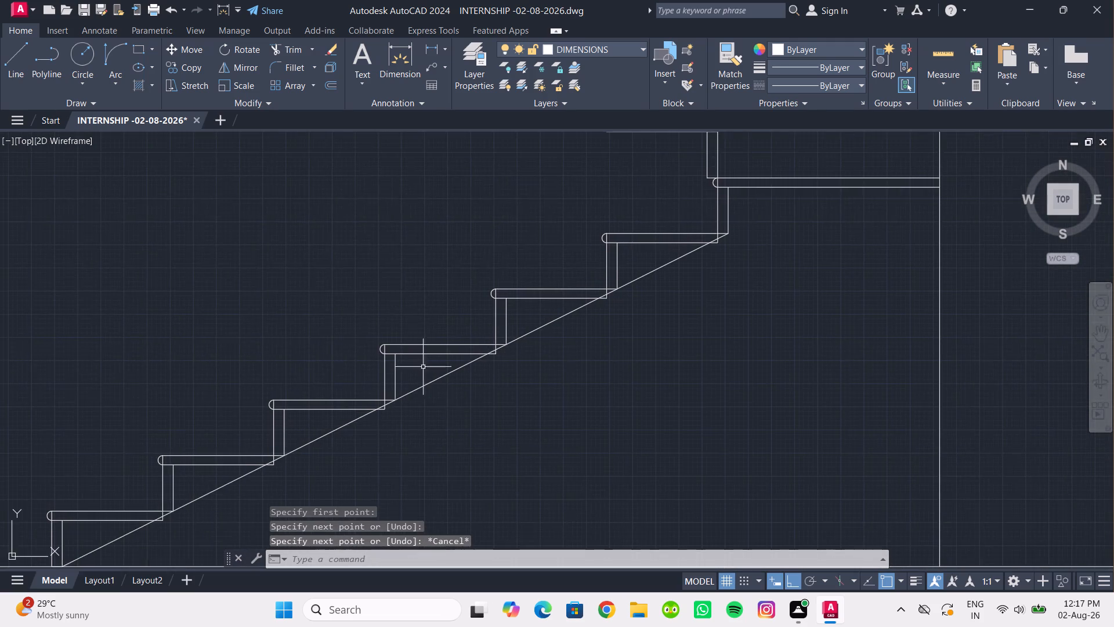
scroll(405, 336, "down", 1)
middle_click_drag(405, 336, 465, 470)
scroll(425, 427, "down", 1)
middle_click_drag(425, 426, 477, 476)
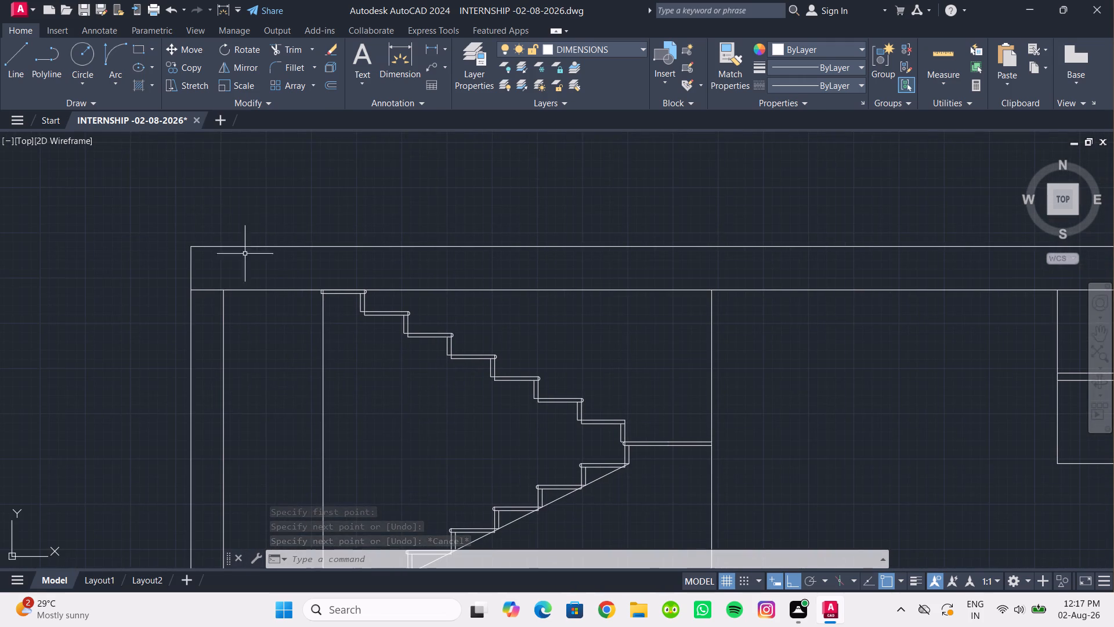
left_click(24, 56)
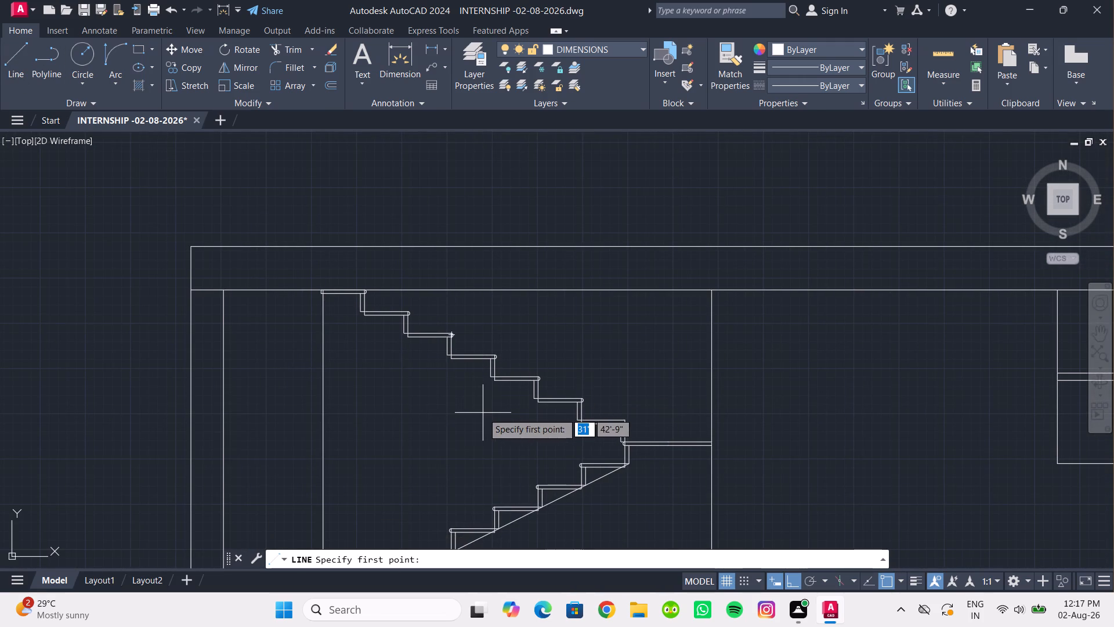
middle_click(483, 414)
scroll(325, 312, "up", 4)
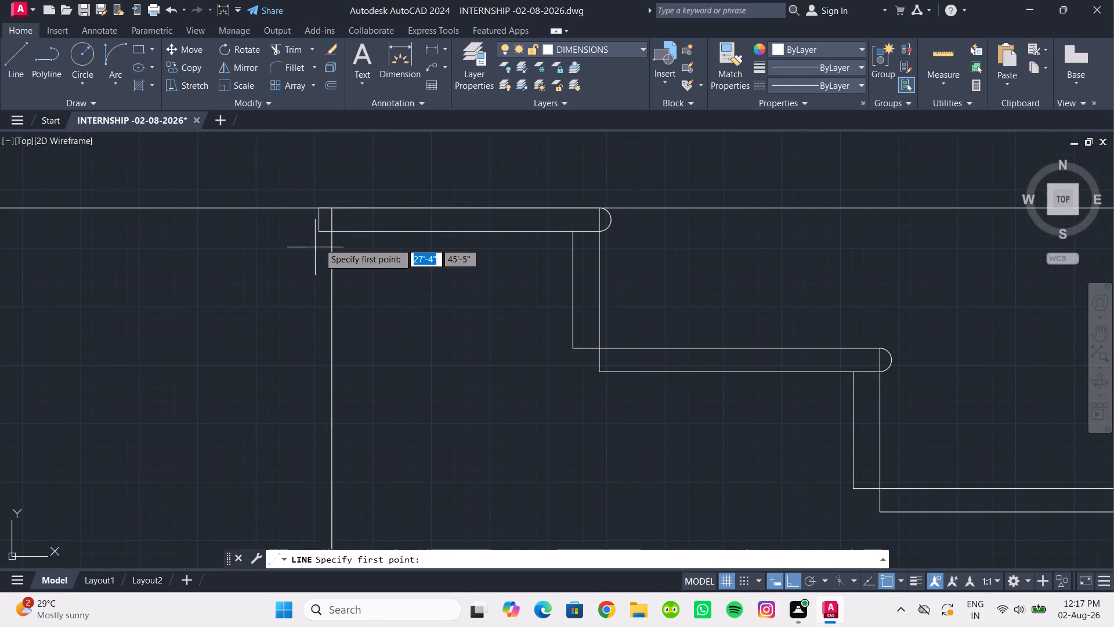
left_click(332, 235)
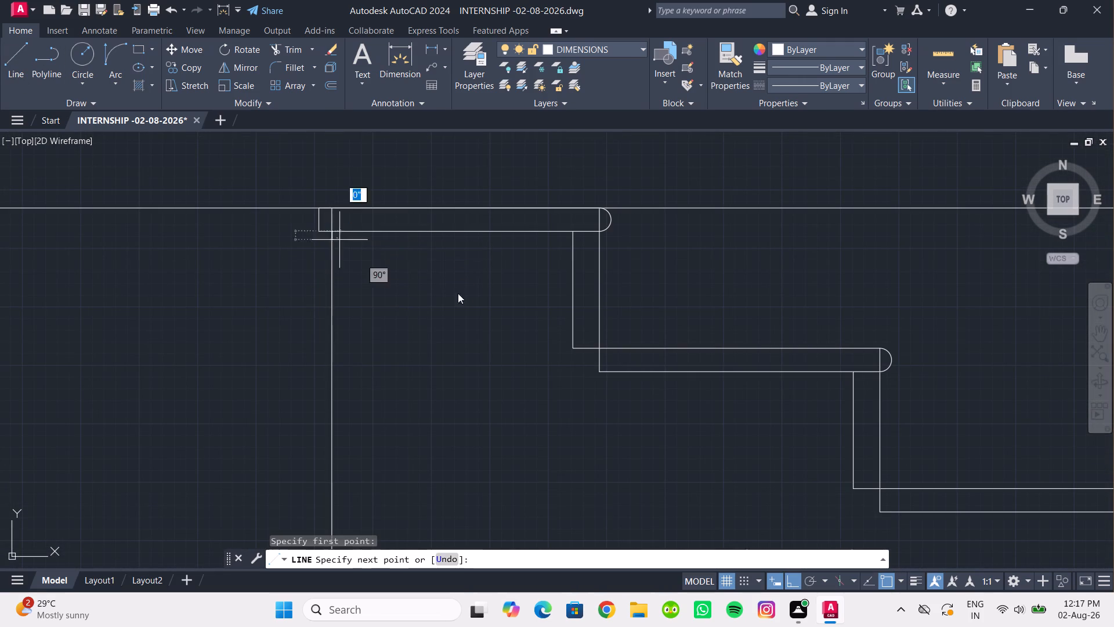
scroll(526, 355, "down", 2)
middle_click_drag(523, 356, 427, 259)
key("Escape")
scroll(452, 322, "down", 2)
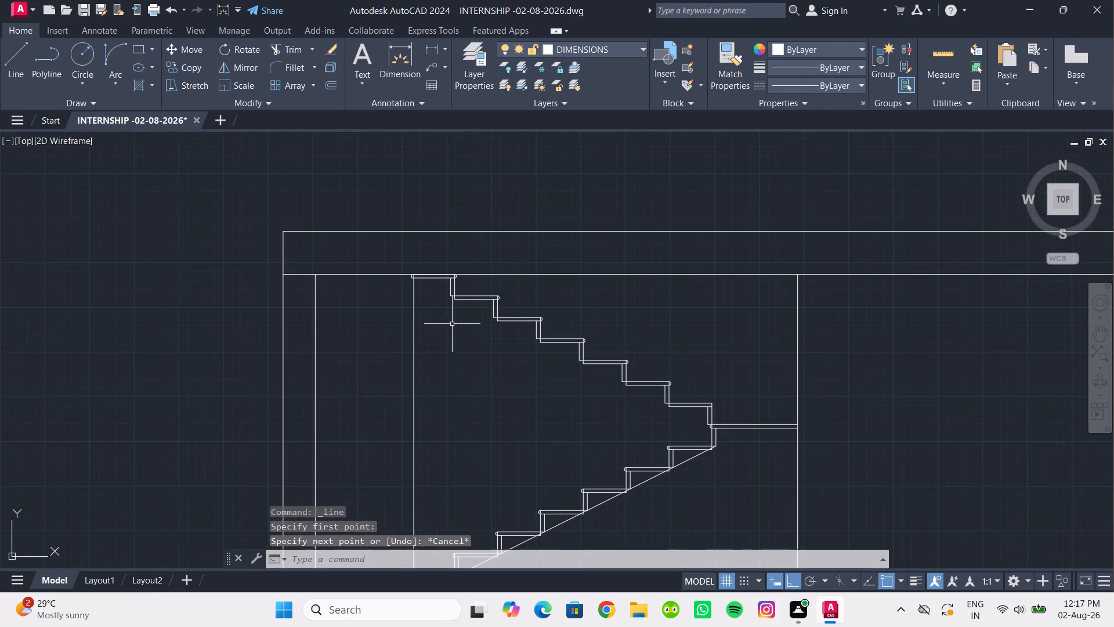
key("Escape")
Delete the long vertical line dropping from the starting end of the staircase's topmost step to the ground line.
left_click_drag(462, 403, 436, 391)
key("Escape")
key("Escape")
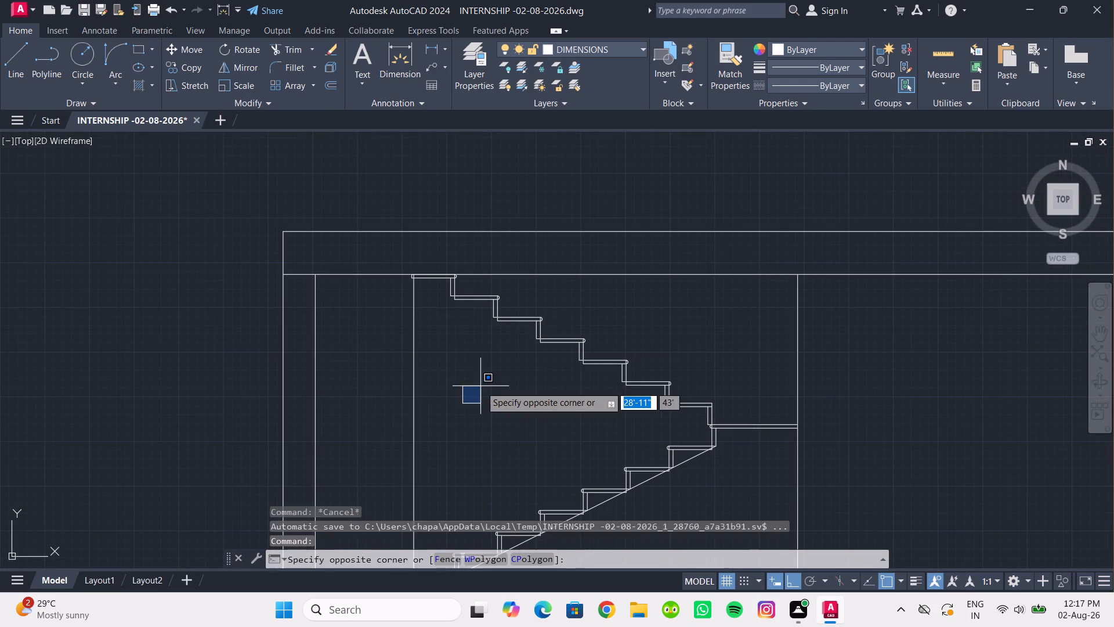
key("Escape")
left_click_drag(457, 402, 431, 391)
left_click(363, 358)
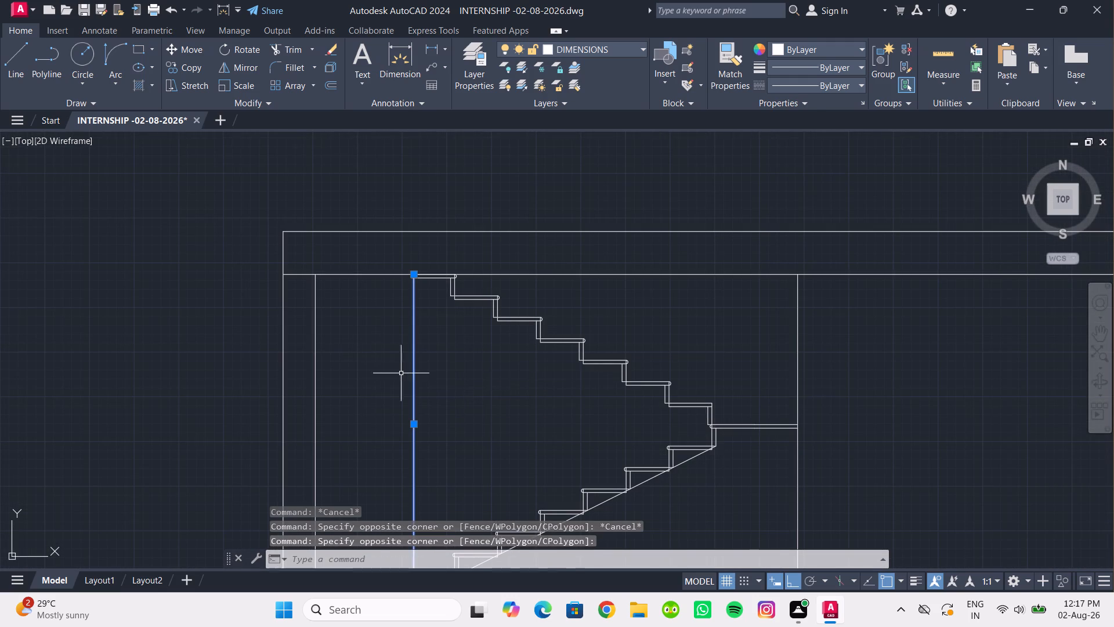
key("Delete")
Draw a sloping underside line for the upper stair flight, from the topmost tread's lower outer corner to the foot of the riser at the landing.
middle_click_drag(693, 394, 659, 290)
scroll(650, 326, "down", 1)
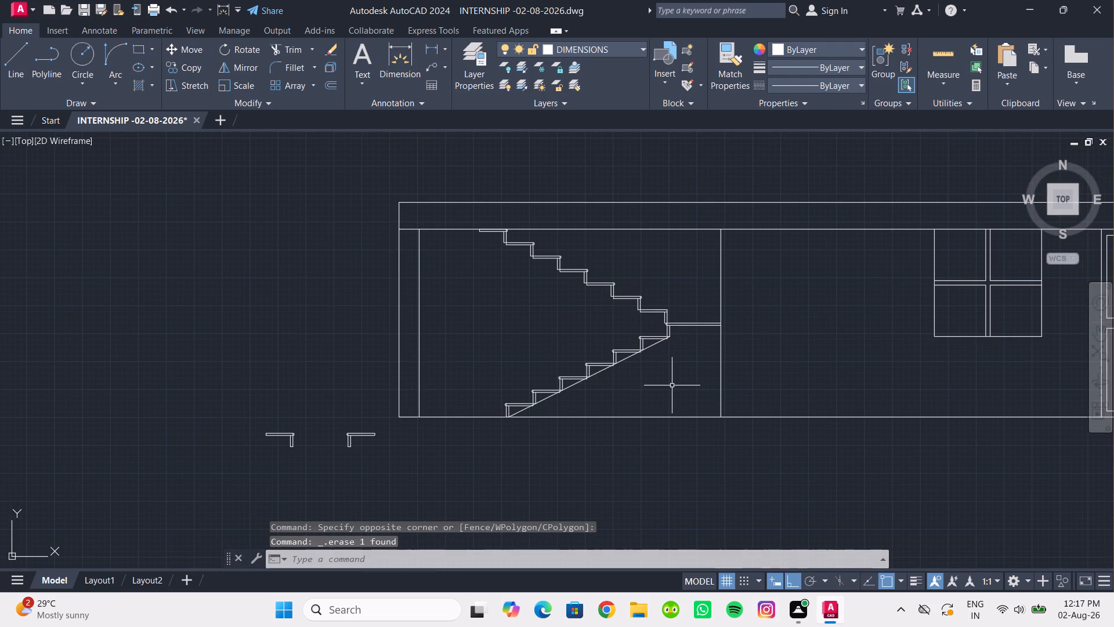
scroll(672, 385, "down", 1)
middle_click_drag(672, 385, 654, 439)
scroll(654, 435, "up", 1)
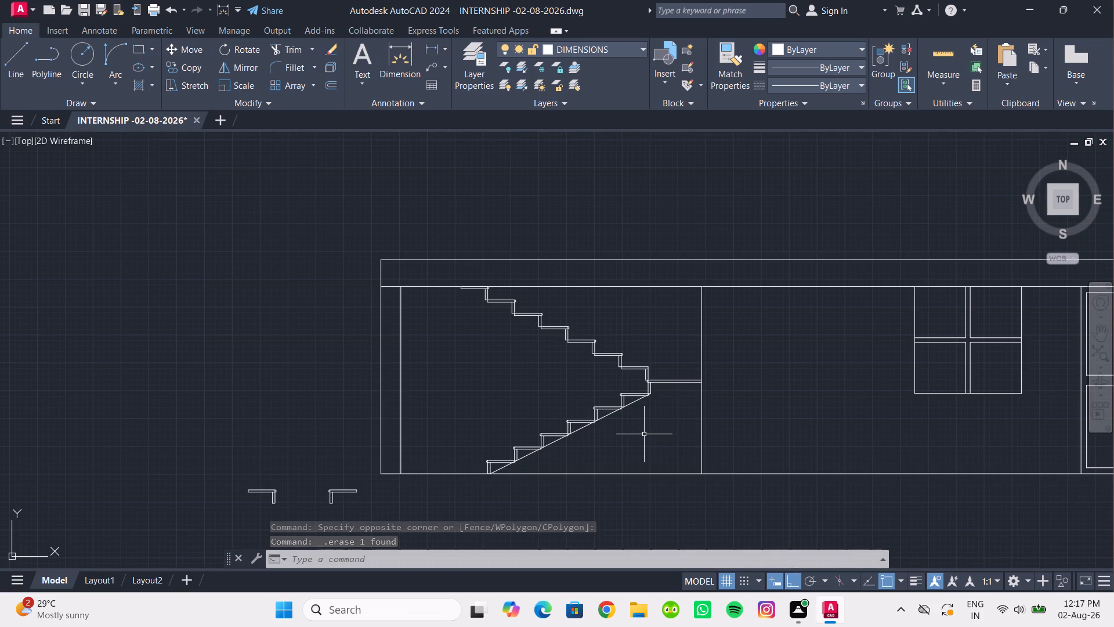
scroll(644, 434, "up", 1)
scroll(646, 400, "down", 2)
middle_click_drag(645, 403, 639, 401)
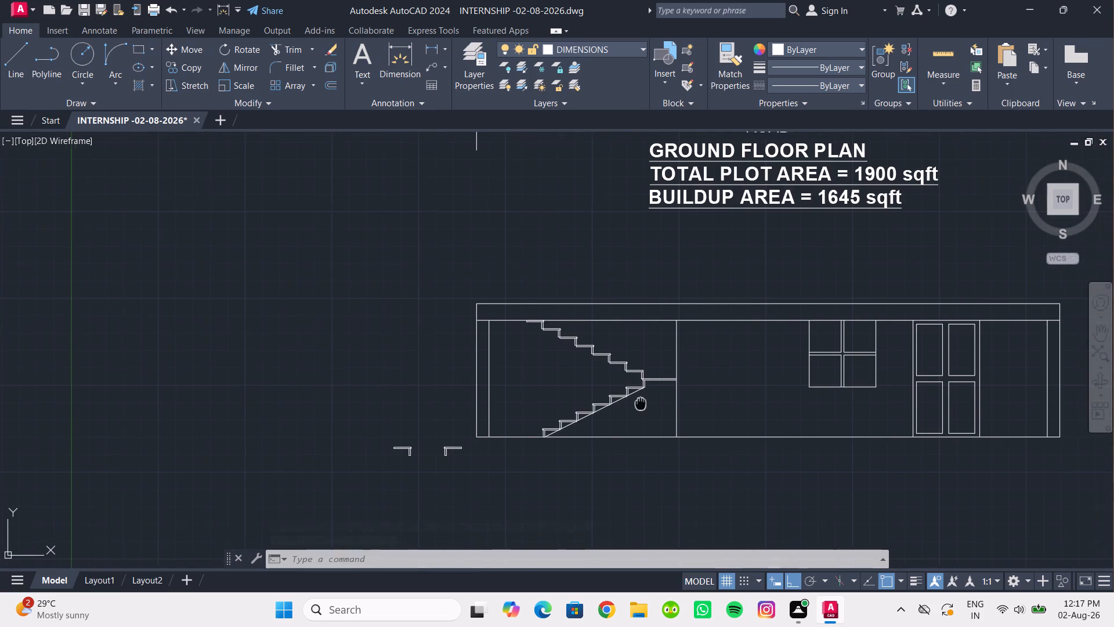
middle_click_drag(639, 401, 635, 399)
scroll(635, 399, "up", 1)
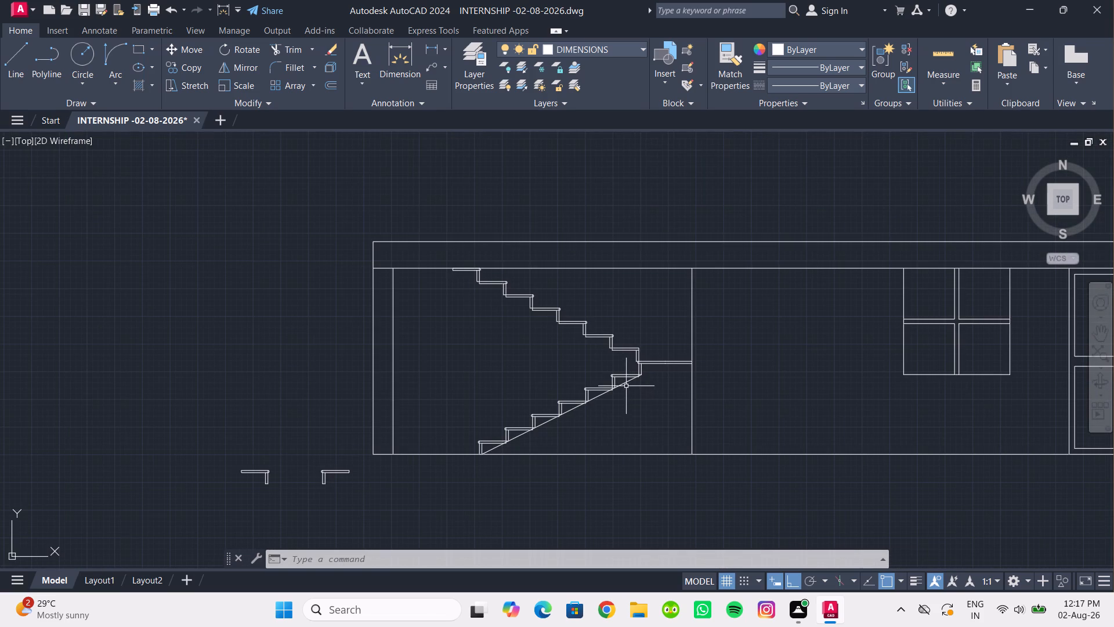
middle_click_drag(506, 365, 431, 394)
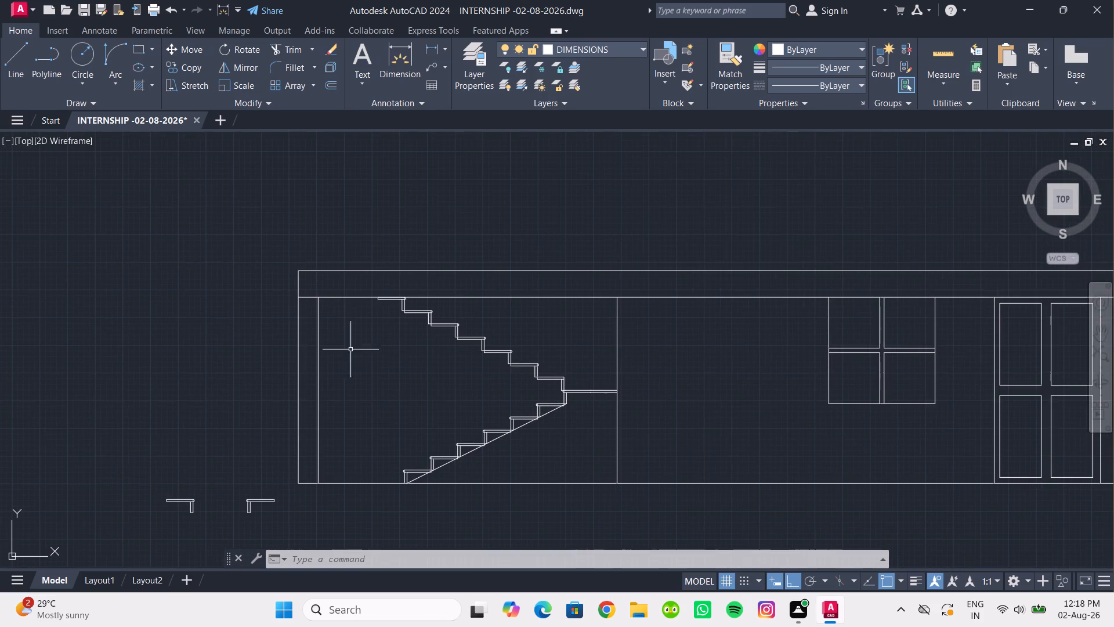
middle_click_drag(312, 315, 301, 353)
left_click(9, 59)
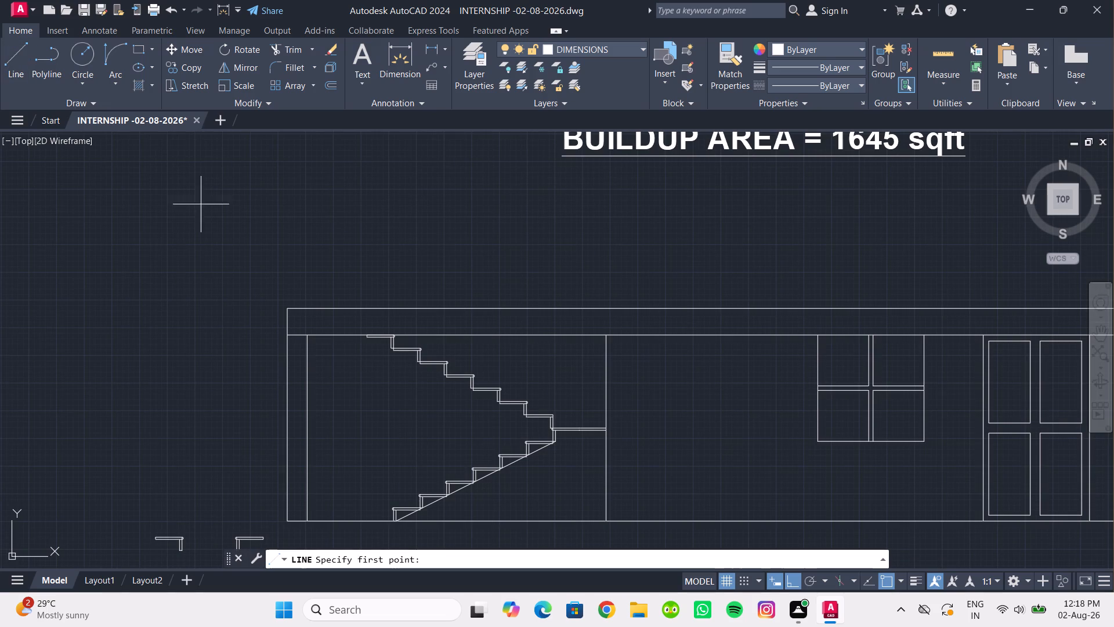
scroll(382, 385, "up", 3)
left_click(310, 194)
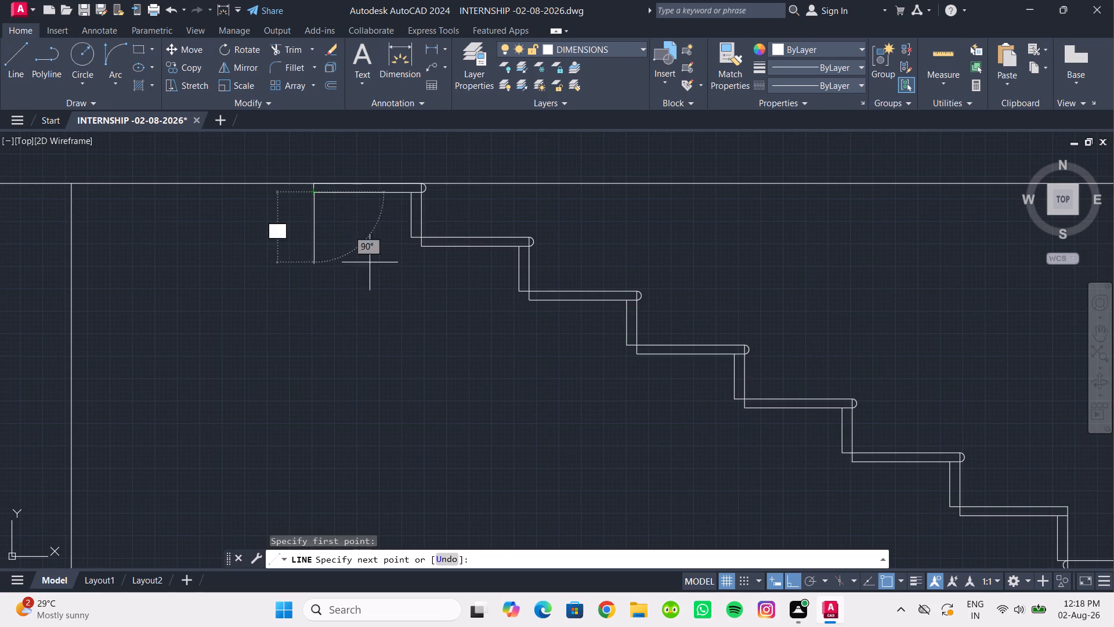
middle_click_drag(436, 346, 272, 226)
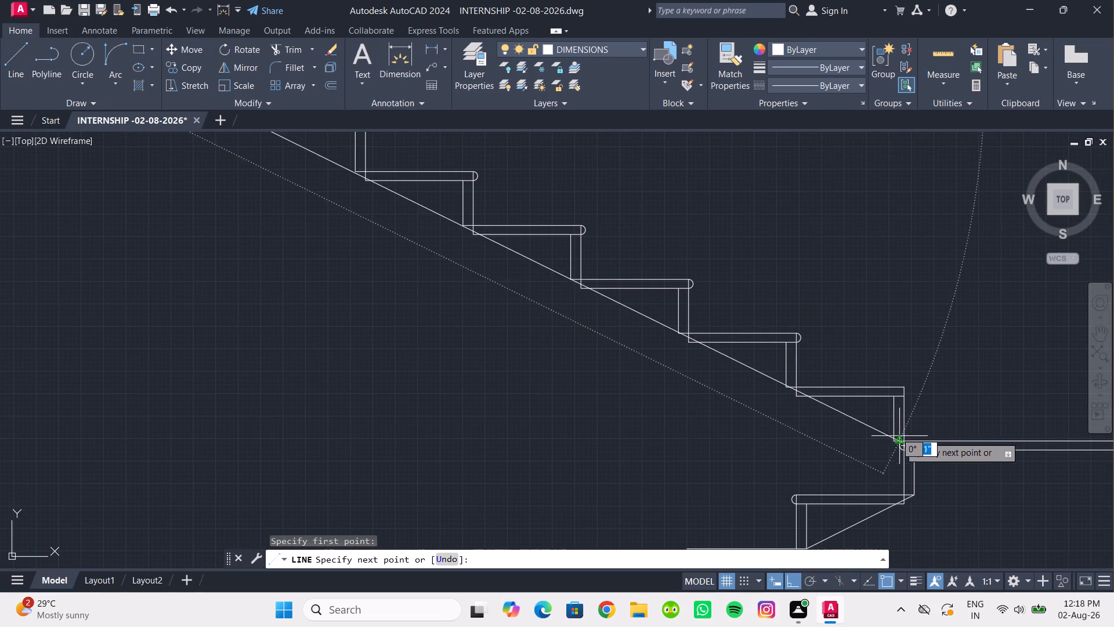
left_click(892, 441)
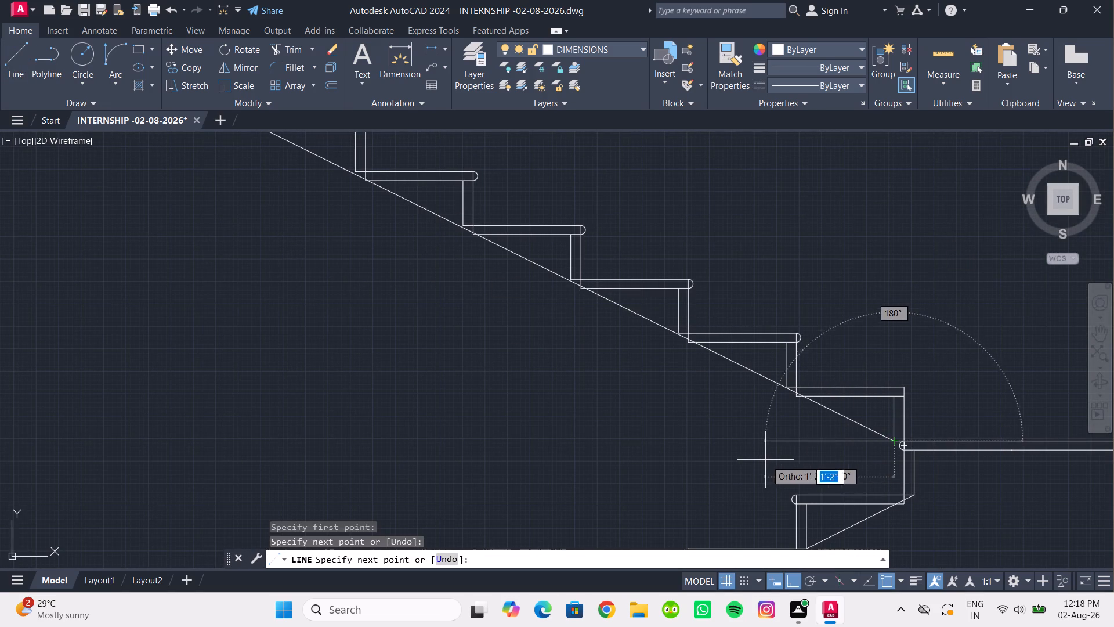
key("Escape")
Draw a horizontal line beneath the landing, from the upper end of the lower flight's underside line to the wall line.
scroll(734, 448, "down", 2)
middle_click_drag(730, 446, 657, 393)
scroll(646, 387, "down", 1)
middle_click_drag(646, 387, 616, 381)
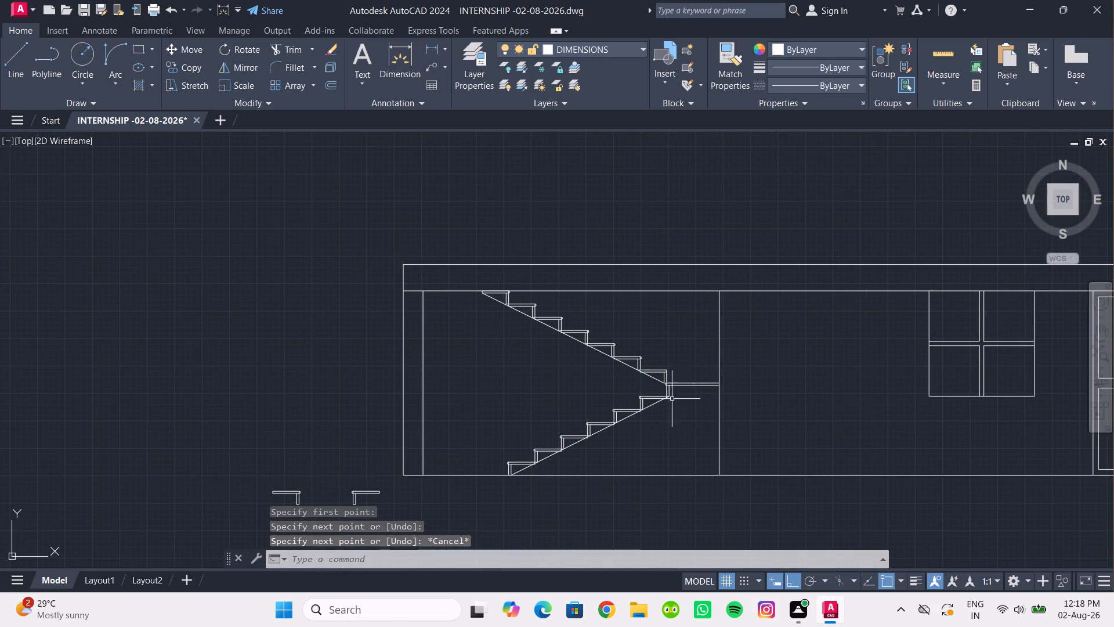
scroll(681, 401, "up", 4)
middle_click_drag(681, 401, 664, 430)
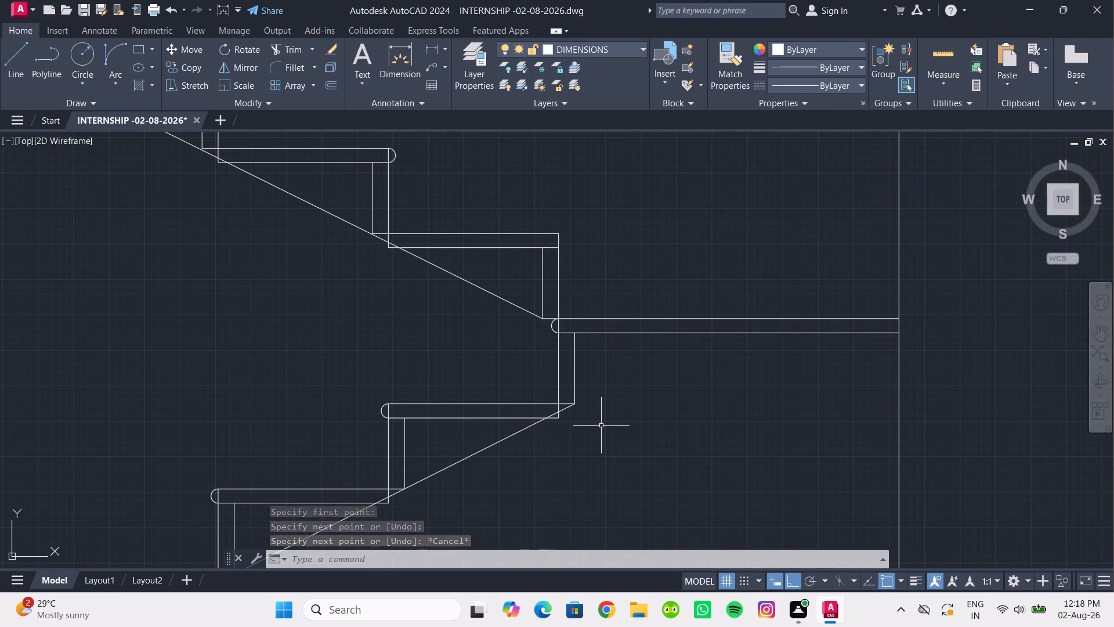
left_click(566, 409)
key("Escape")
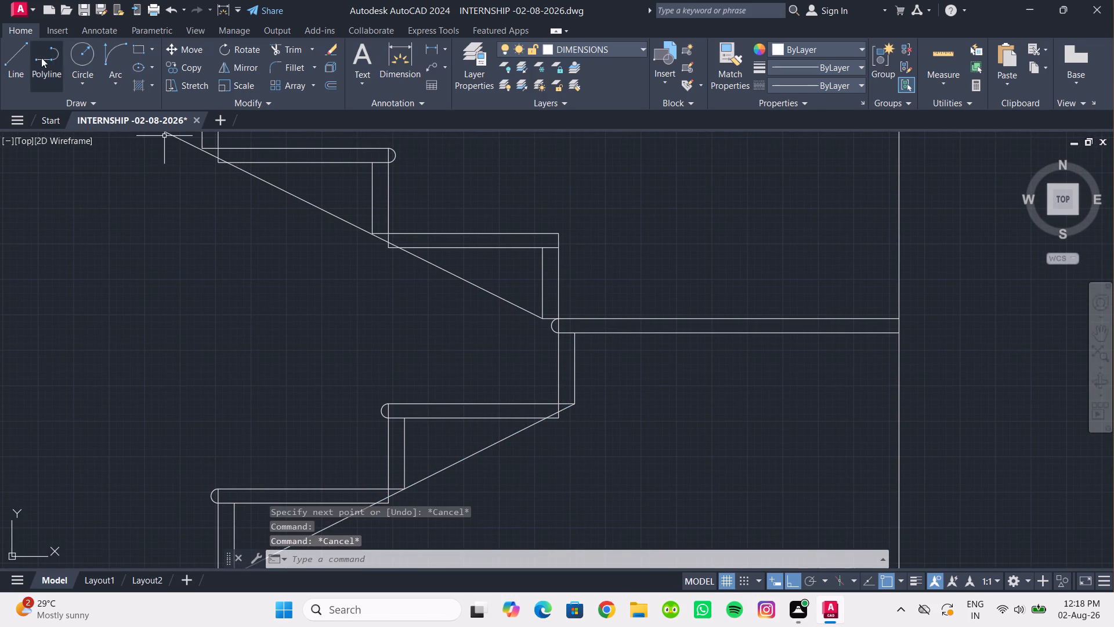
left_click(21, 59)
scroll(644, 427, "up", 2)
left_click(473, 378)
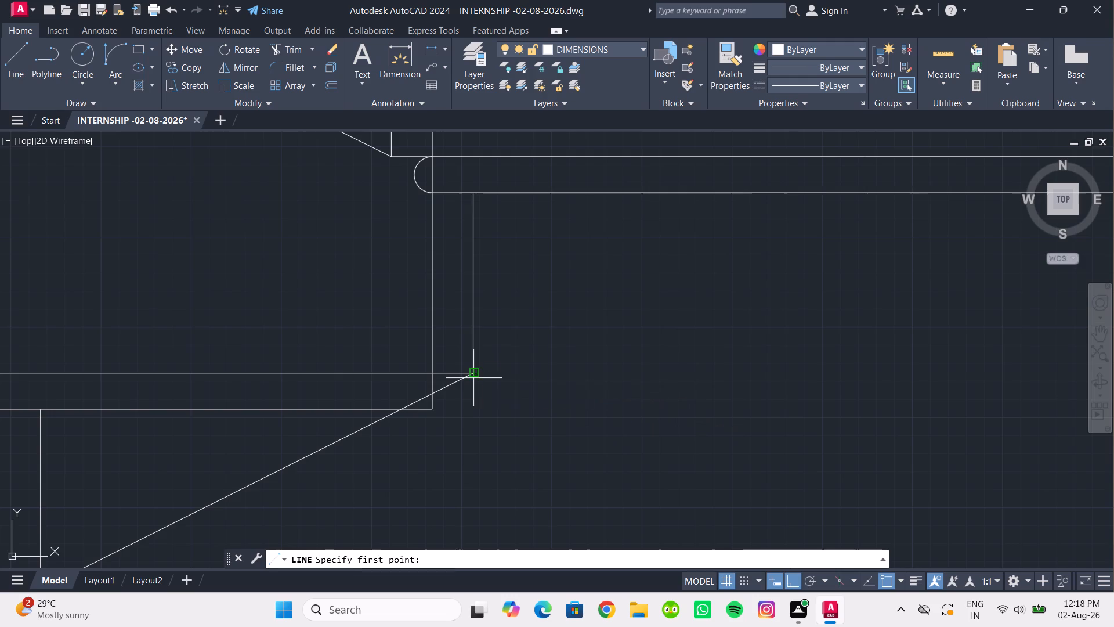
scroll(763, 353, "down", 2)
middle_click_drag(525, 368, 517, 370)
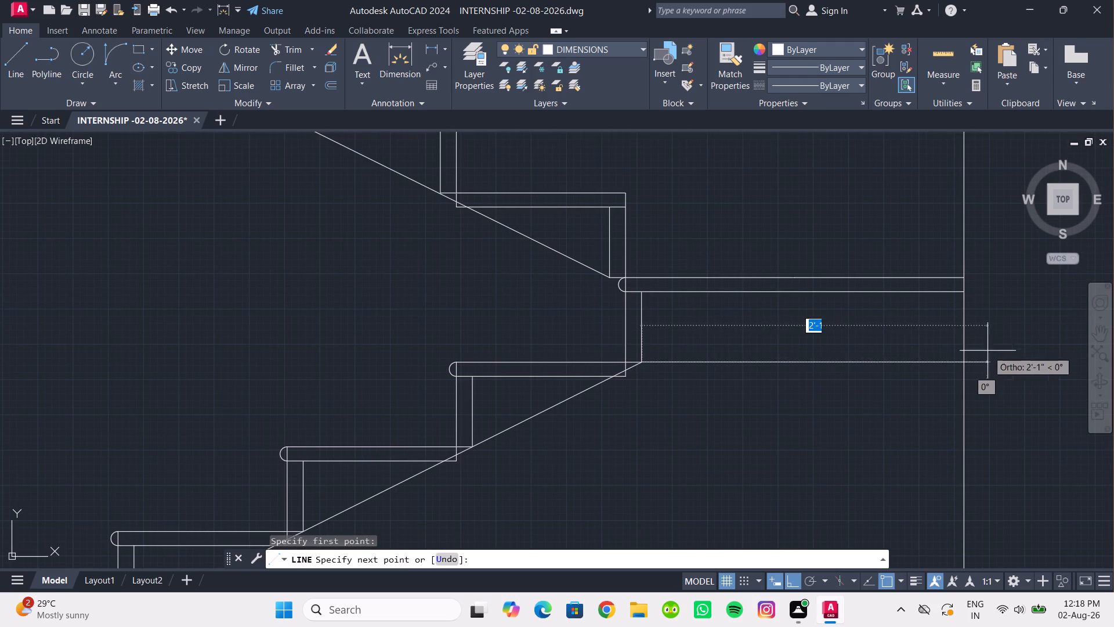
left_click(967, 358)
key("Escape")
Move the elevation's topmost horizontal roof line straight down by 6".
scroll(955, 361, "down", 5)
middle_click_drag(942, 388, 891, 388)
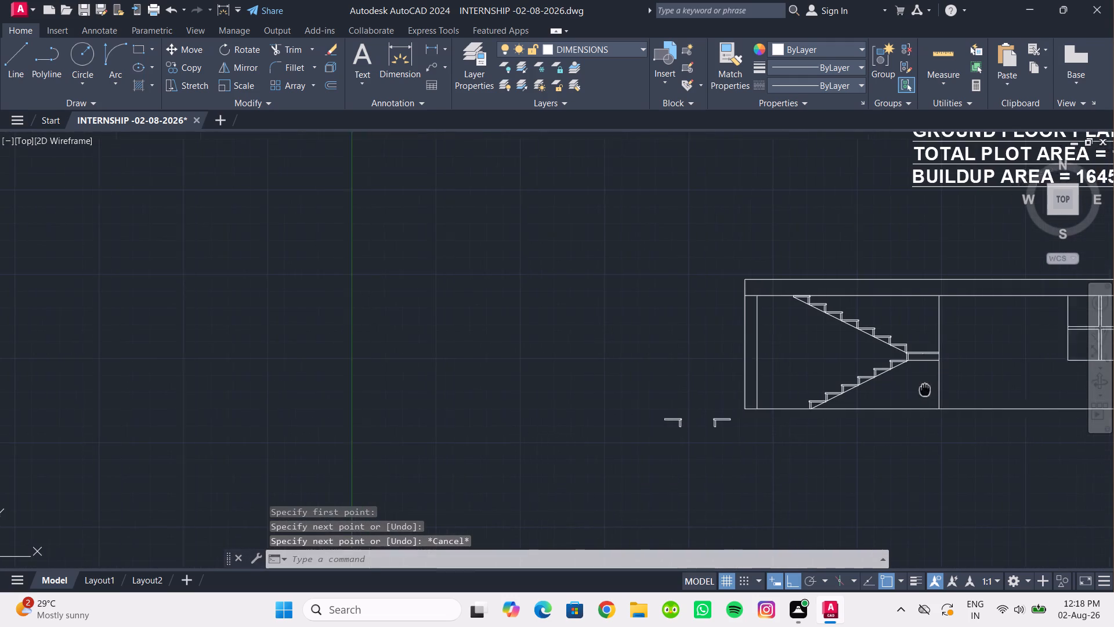
middle_click_drag(891, 388, 820, 397)
scroll(792, 391, "up", 1)
middle_click_drag(792, 391, 630, 416)
scroll(475, 420, "down", 1)
middle_click_drag(475, 420, 469, 419)
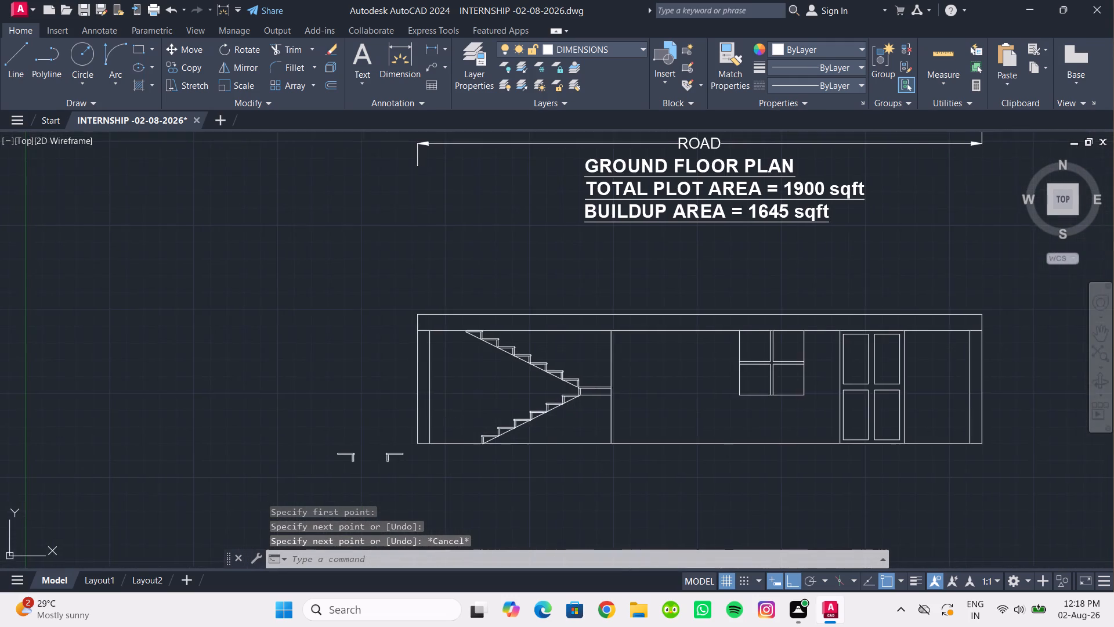
middle_click_drag(469, 419, 399, 417)
scroll(617, 487, "down", 1)
middle_click_drag(609, 482, 573, 464)
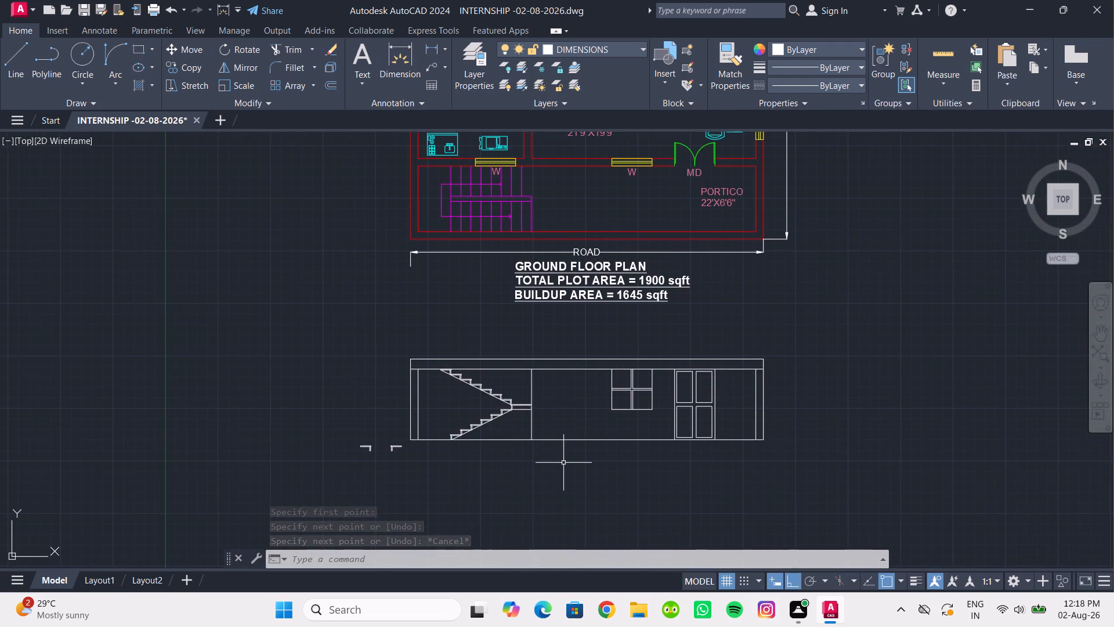
scroll(563, 463, "up", 1)
middle_click_drag(563, 463, 546, 503)
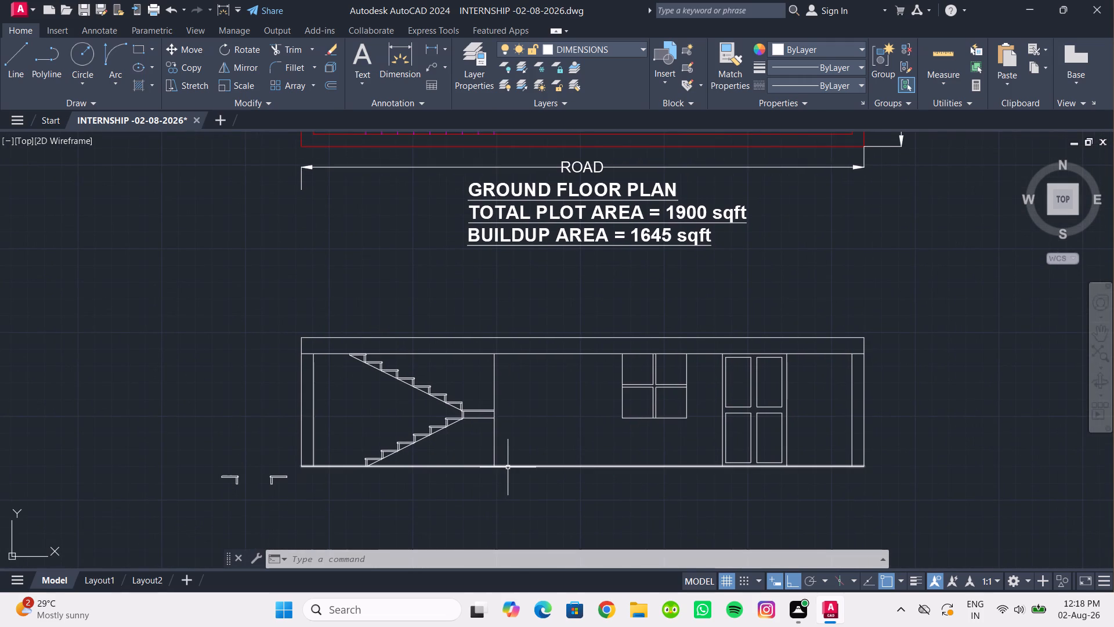
middle_click_drag(542, 445, 546, 407)
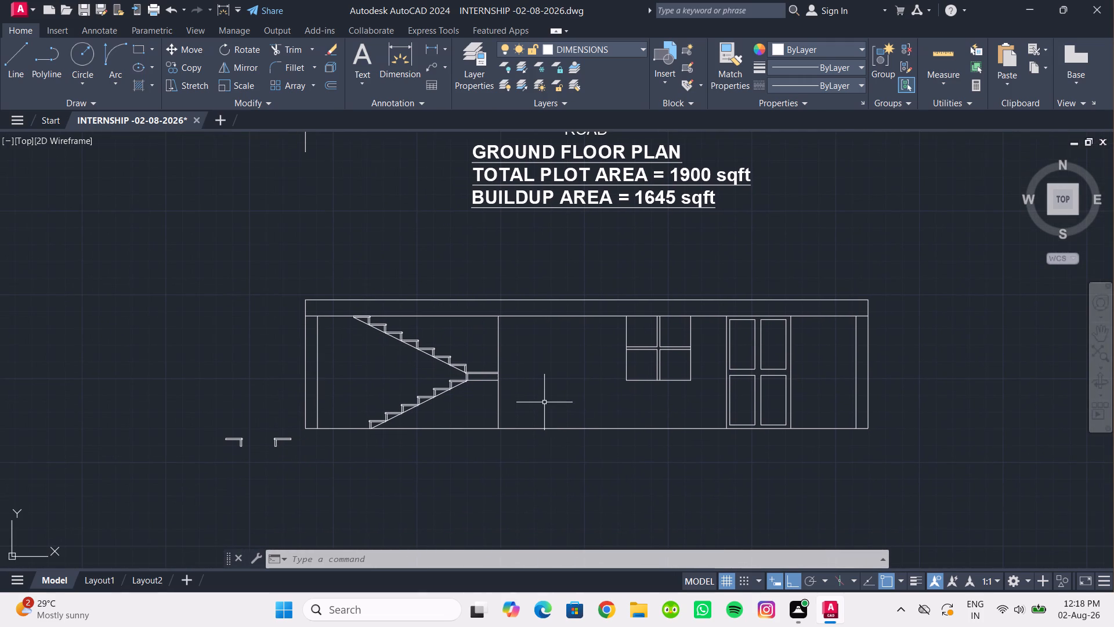
left_click(547, 298)
scroll(575, 318, "up", 1)
left_click(590, 289)
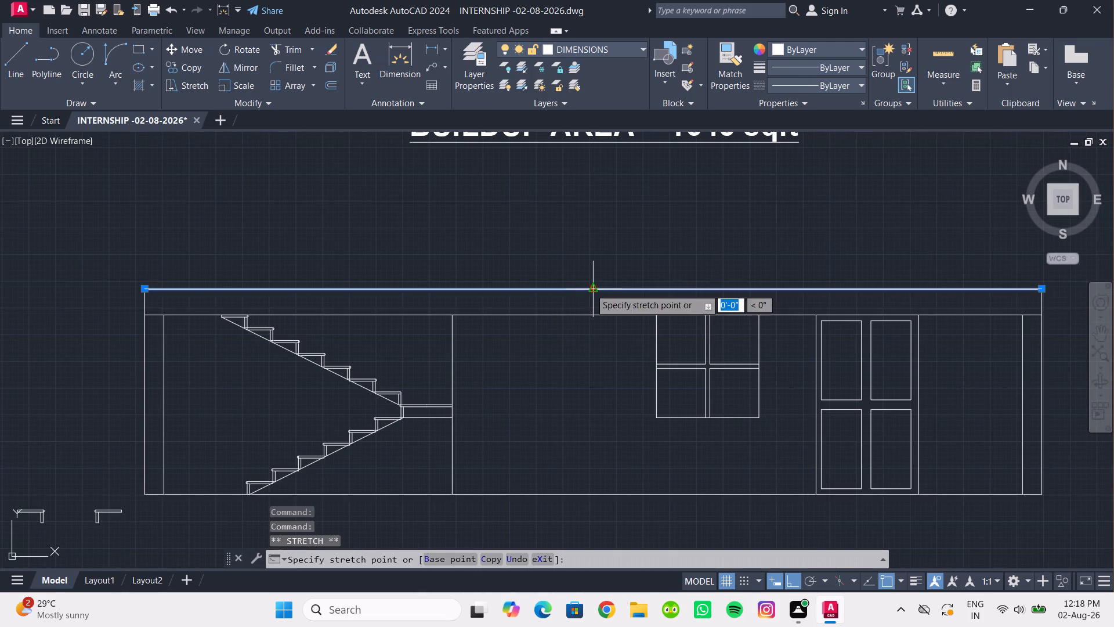
key("6")
key("shift+quotedbl")
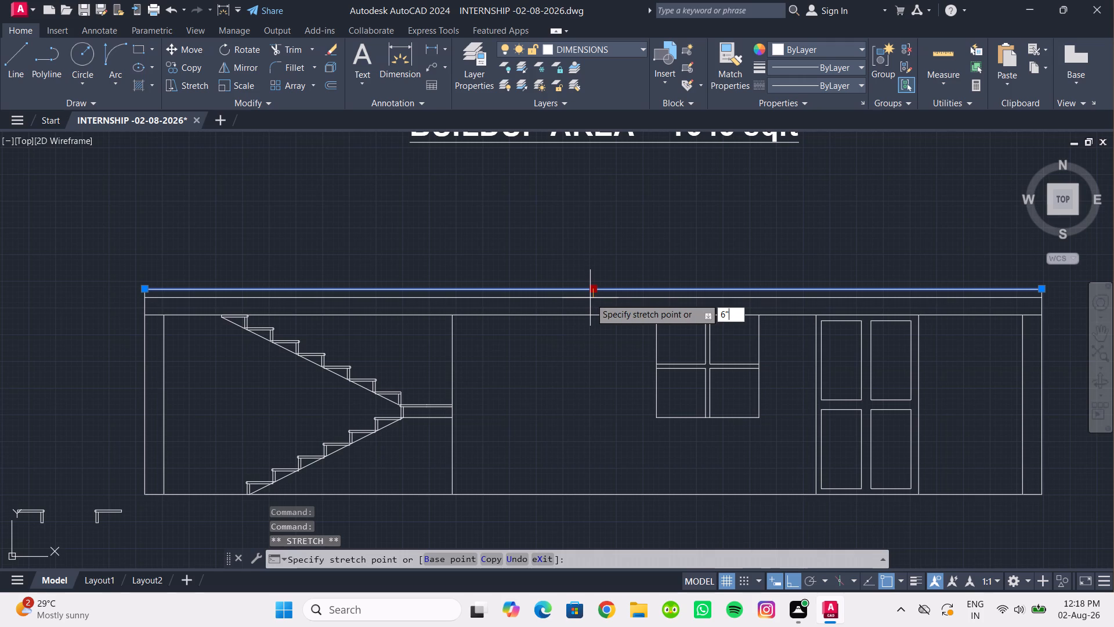
key("Return")
scroll(585, 276, "down", 1)
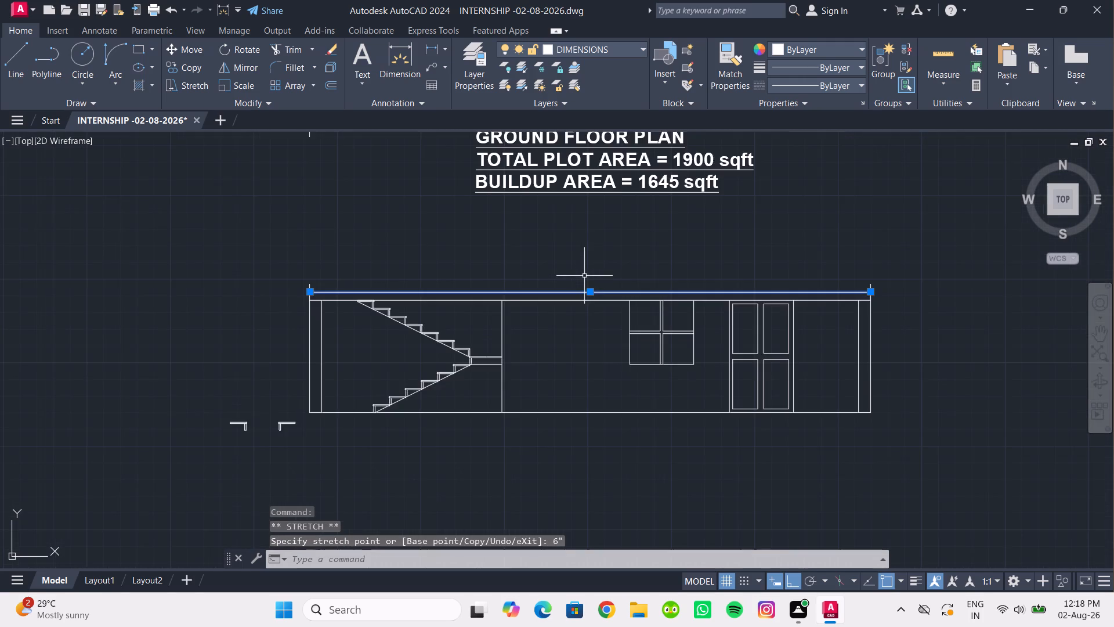
middle_click_drag(602, 285, 609, 307)
key("Escape")
Trim the short vertical wall line stubs projecting above the lowered roof line at both ends of the elevation.
scroll(401, 286, "up", 1)
middle_click_drag(401, 286, 431, 331)
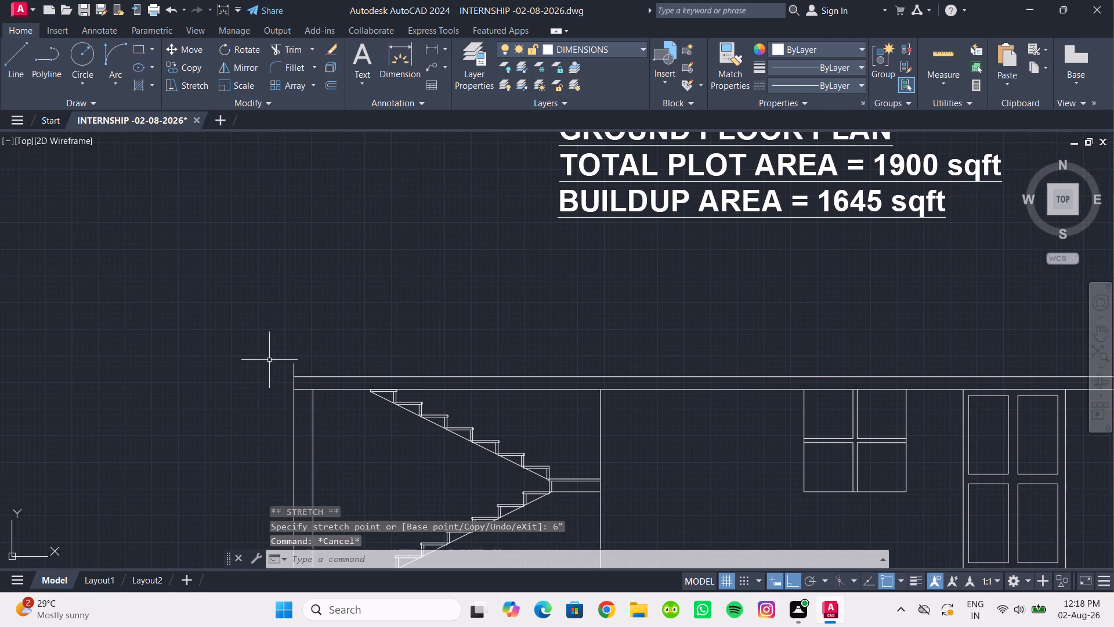
type("TR")
key("Return")
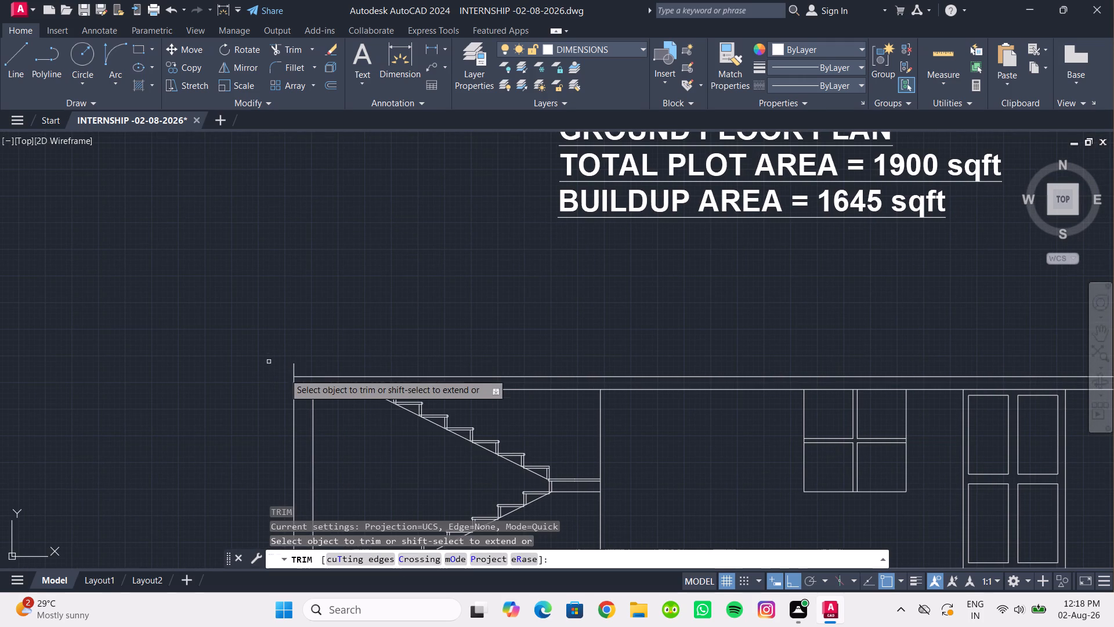
left_click(292, 366)
scroll(350, 348, "down", 1)
middle_click_drag(350, 348, 220, 352)
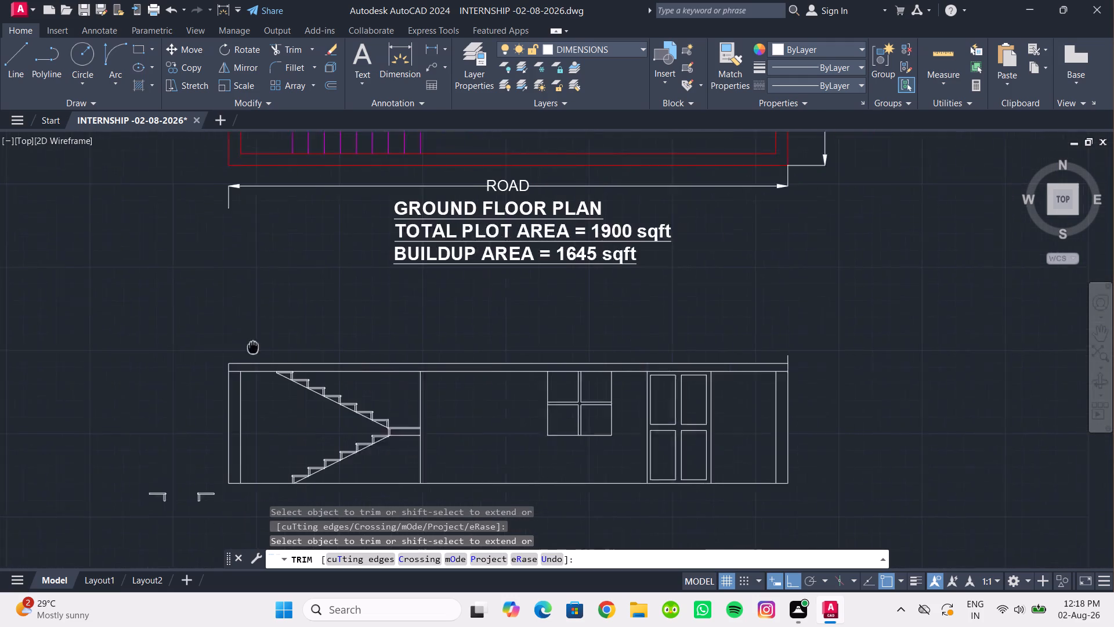
middle_click_drag(220, 352, 215, 353)
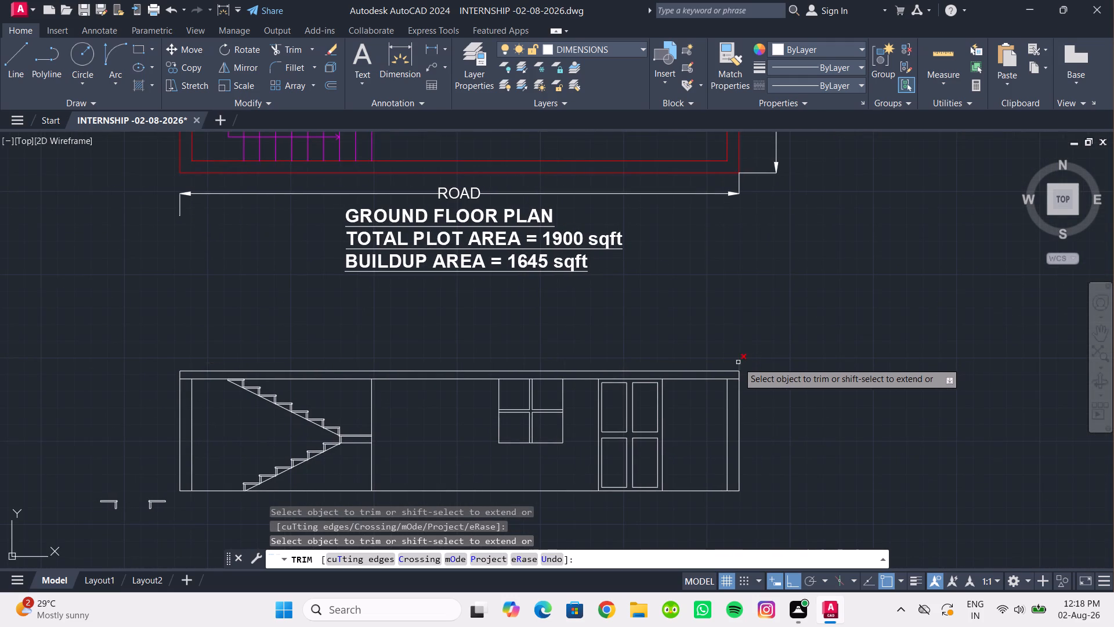
left_click(738, 362)
Examine the road-side part of the first floor plan, the ground floor plan and the front elevation, and end the Trim command.
scroll(771, 325, "down", 2)
middle_click_drag(771, 325, 732, 429)
middle_click_drag(857, 349, 733, 494)
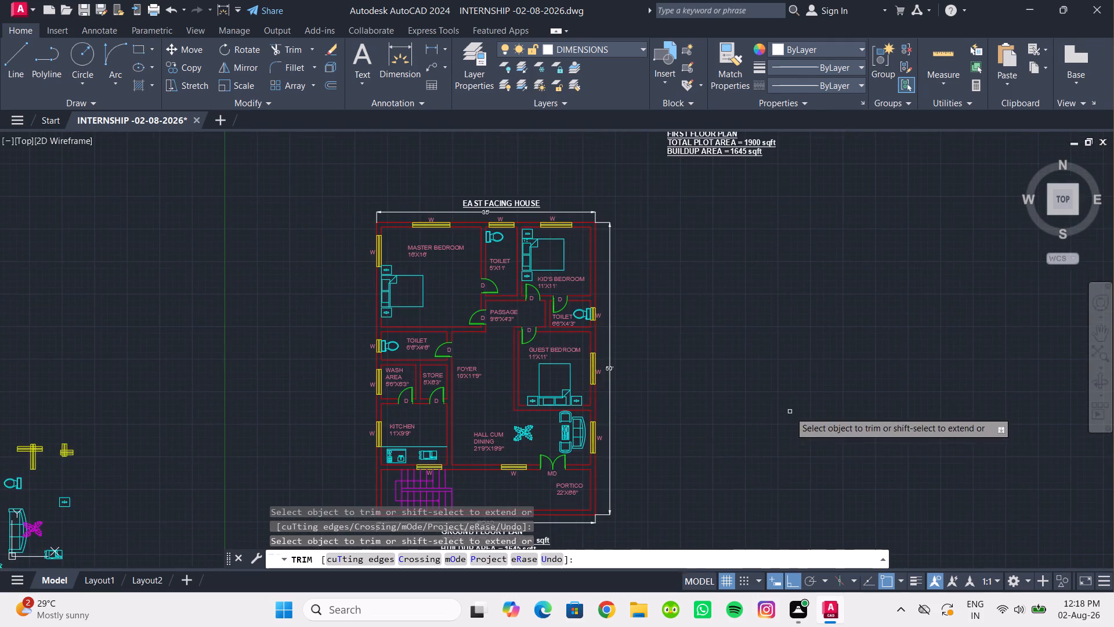
scroll(790, 412, "down", 1)
middle_click_drag(790, 412, 754, 532)
scroll(797, 415, "up", 1)
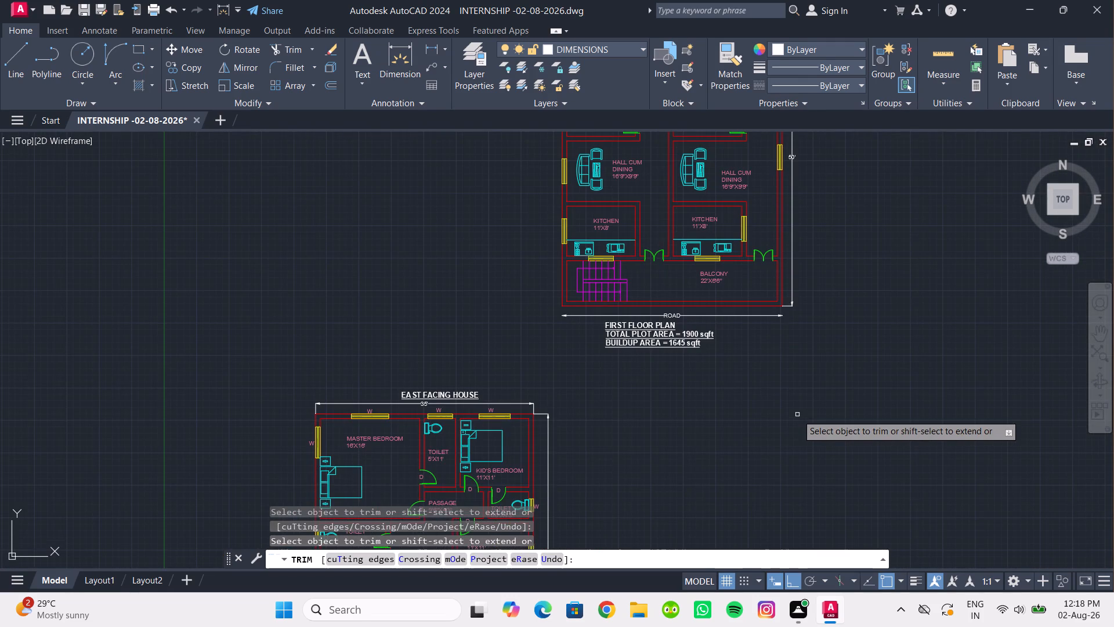
scroll(772, 347, "up", 1)
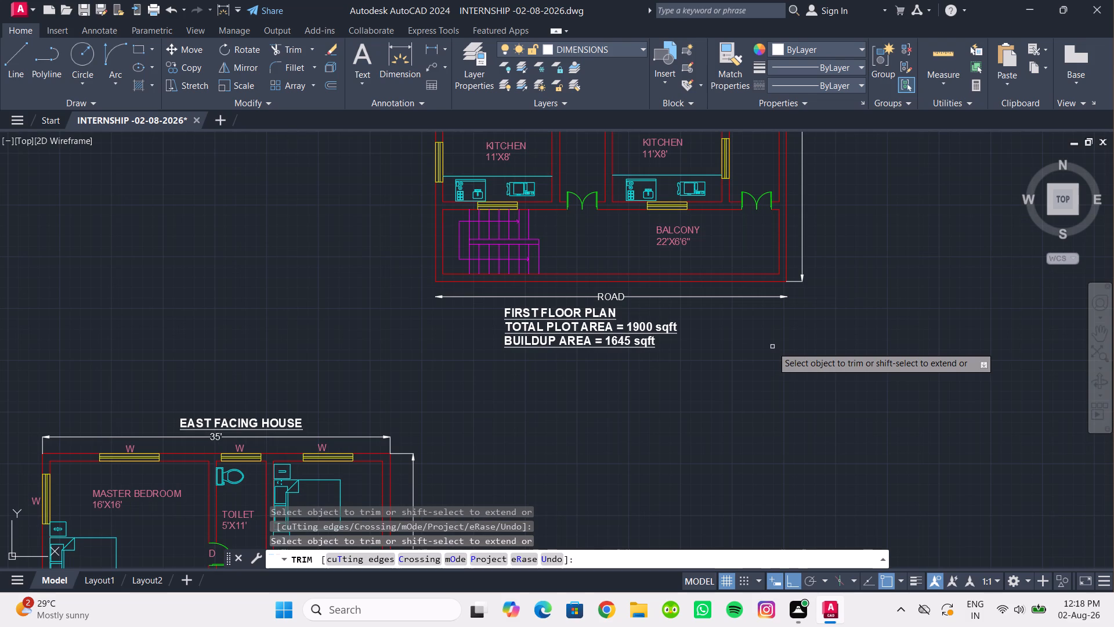
scroll(772, 347, "down", 2)
middle_click_drag(772, 347, 770, 333)
scroll(769, 359, "up", 1)
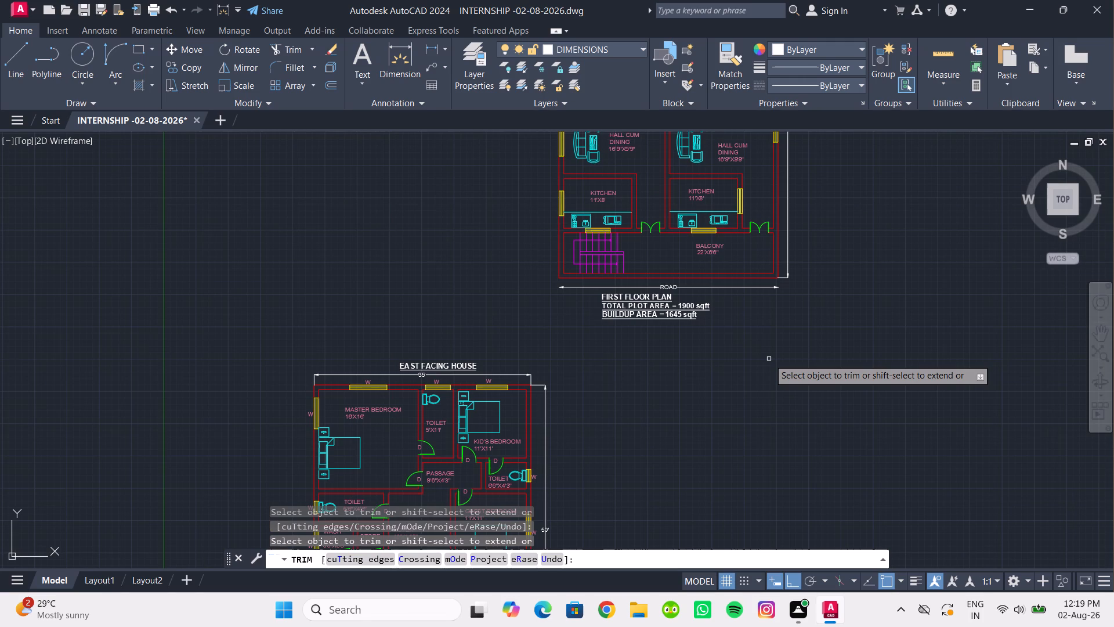
middle_click_drag(726, 440, 722, 293)
middle_click_drag(667, 431, 688, 265)
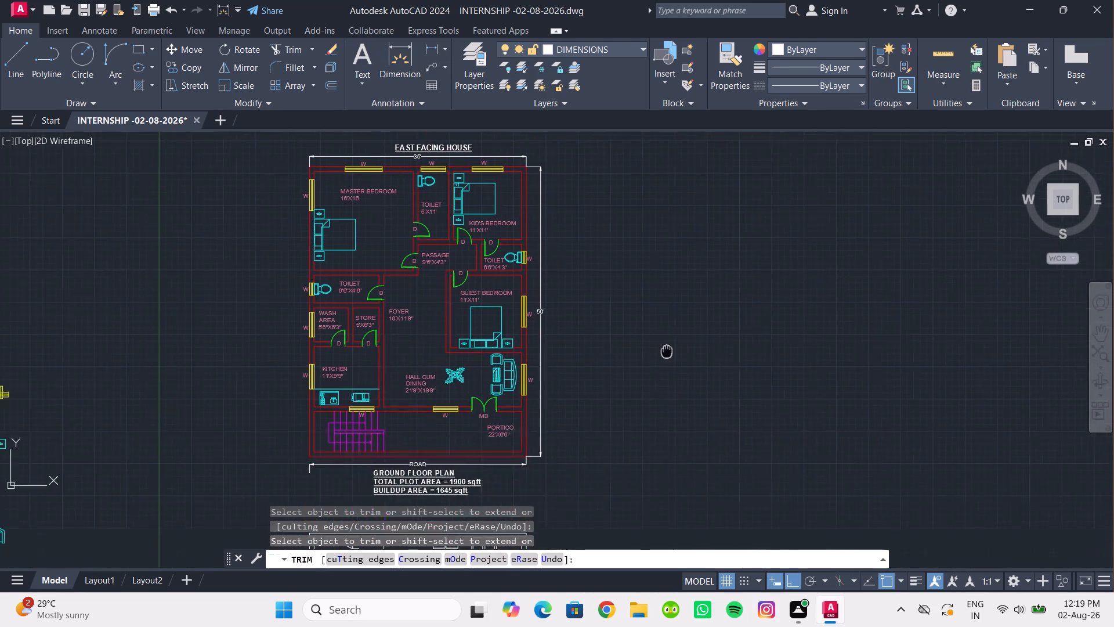
middle_click_drag(688, 265, 695, 253)
middle_click_drag(658, 390, 729, 326)
scroll(405, 418, "up", 1)
scroll(511, 434, "up", 1)
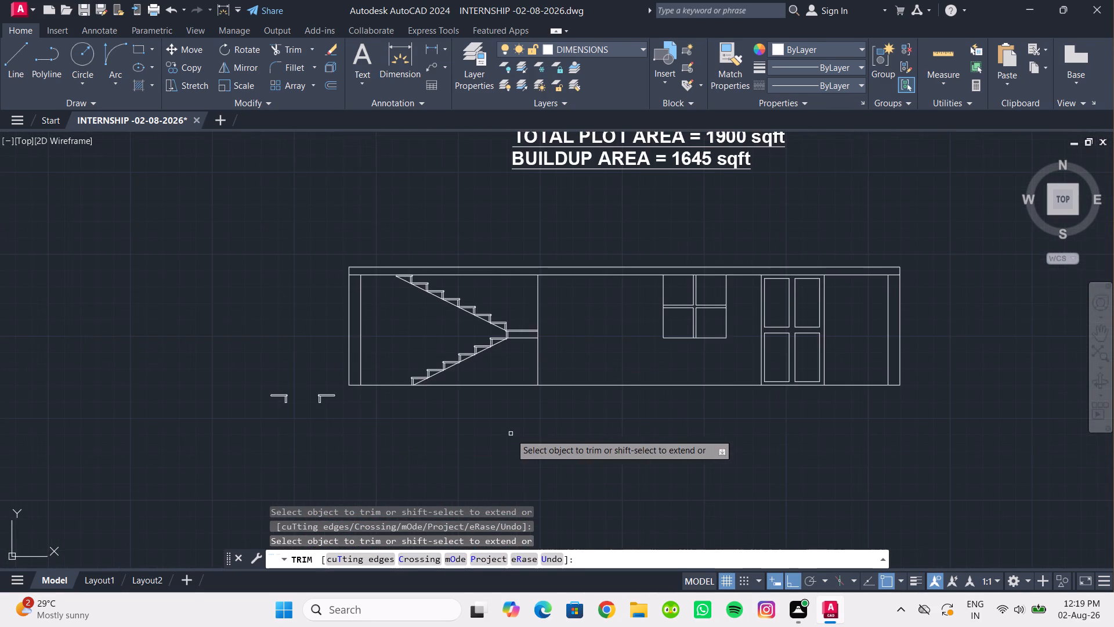
middle_click_drag(511, 434, 490, 425)
scroll(490, 425, "up", 1)
middle_click_drag(490, 425, 417, 492)
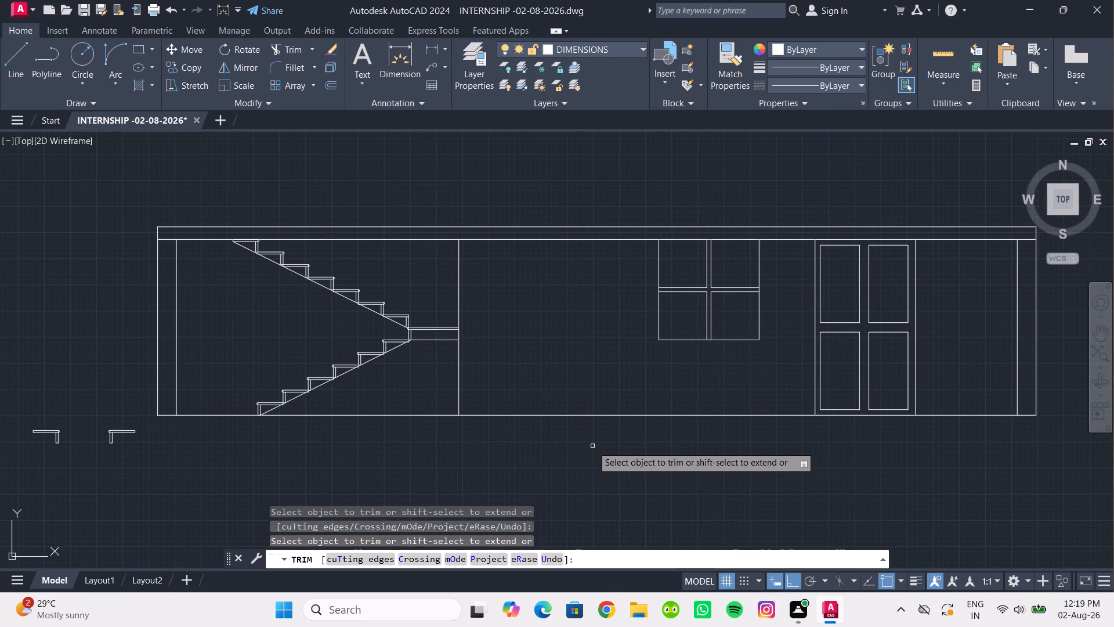
key("Escape")
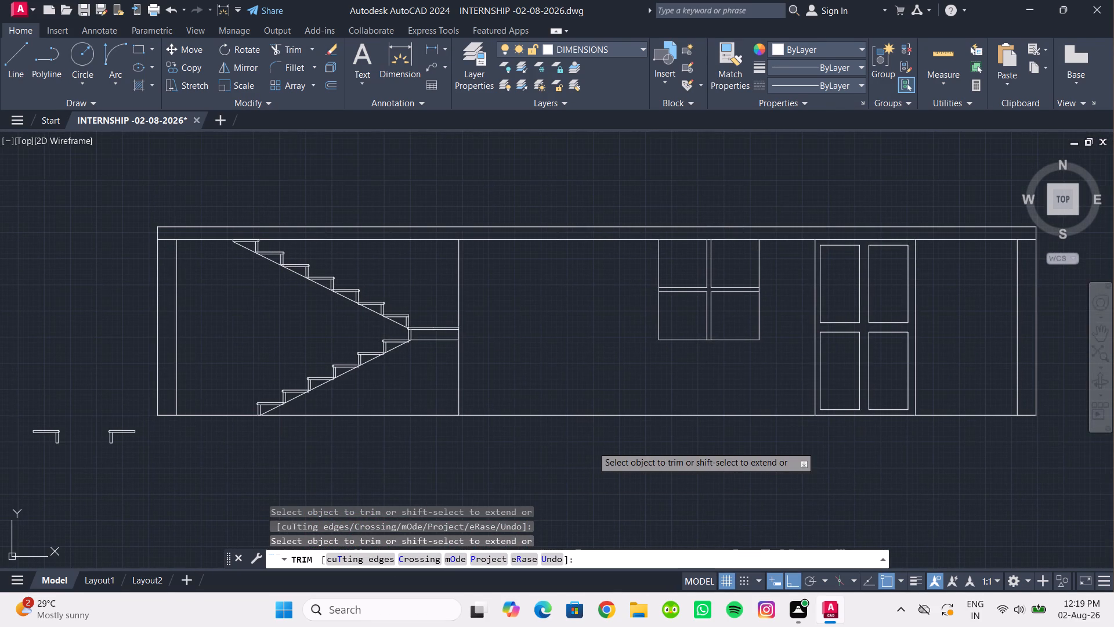
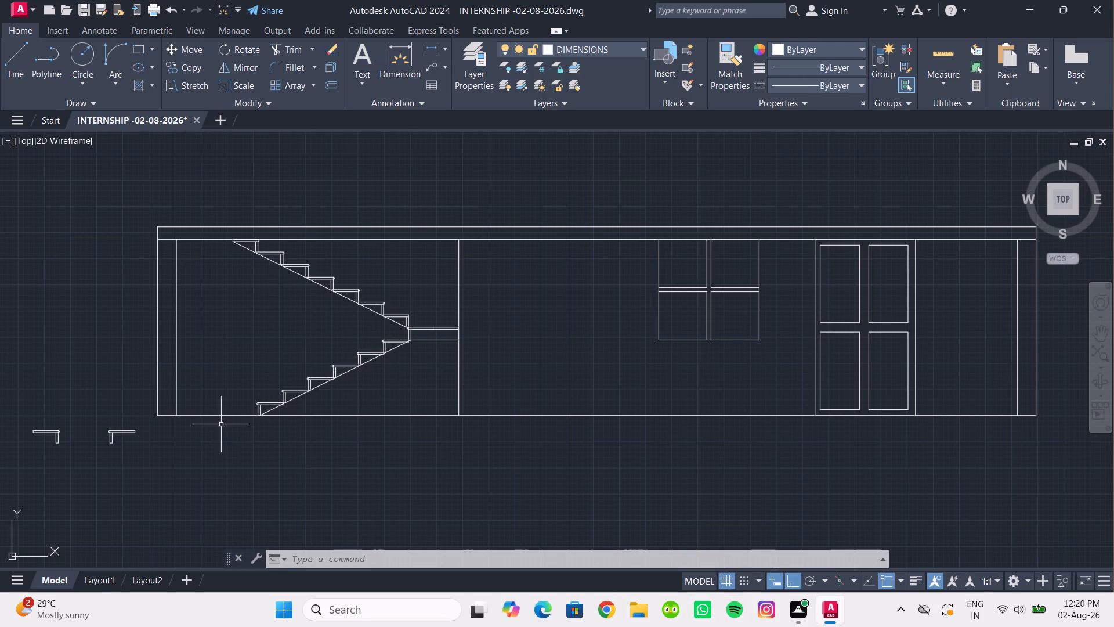
Offset the elevation's bottom ground line 4' upward to make a horizontal line across the full width.
left_click(325, 84)
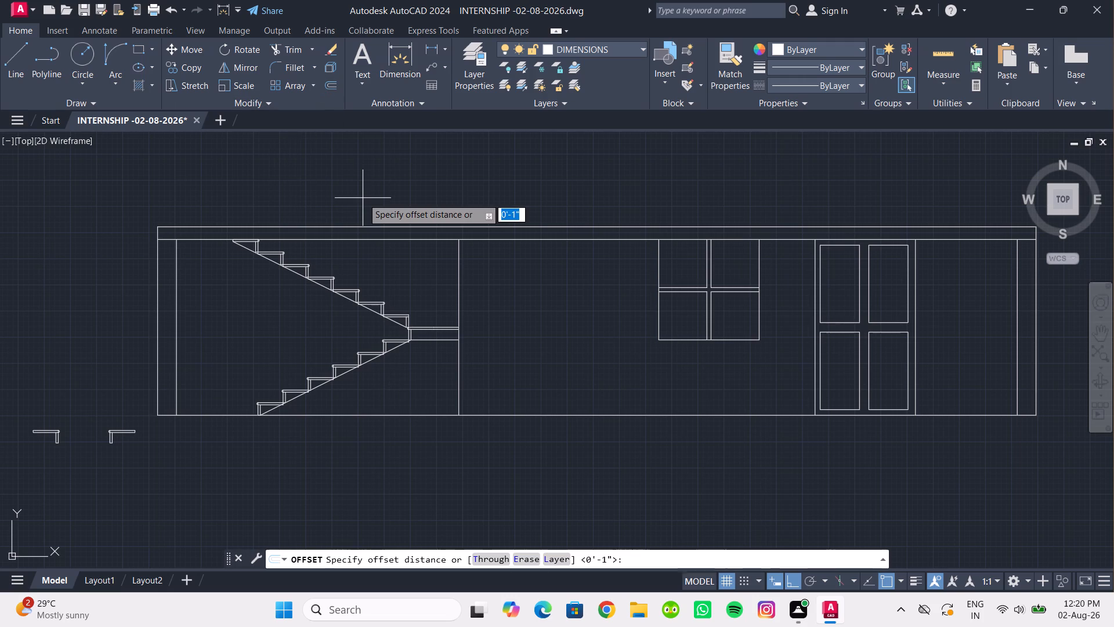
type("4'")
key("Return")
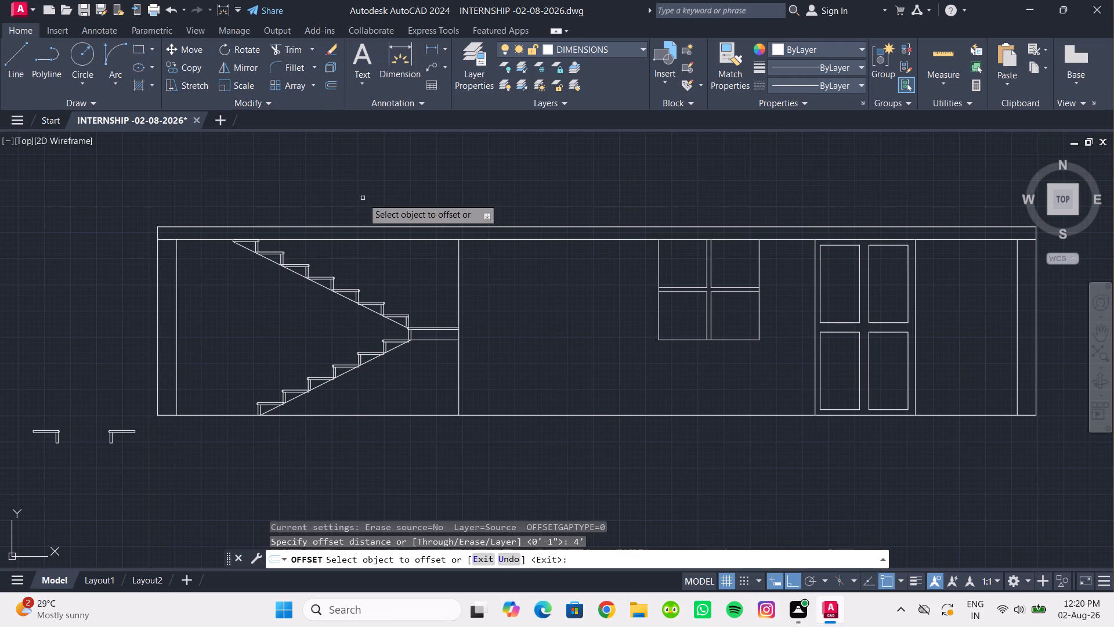
left_click(605, 416)
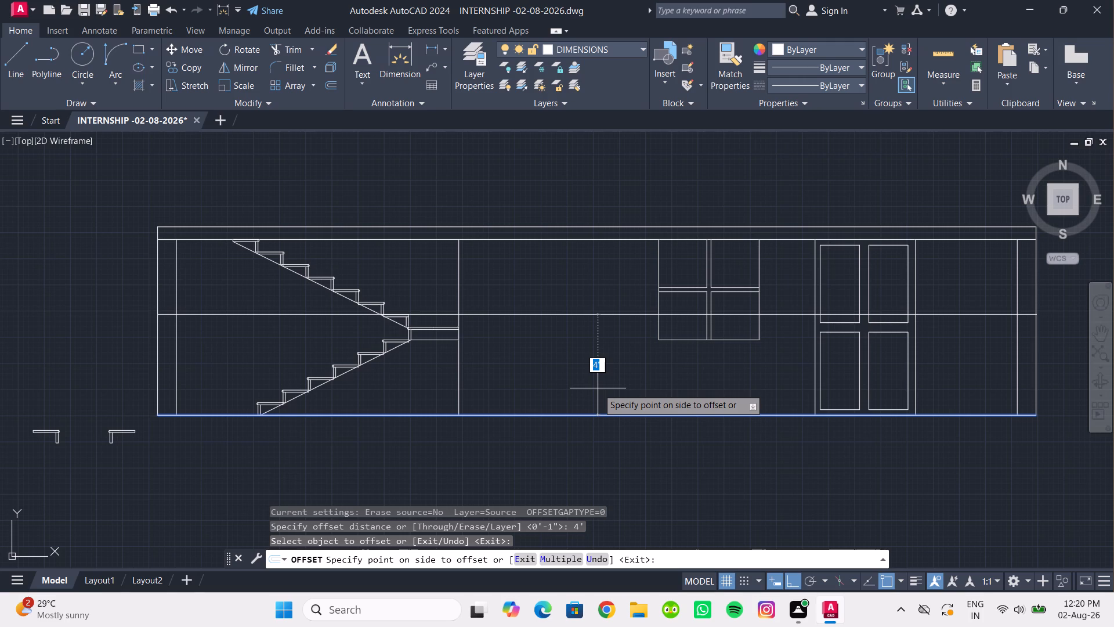
left_click(598, 388)
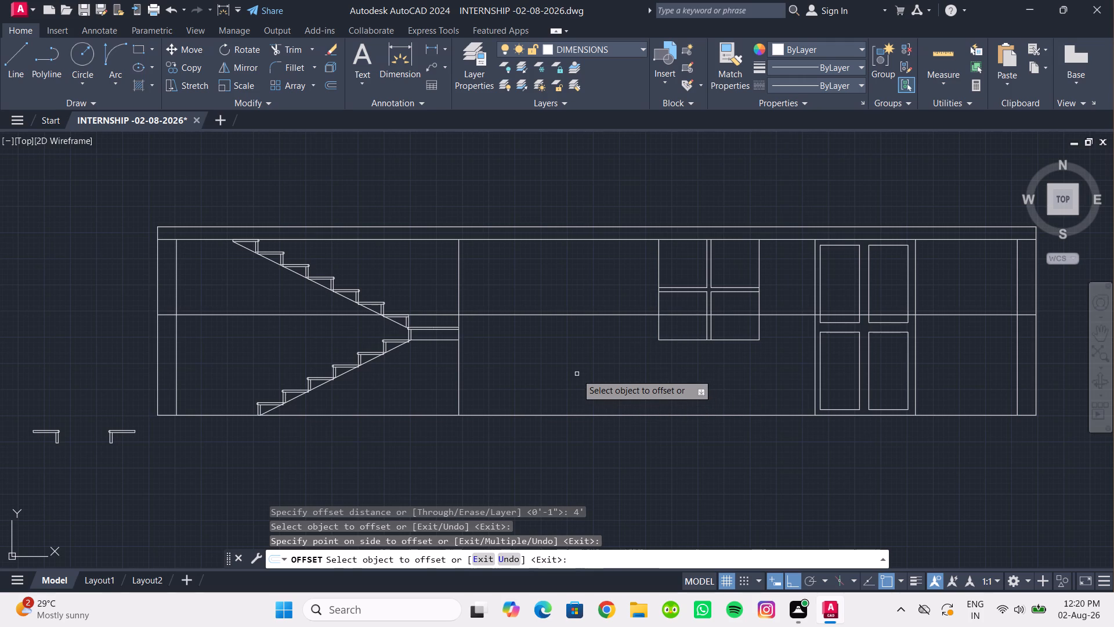
Examine the elevation around the offset line, between the staircase, window and door.
middle_click_drag(577, 374, 607, 389)
scroll(605, 392, "up", 1)
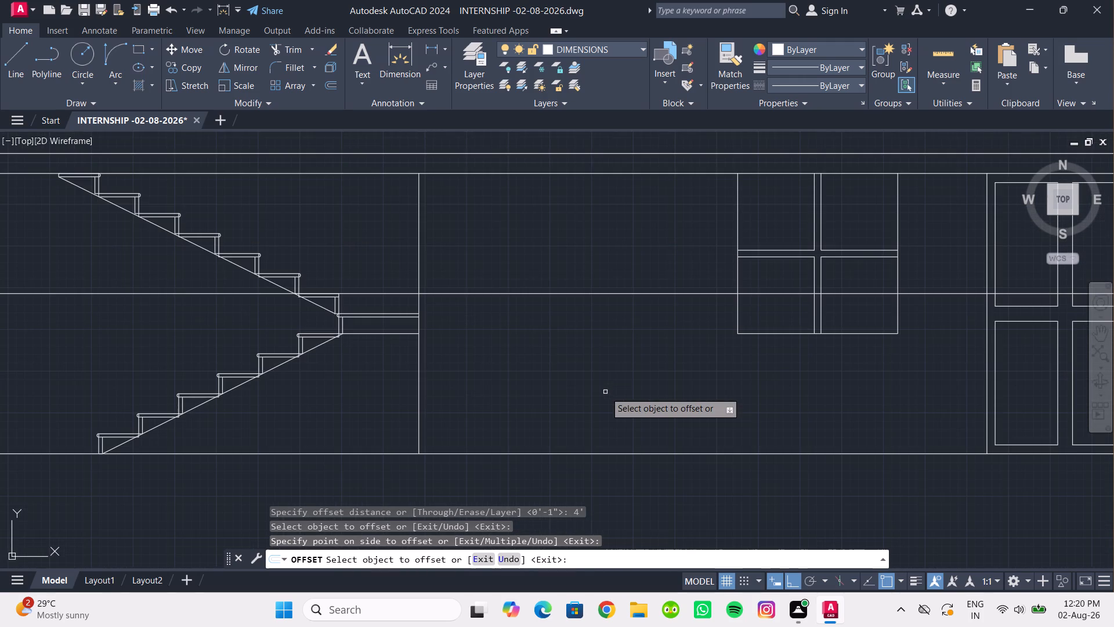
scroll(605, 392, "down", 1)
middle_click_drag(605, 392, 625, 403)
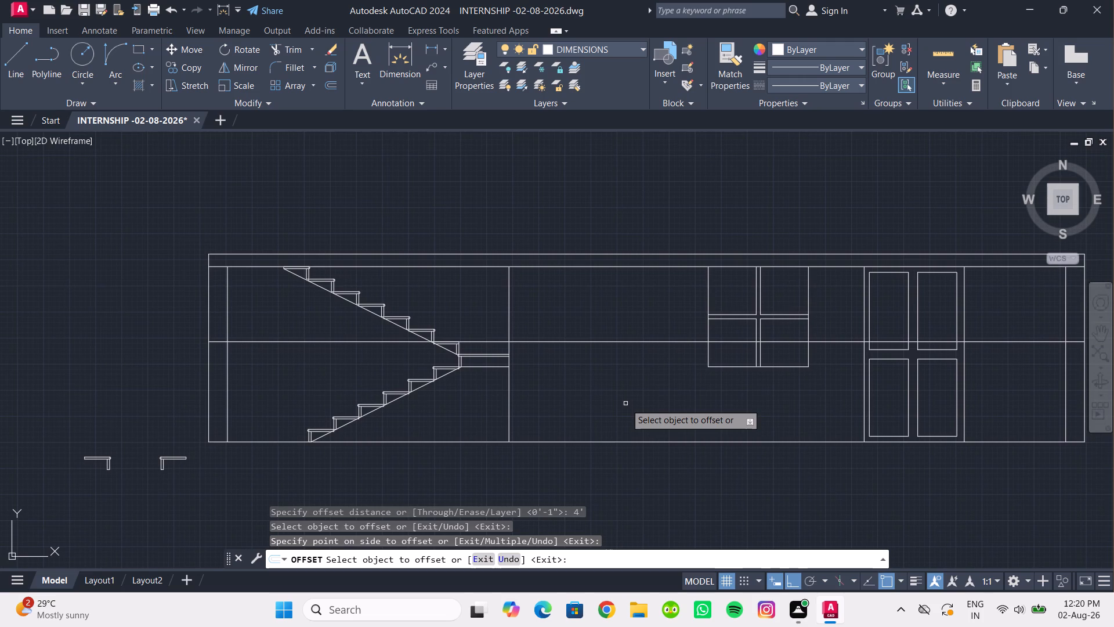
scroll(625, 403, "down", 1)
middle_click_drag(623, 405, 596, 412)
scroll(596, 412, "up", 1)
middle_click_drag(596, 412, 603, 386)
scroll(603, 386, "down", 1)
middle_click_drag(603, 386, 572, 373)
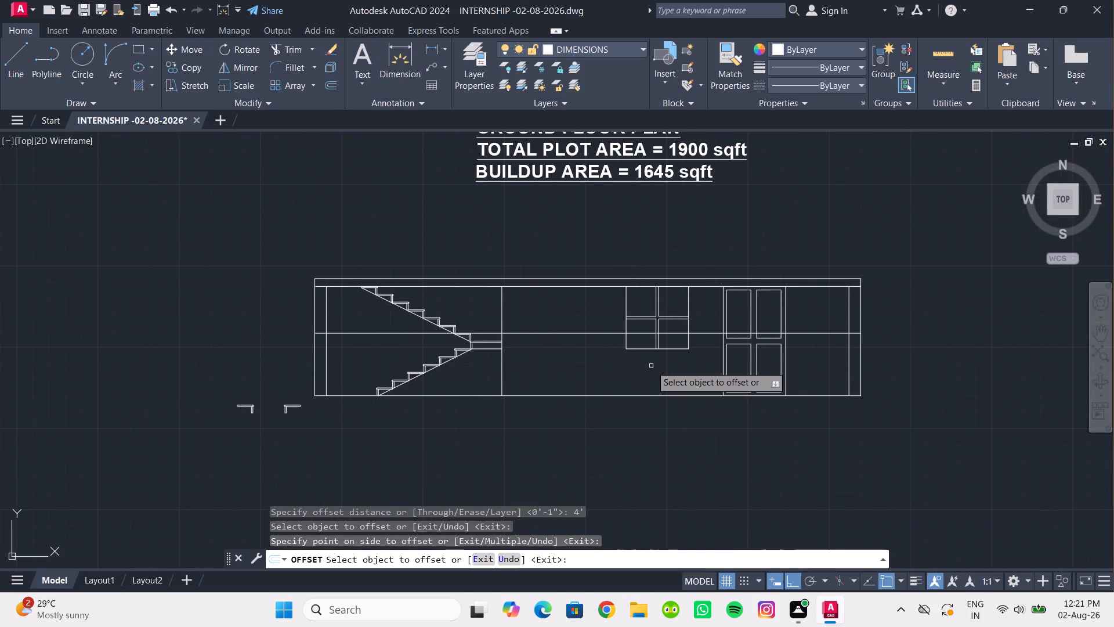
scroll(651, 366, "up", 1)
middle_click_drag(651, 366, 638, 395)
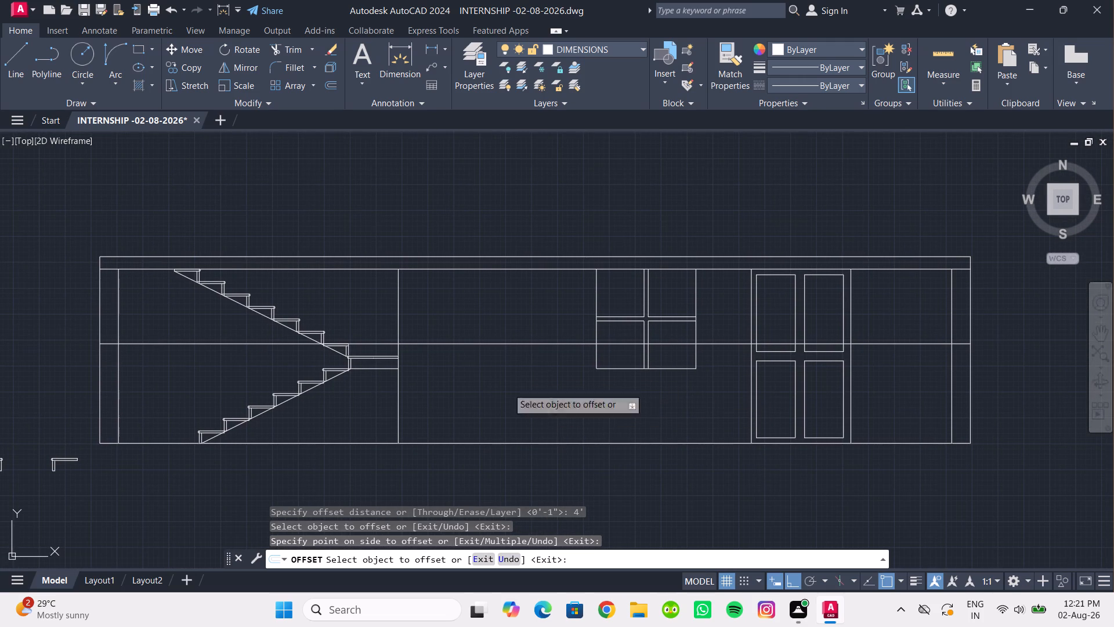
key("Escape")
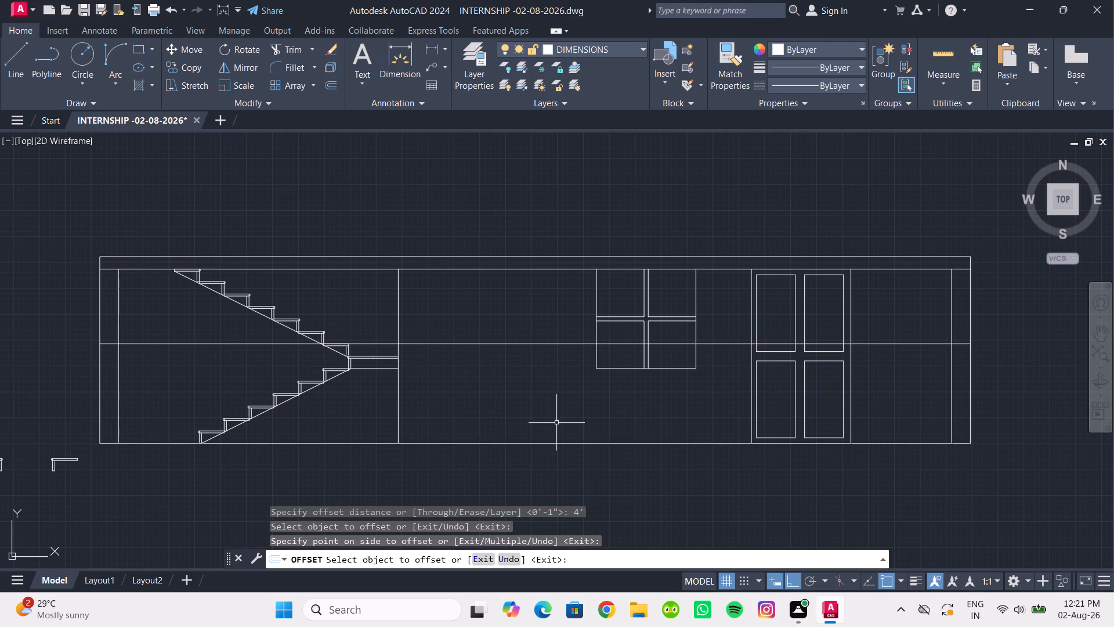
key("Escape")
key("Escape")
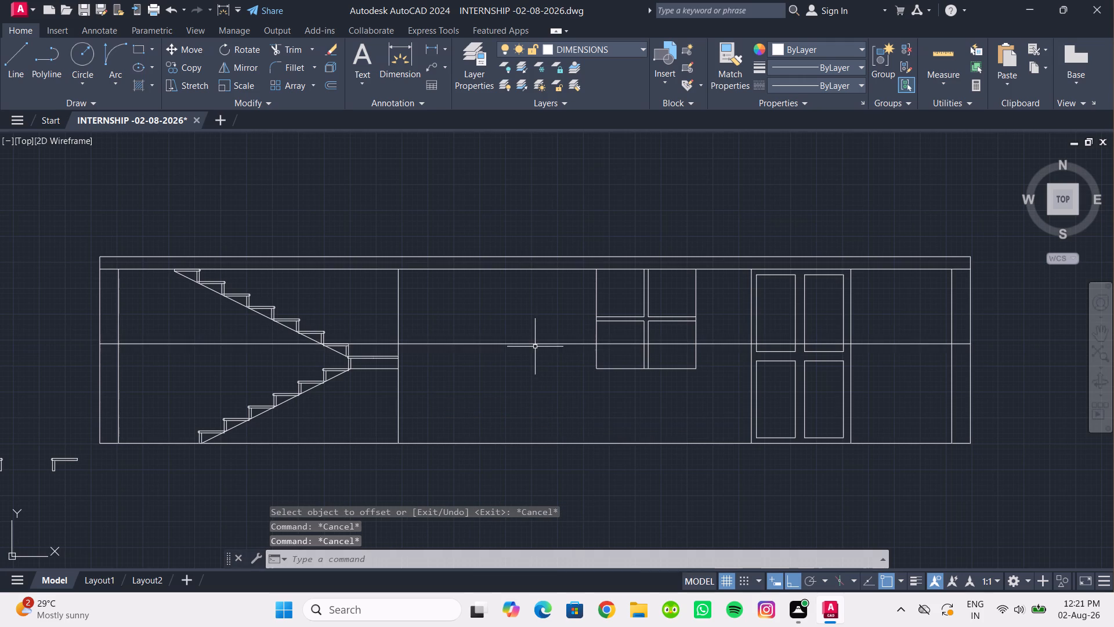
left_click(524, 345)
key("Escape")
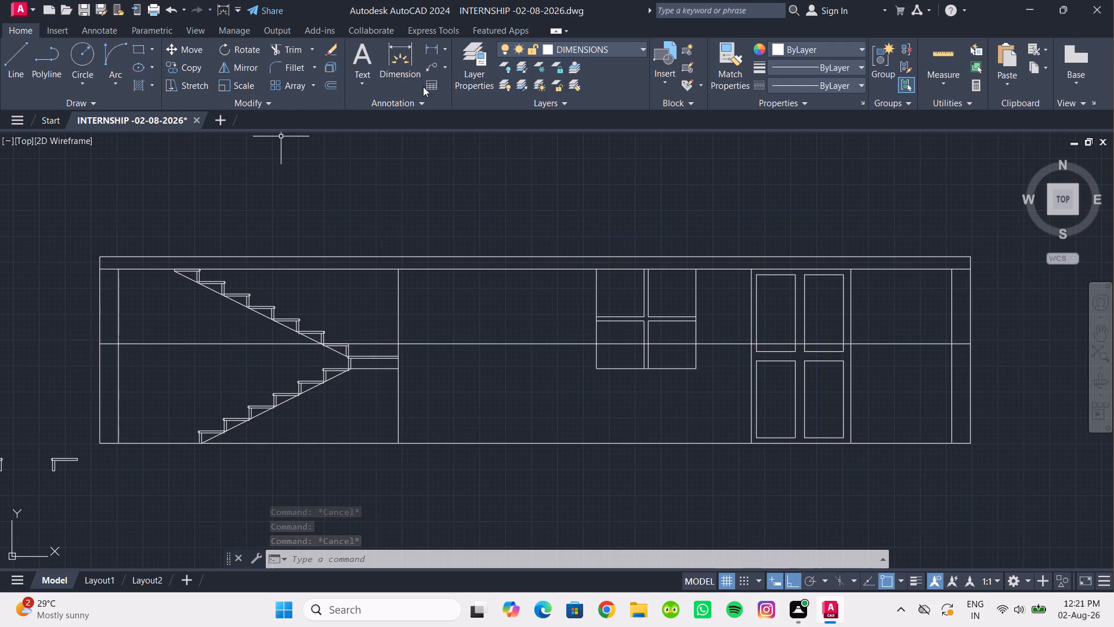
Hatch the wall areas below the 4' line with the AR-B816 block pattern, including both end strips but excluding the door and window.
left_click(140, 84)
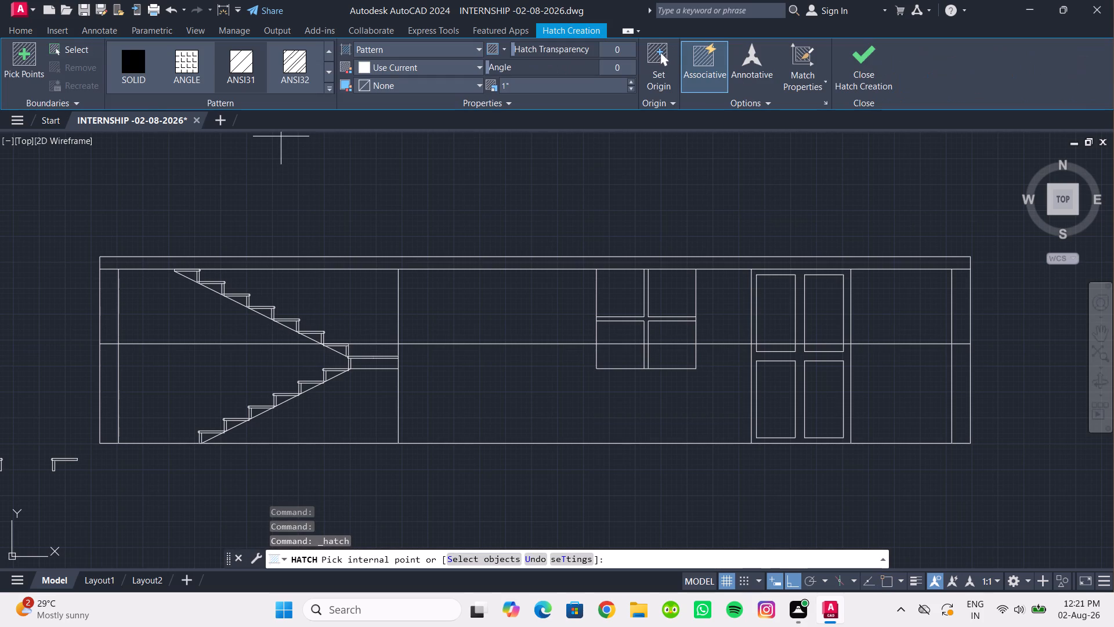
left_click(334, 87)
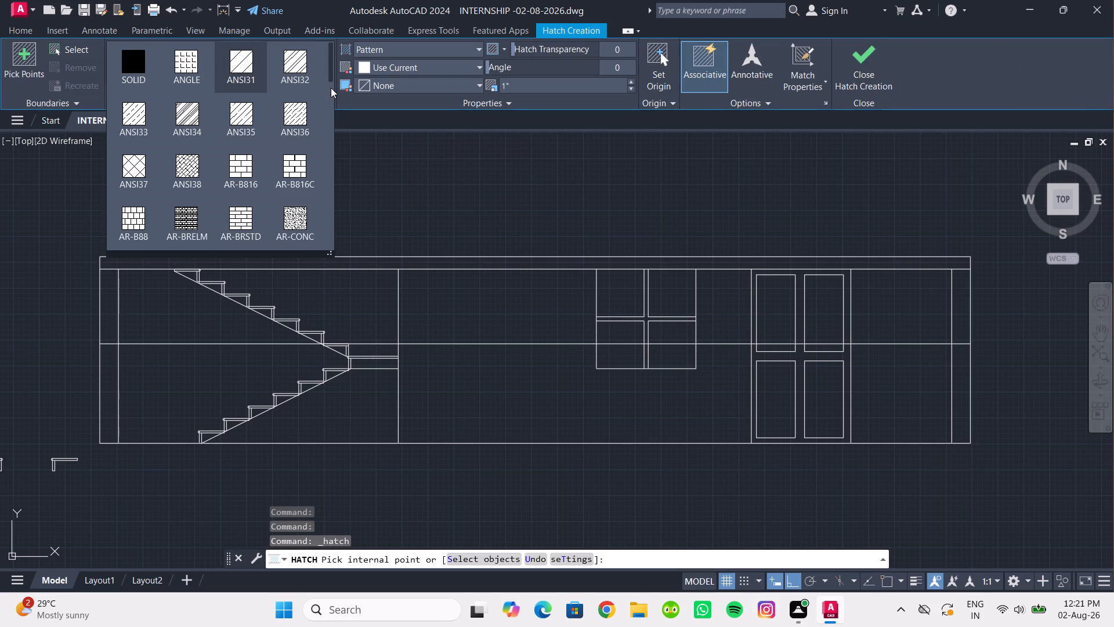
left_click(249, 167)
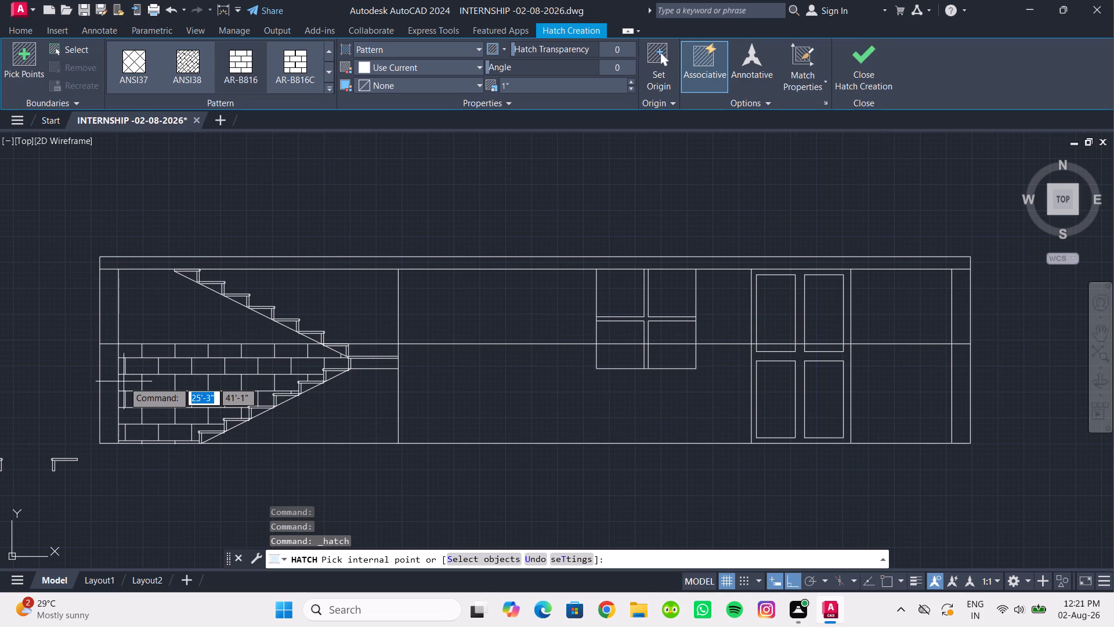
left_click(179, 388)
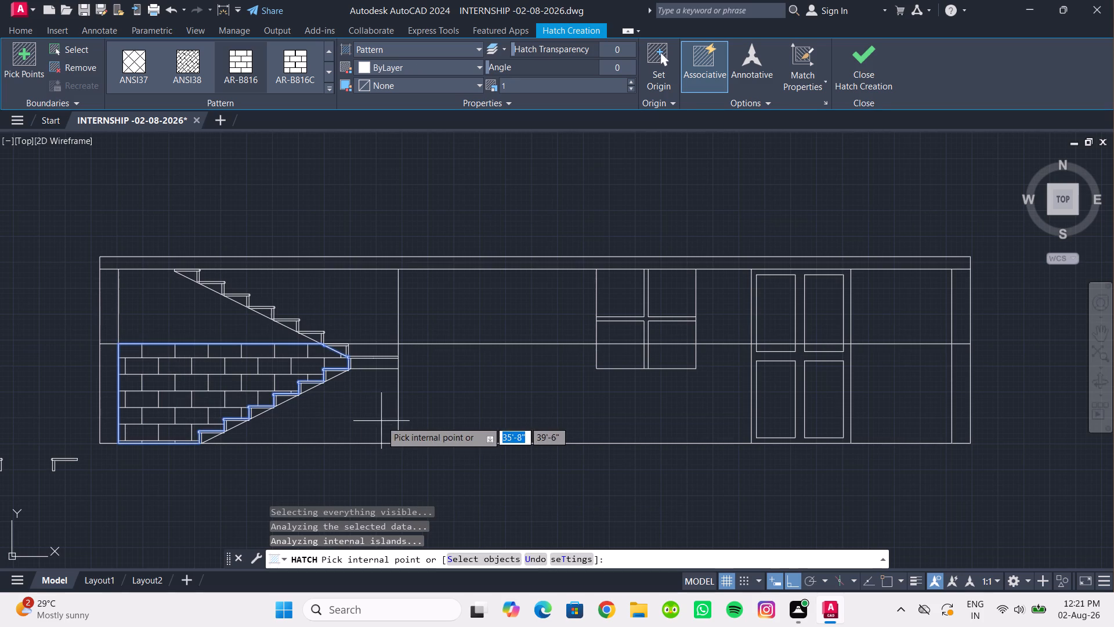
left_click(367, 416)
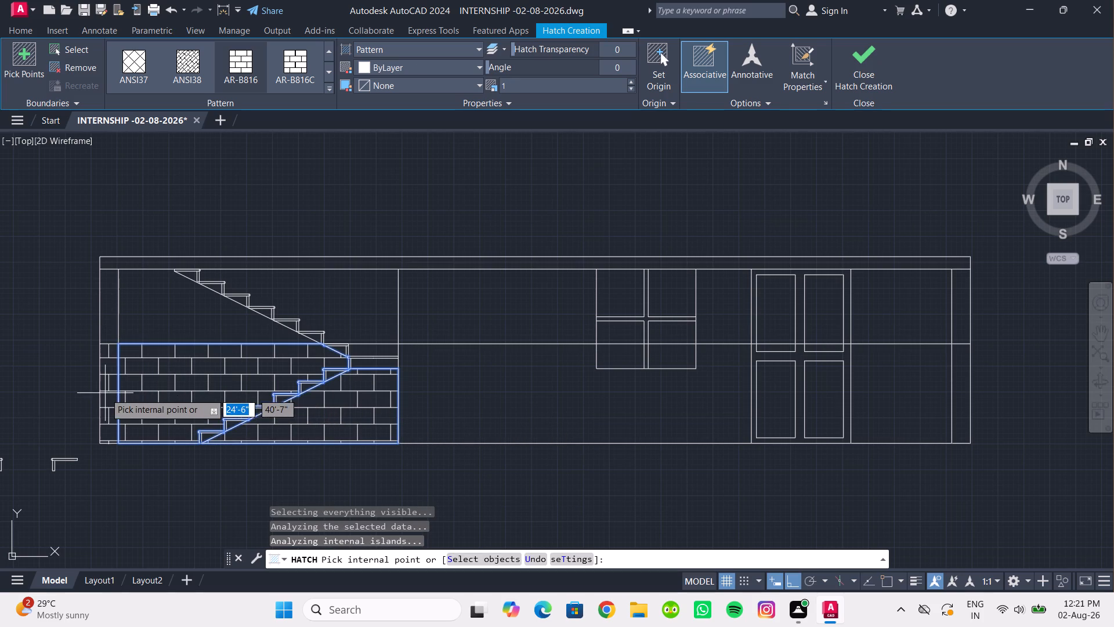
left_click(105, 392)
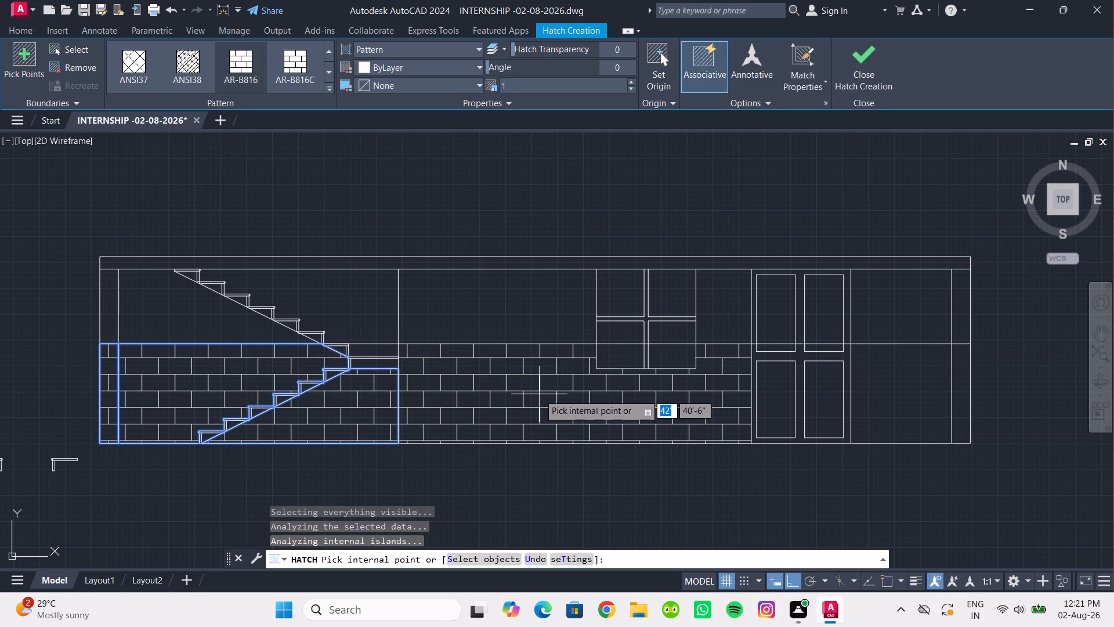
left_click(539, 394)
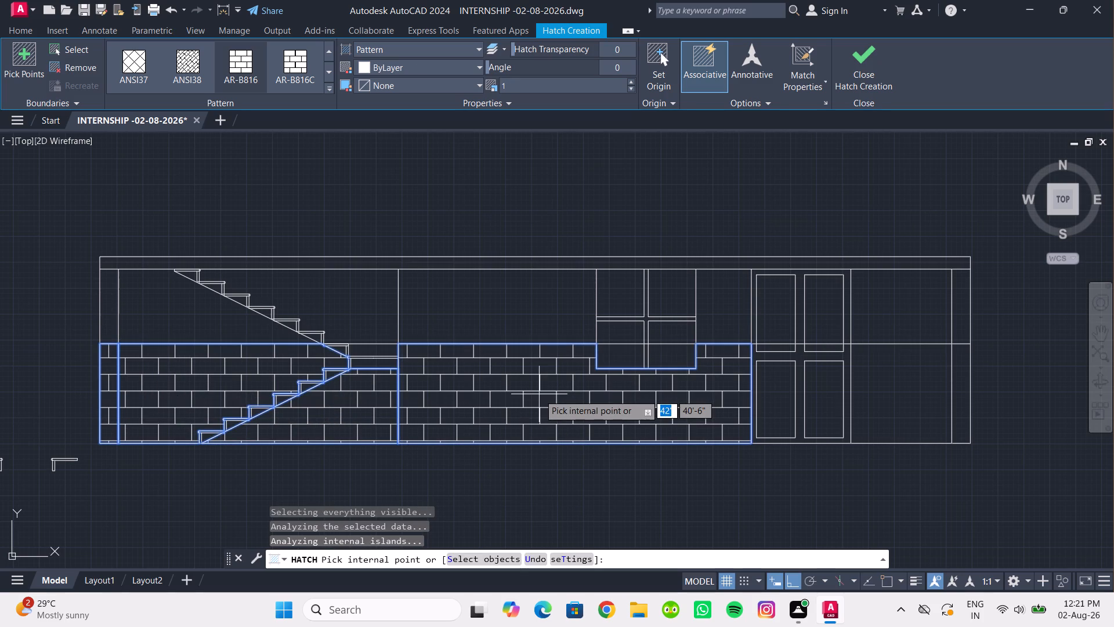
left_click(896, 399)
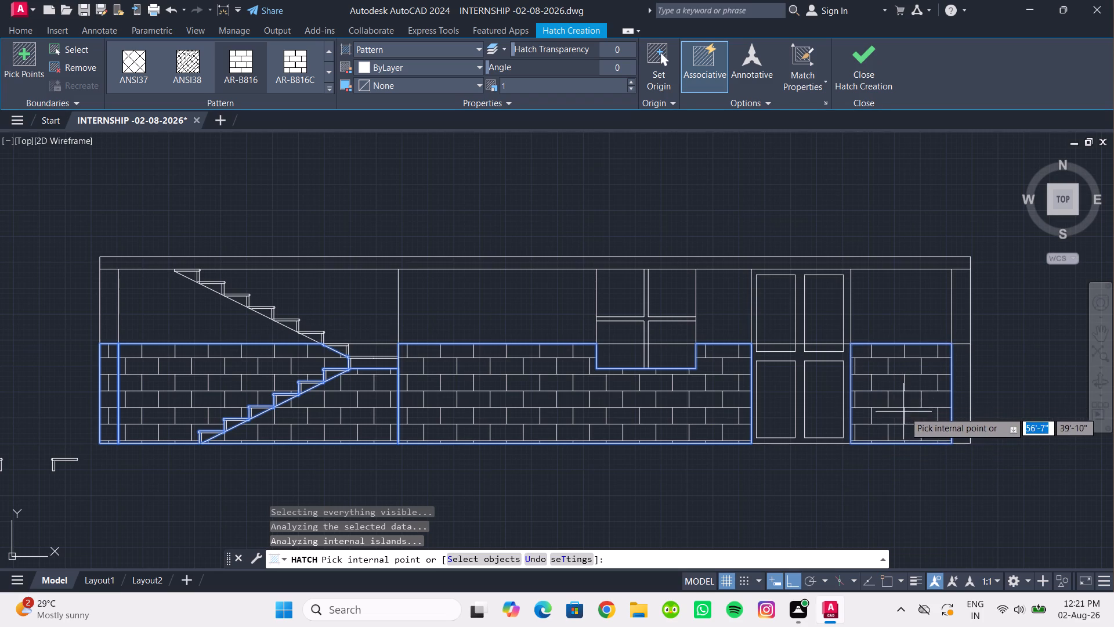
left_click(963, 379)
key("Escape")
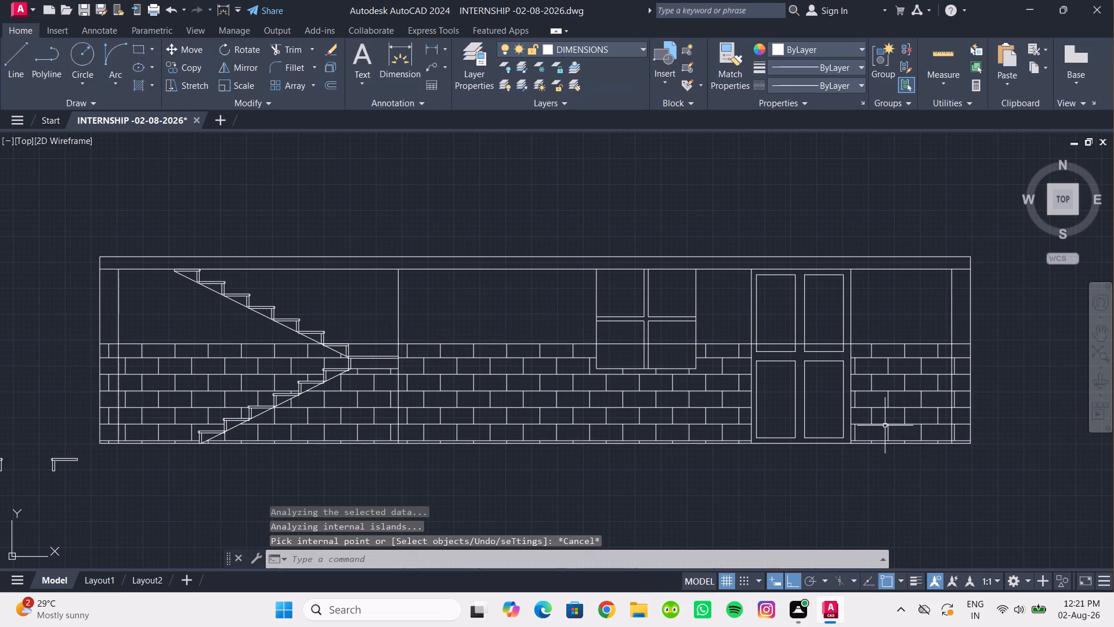
Examine the hatched elevation up close and its placement below the ground floor plan.
scroll(885, 426, "down", 2)
middle_click_drag(875, 427, 794, 361)
scroll(743, 367, "up", 2)
middle_click_drag(743, 367, 782, 387)
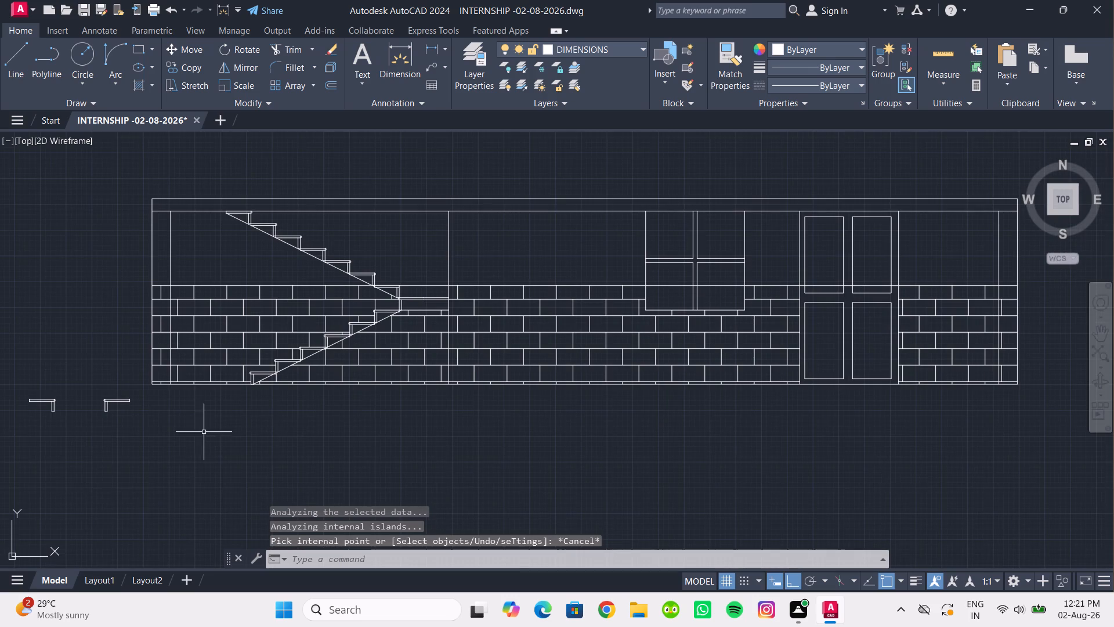
middle_click_drag(205, 433, 346, 451)
scroll(308, 437, "up", 1)
middle_click_drag(307, 437, 275, 419)
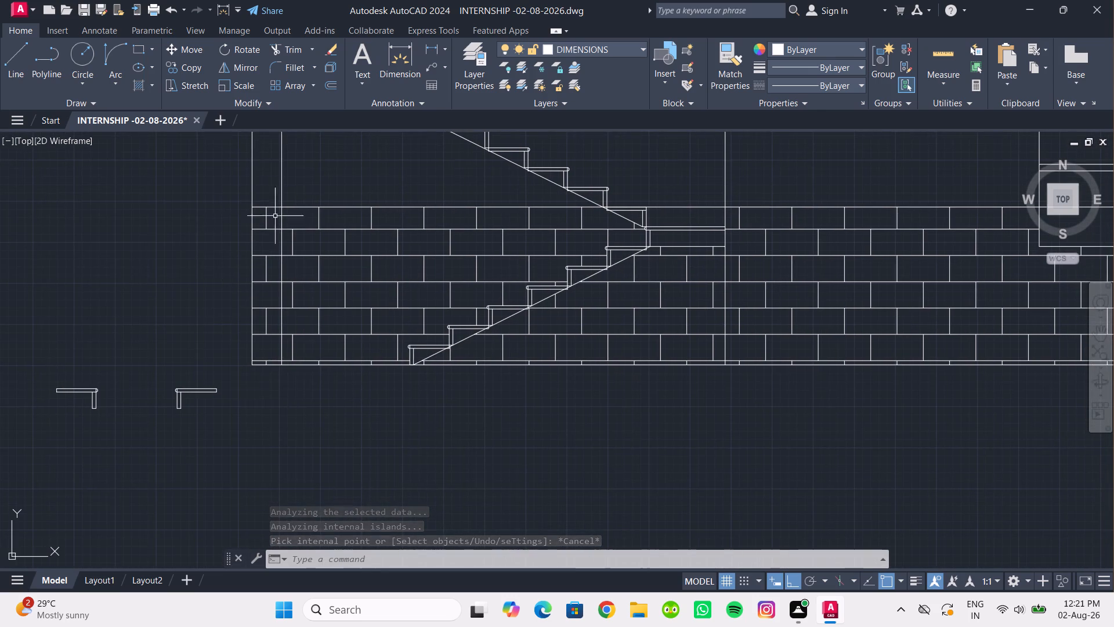
scroll(310, 276, "down", 1)
middle_click_drag(310, 276, 301, 358)
scroll(583, 411, "down", 1)
middle_click_drag(582, 412, 539, 450)
left_click_drag(306, 296, 316, 306)
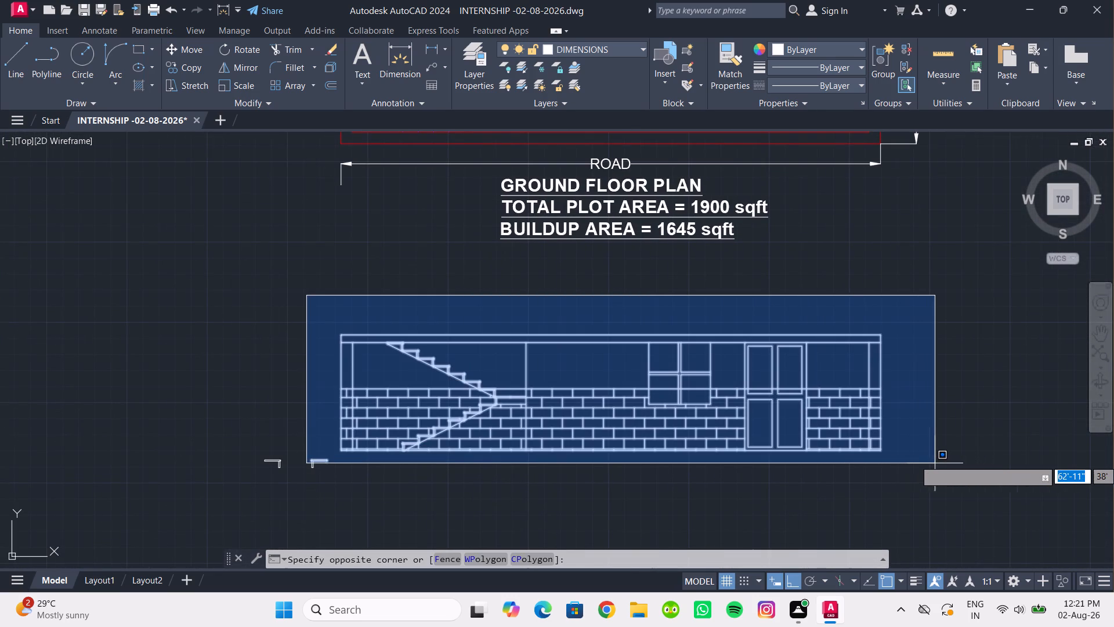
key("Escape")
scroll(936, 457, "down", 1)
middle_click_drag(936, 457, 822, 498)
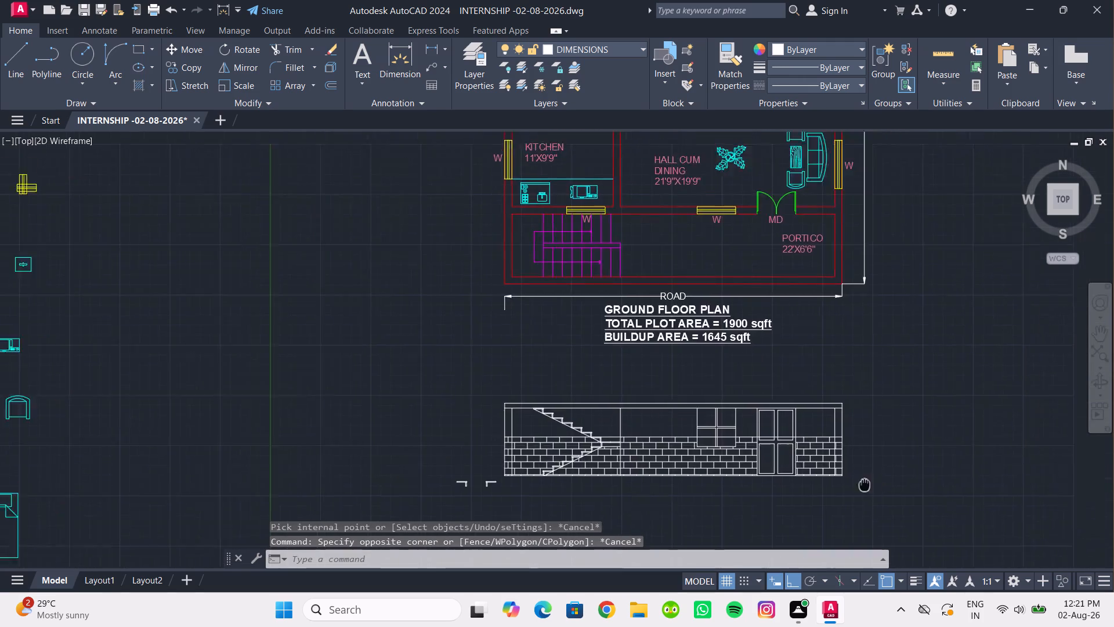
middle_click_drag(822, 498, 800, 507)
scroll(884, 415, "down", 2)
middle_click_drag(884, 415, 835, 457)
scroll(841, 345, "up", 1)
middle_click_drag(841, 345, 825, 336)
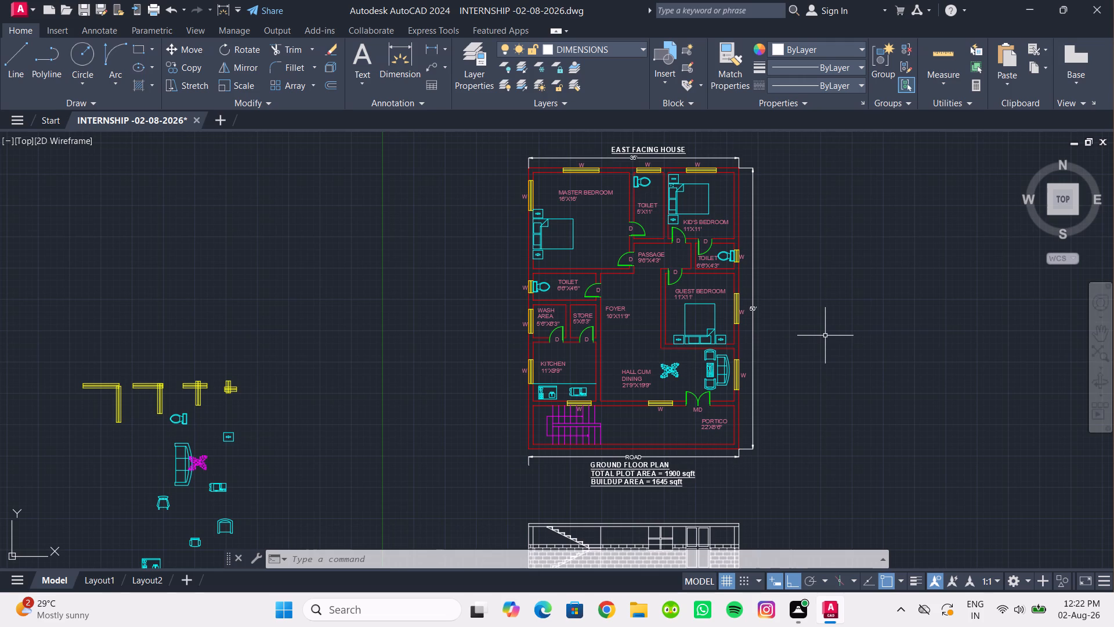
middle_click_drag(825, 336, 806, 284)
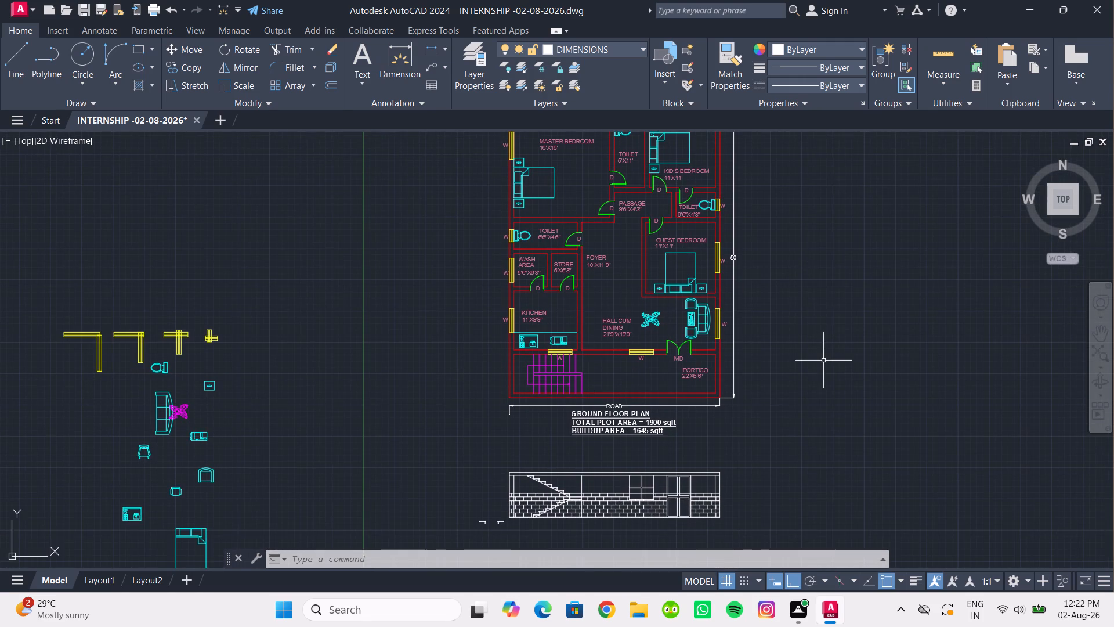
middle_click_drag(823, 361, 809, 280)
scroll(792, 363, "down", 1)
scroll(737, 419, "up", 1)
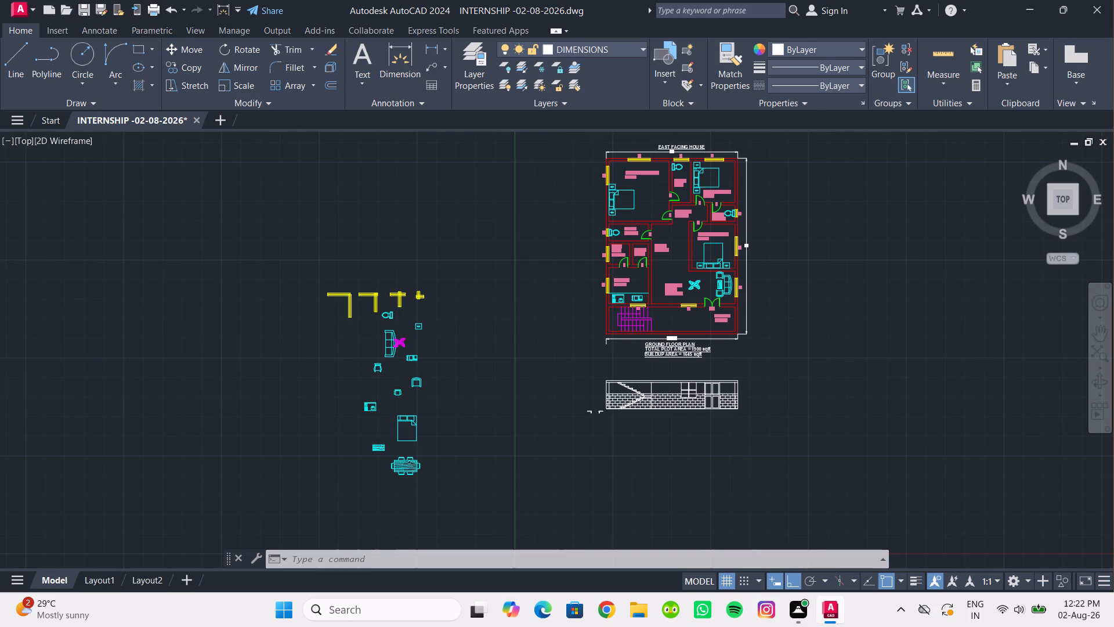
scroll(737, 419, "up", 1)
middle_click_drag(737, 419, 773, 461)
scroll(722, 474, "up", 1)
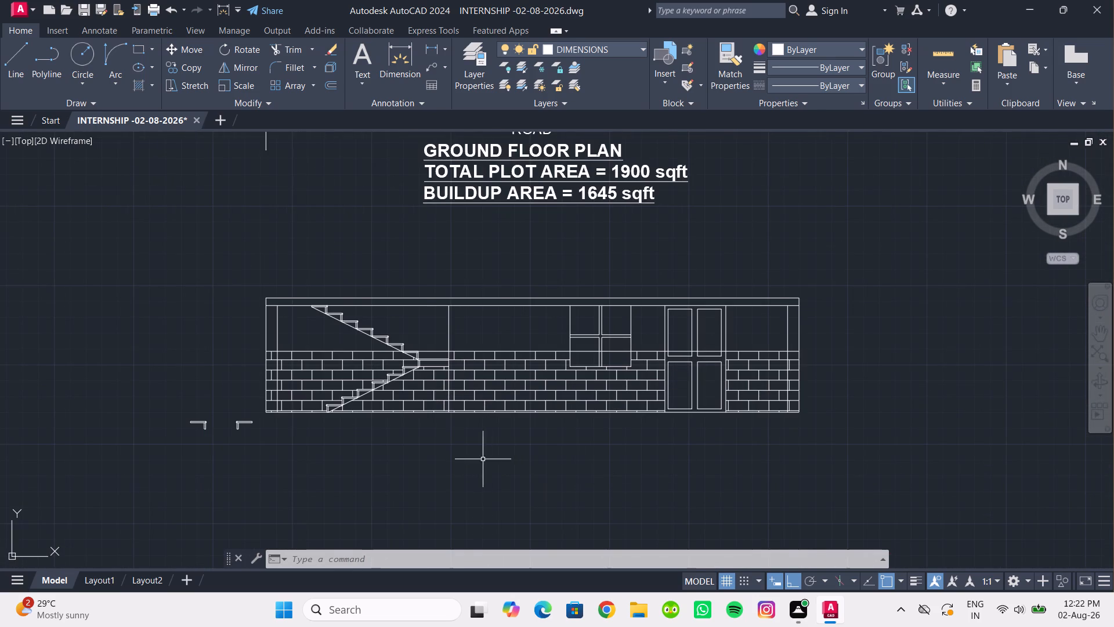
Delete the full-height vertical line at the end of the stair landing.
left_click(449, 326)
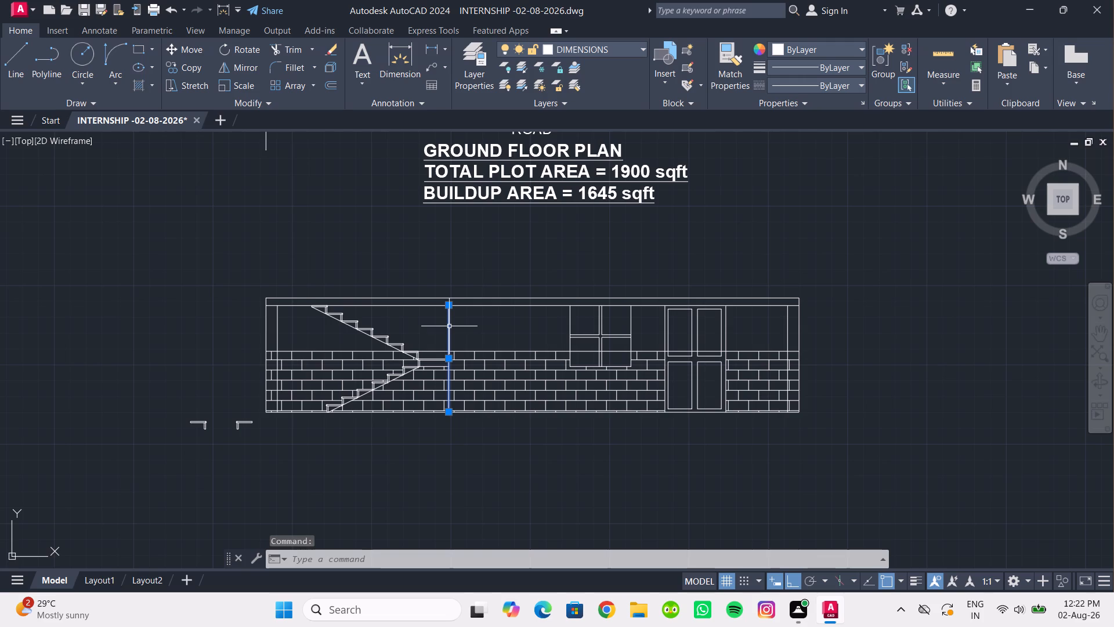
key("Delete")
left_click(449, 326)
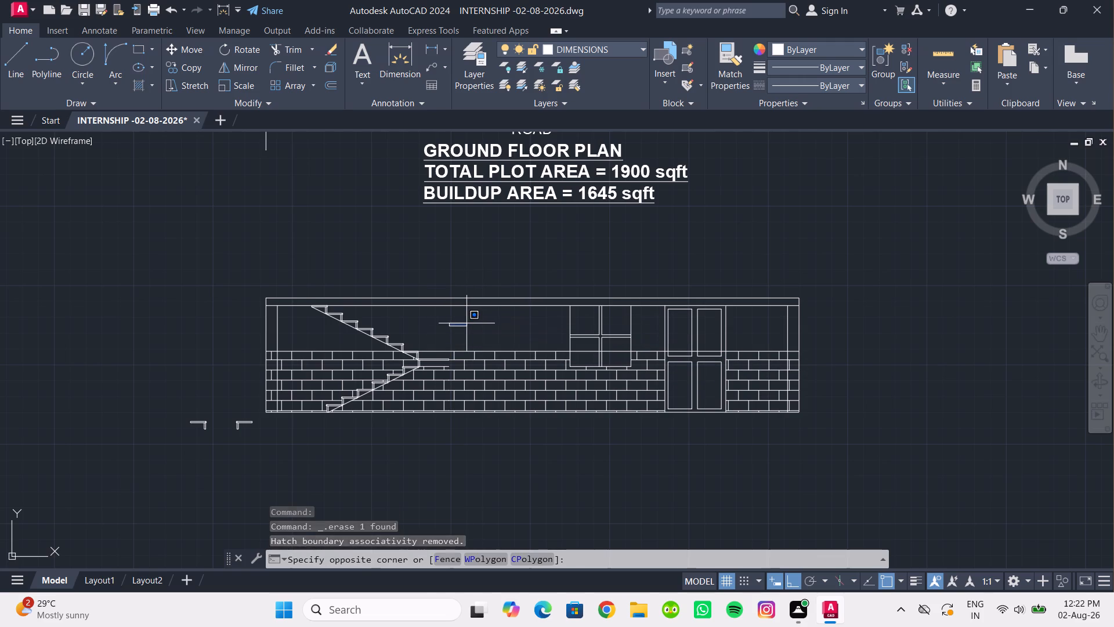
left_click(466, 323)
Draw a vertical line closing the open end of the stair landing, from its top edge to its bottom edge.
scroll(448, 339, "up", 4)
middle_click_drag(448, 339, 447, 334)
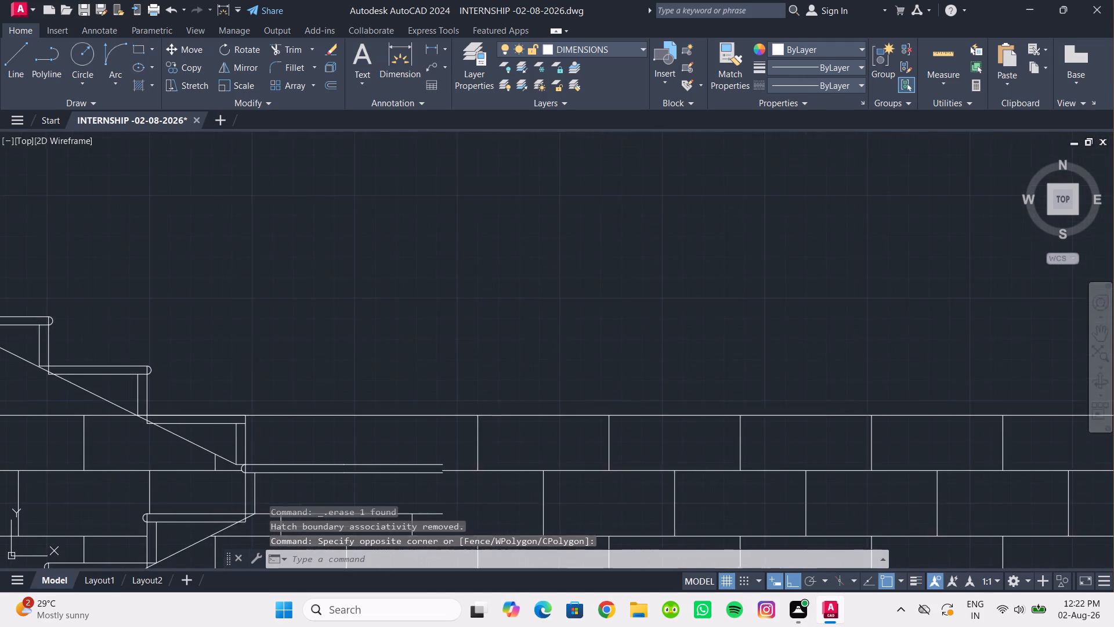
middle_click_drag(447, 334, 451, 255)
left_click(23, 57)
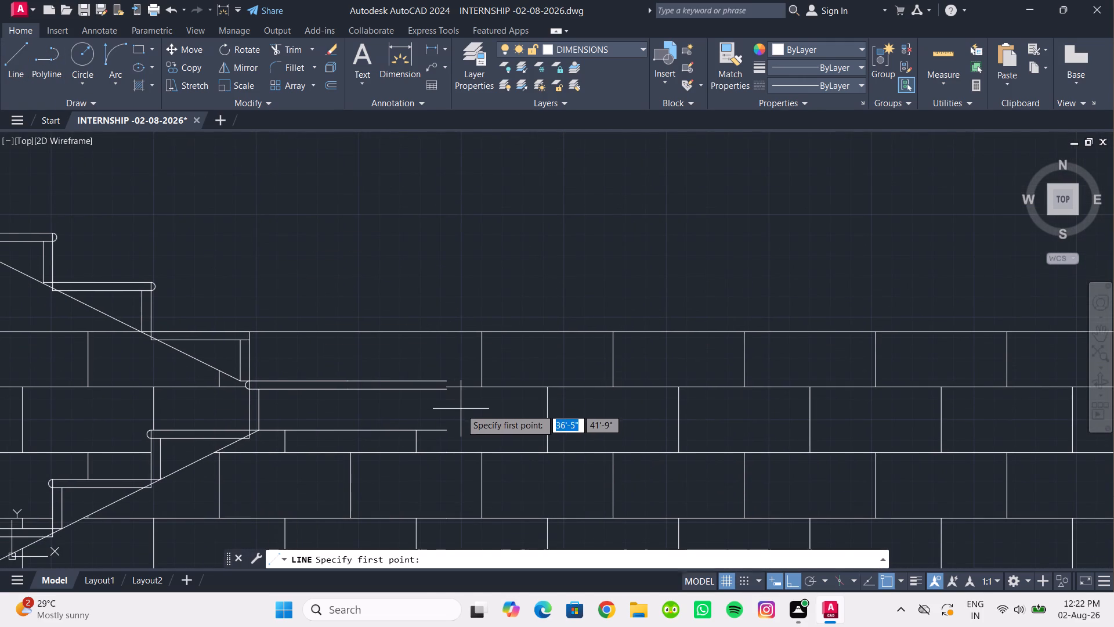
scroll(451, 423, "up", 1)
left_click(444, 354)
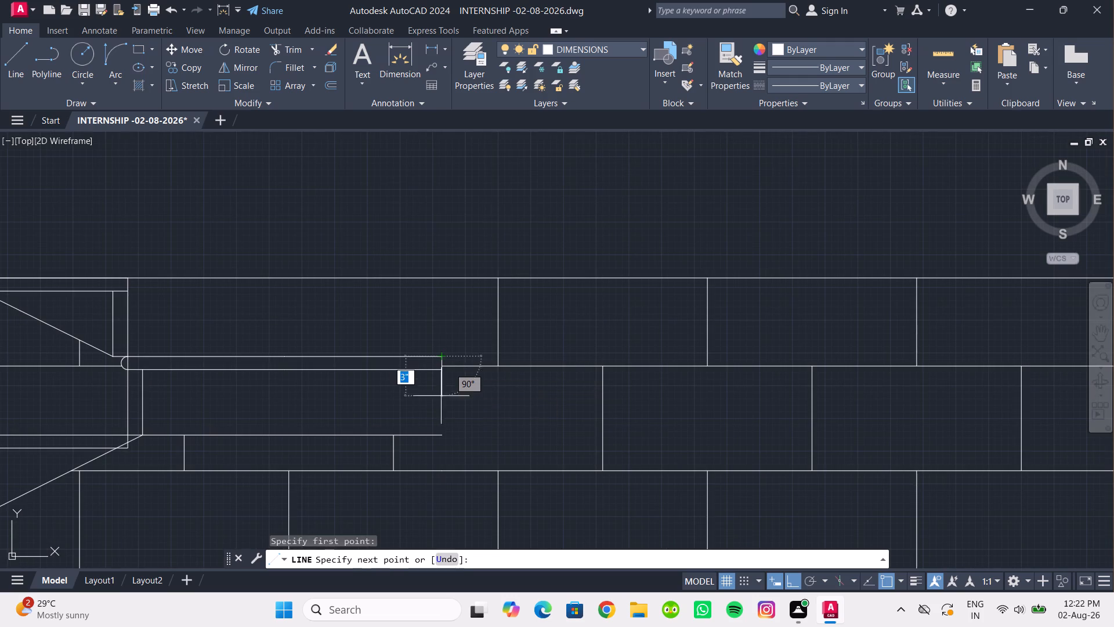
left_click(444, 433)
key("Escape")
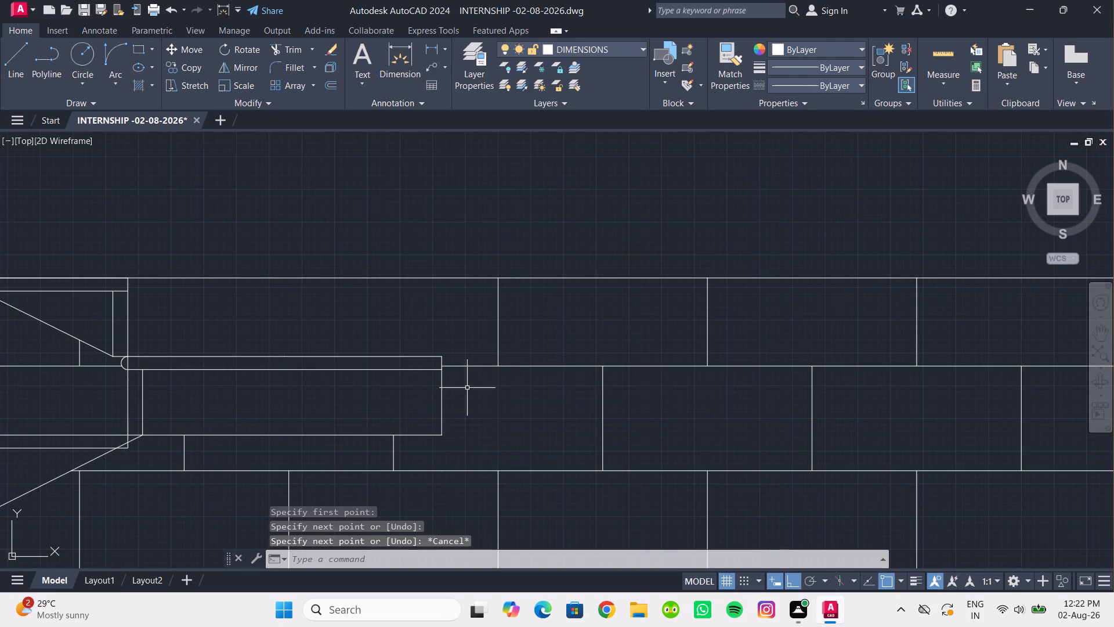
Copy the whole staircase with its landing horizontally about 13'-6" to the empty space left of the elevation.
scroll(466, 387, "down", 3)
middle_click_drag(466, 387, 464, 283)
scroll(465, 284, "down", 2)
middle_click(462, 290)
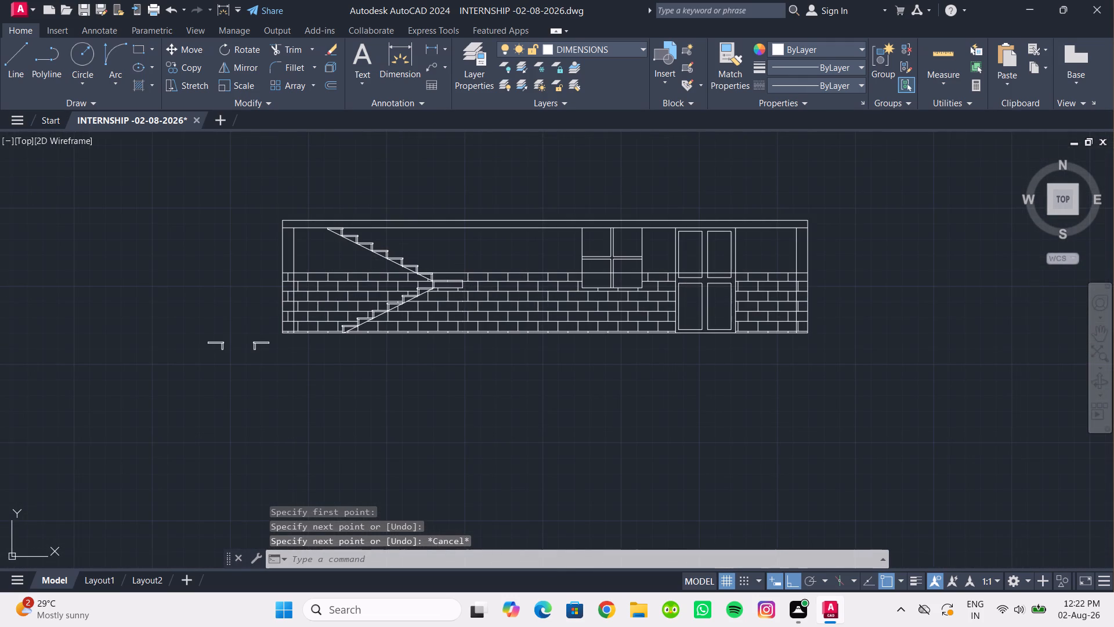
middle_click_drag(529, 400, 537, 446)
scroll(540, 448, "down", 1)
middle_click_drag(540, 448, 527, 439)
middle_click_drag(527, 439, 542, 508)
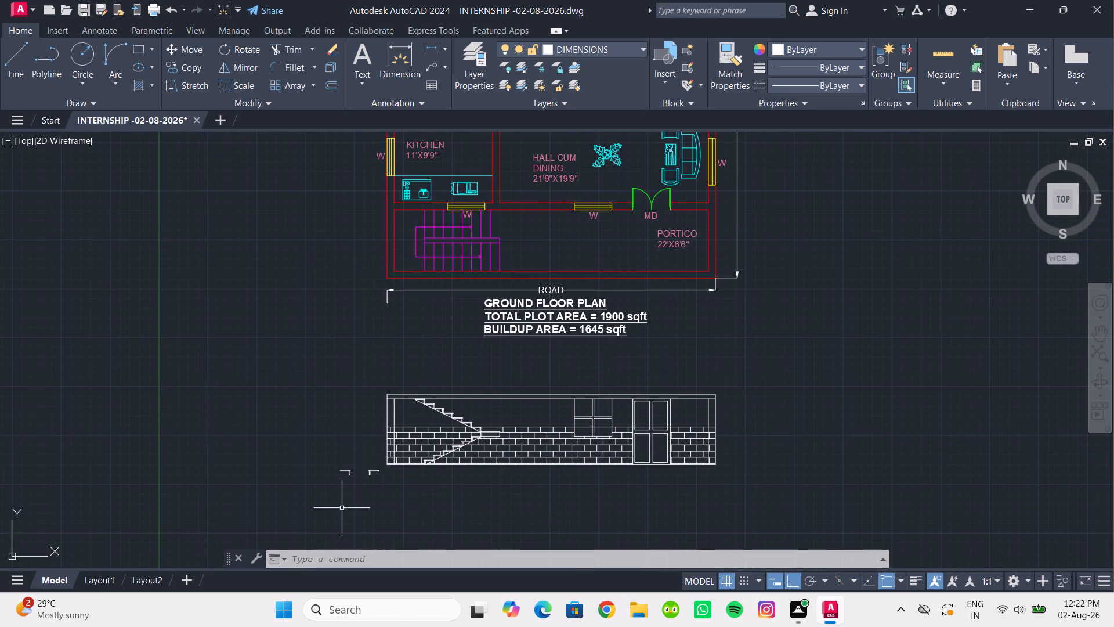
scroll(439, 481, "up", 1)
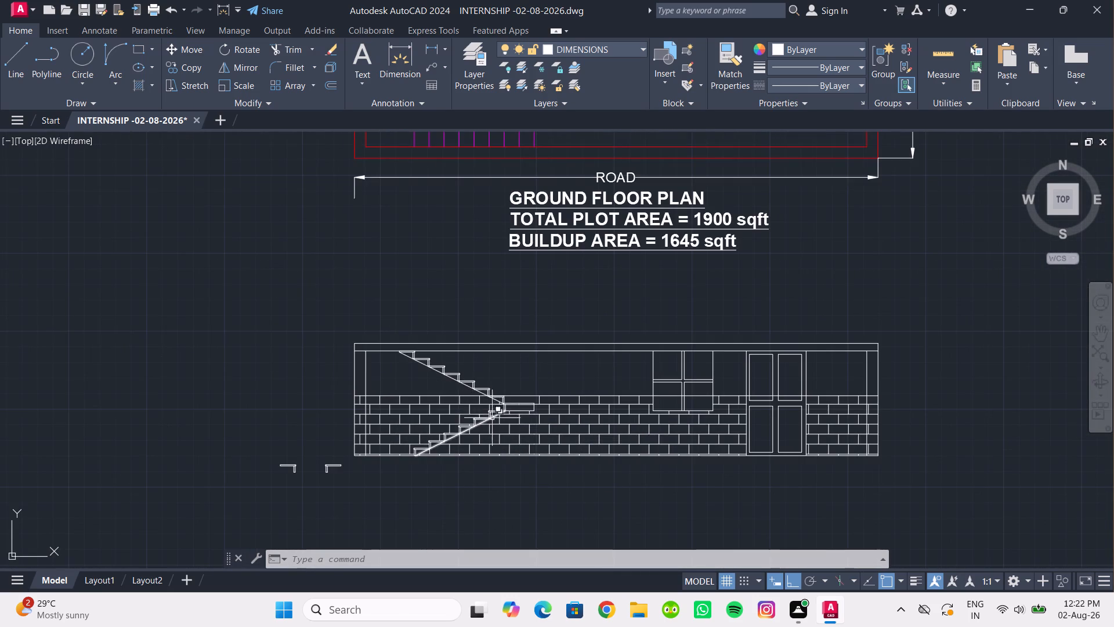
scroll(476, 421, "up", 3)
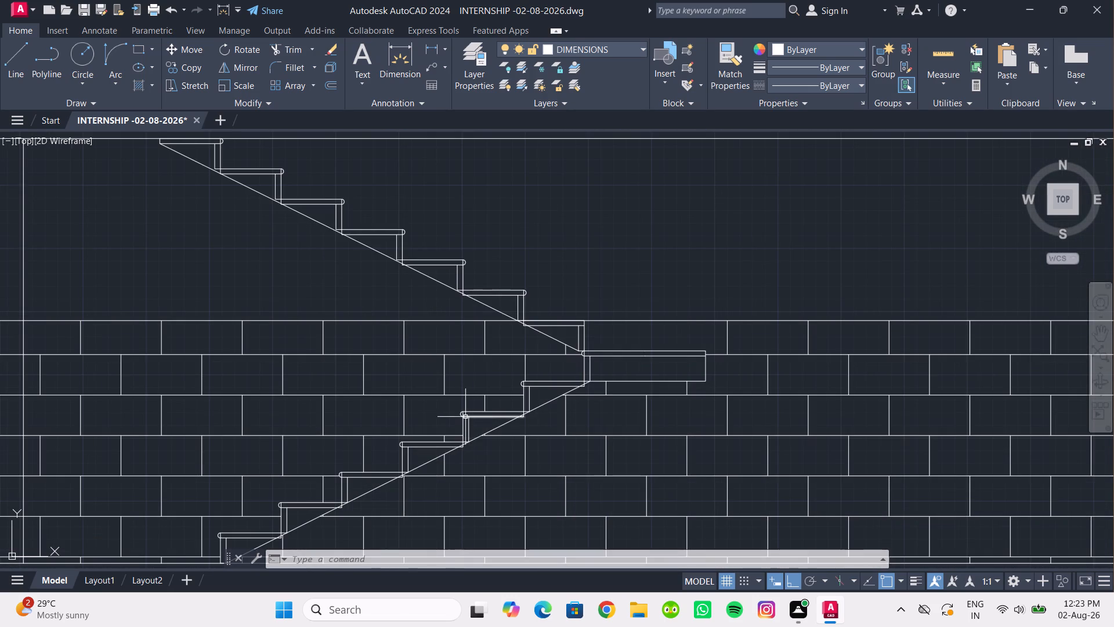
scroll(465, 417, "down", 3)
left_click(366, 329)
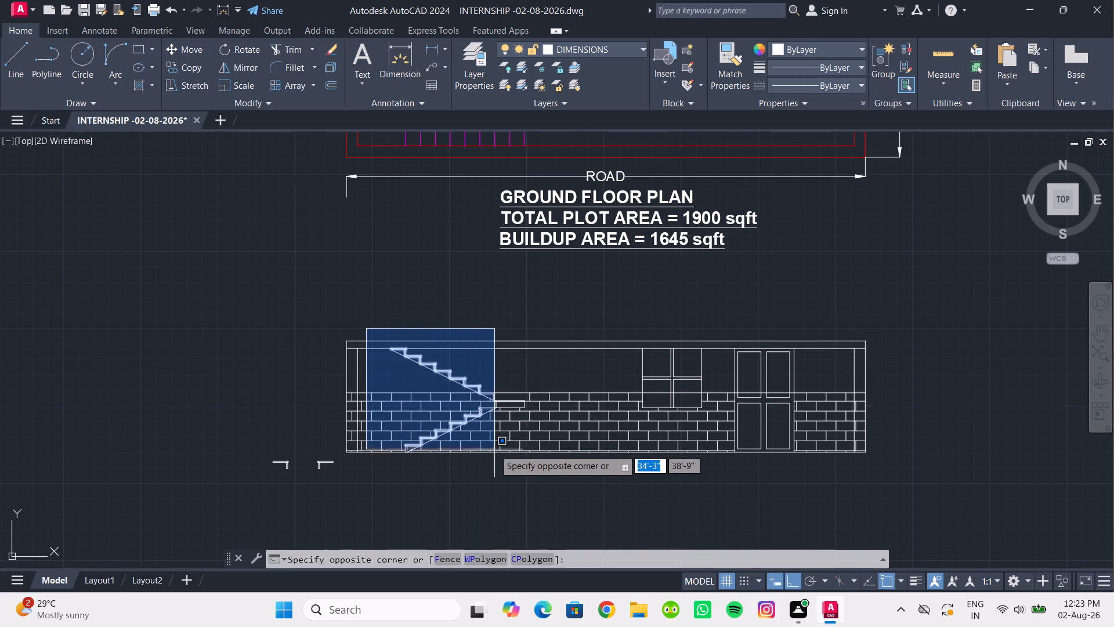
left_click(536, 466)
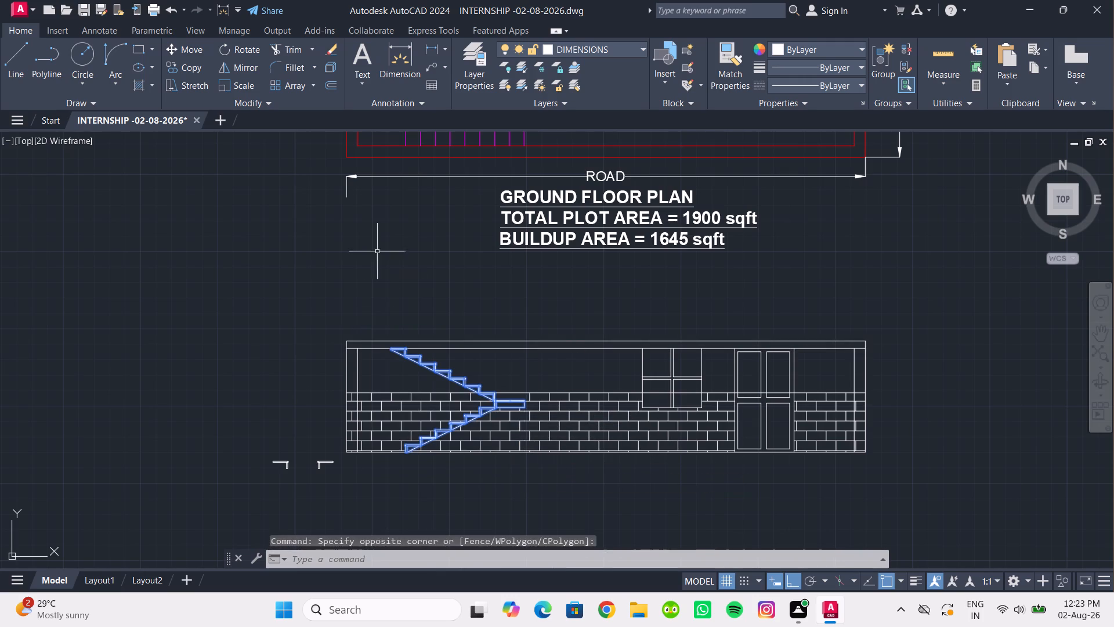
left_click(192, 67)
left_click(470, 391)
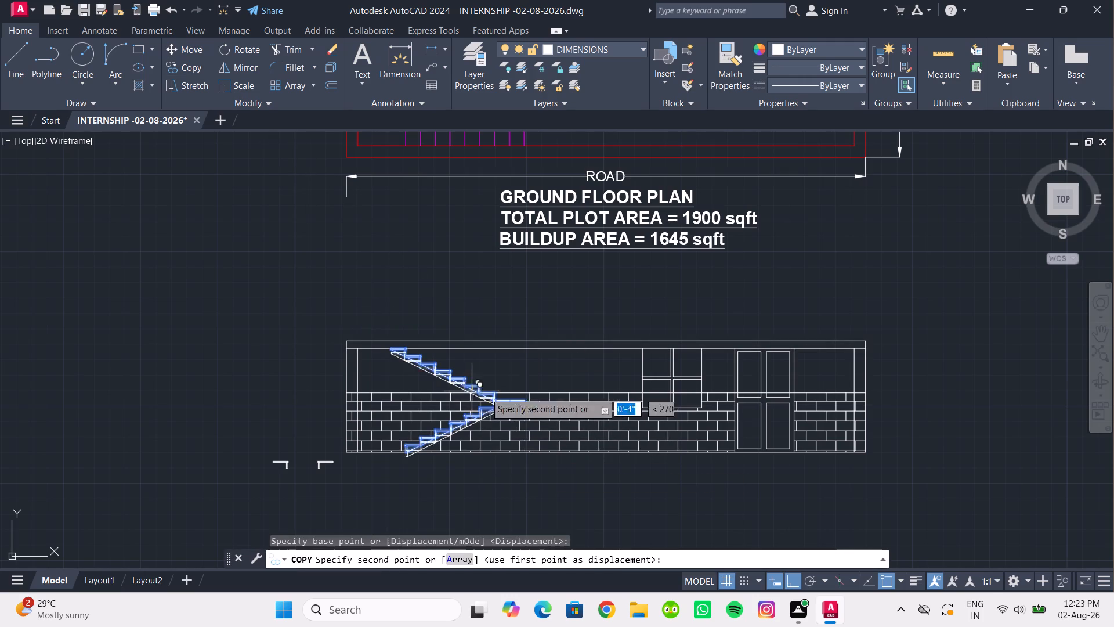
left_click(273, 399)
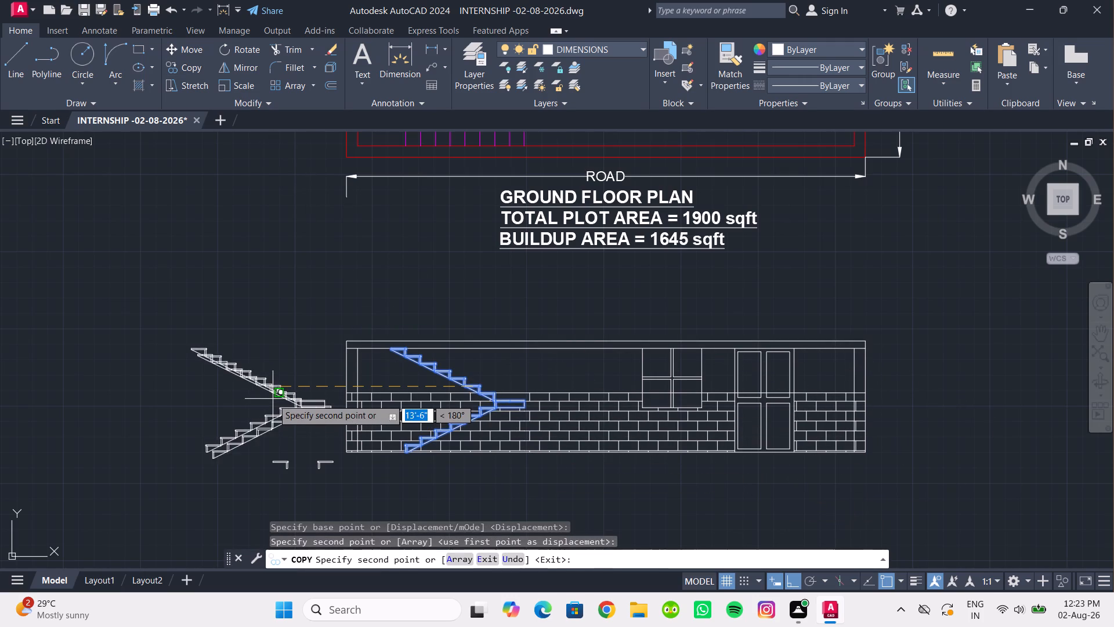
key("Escape")
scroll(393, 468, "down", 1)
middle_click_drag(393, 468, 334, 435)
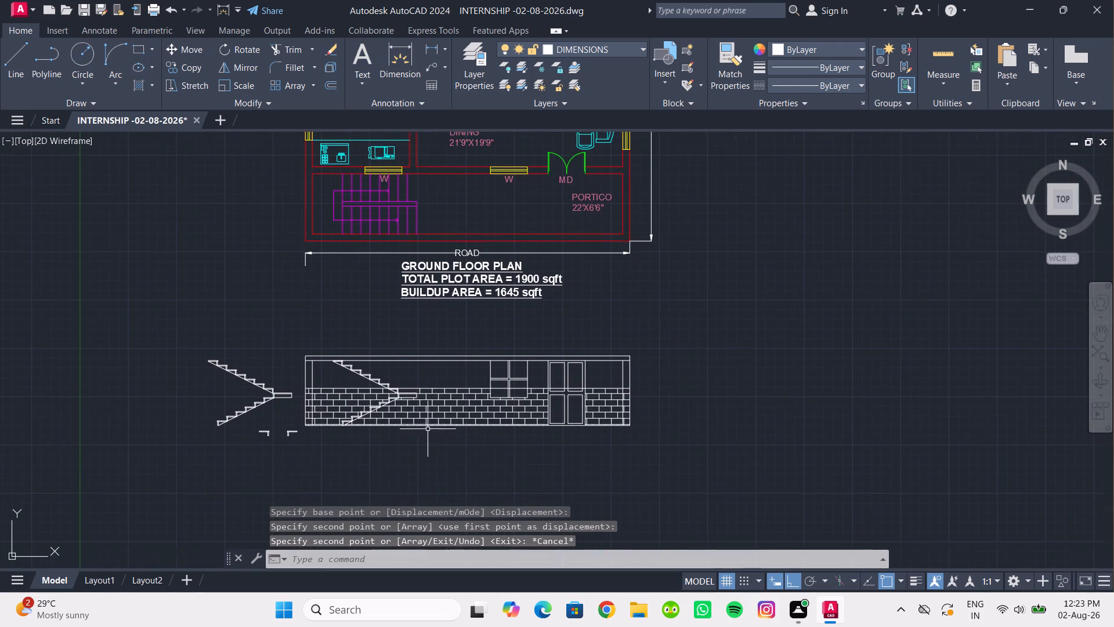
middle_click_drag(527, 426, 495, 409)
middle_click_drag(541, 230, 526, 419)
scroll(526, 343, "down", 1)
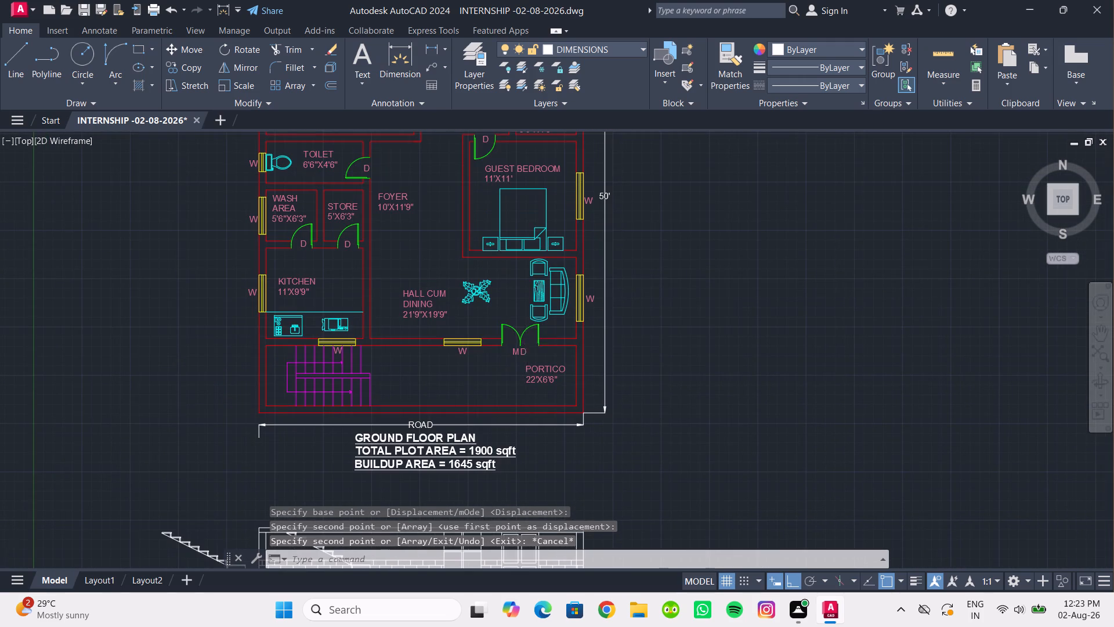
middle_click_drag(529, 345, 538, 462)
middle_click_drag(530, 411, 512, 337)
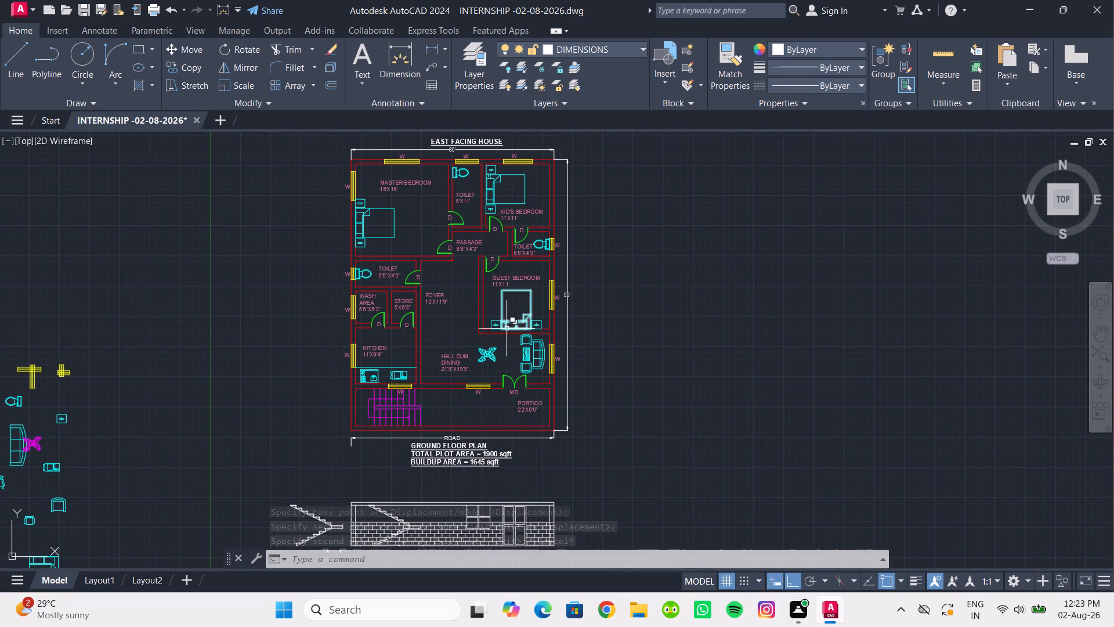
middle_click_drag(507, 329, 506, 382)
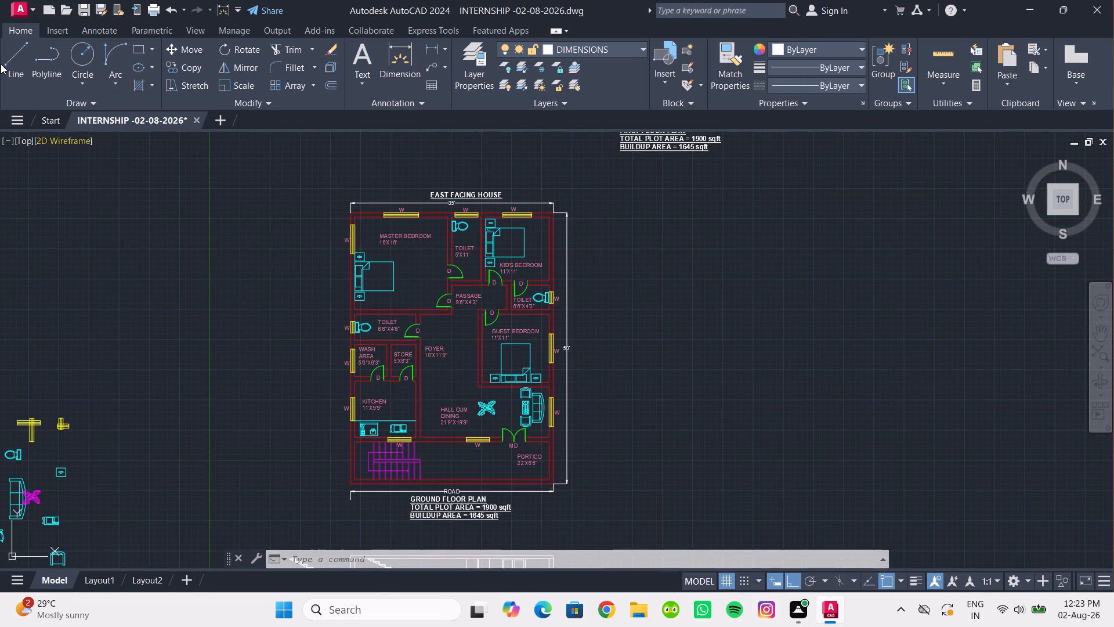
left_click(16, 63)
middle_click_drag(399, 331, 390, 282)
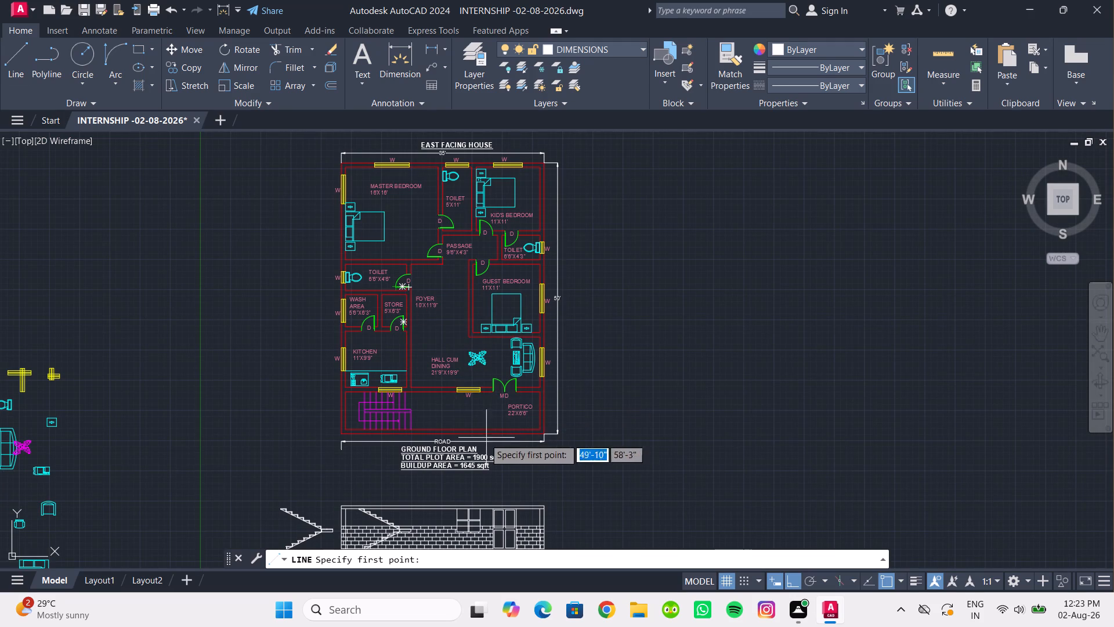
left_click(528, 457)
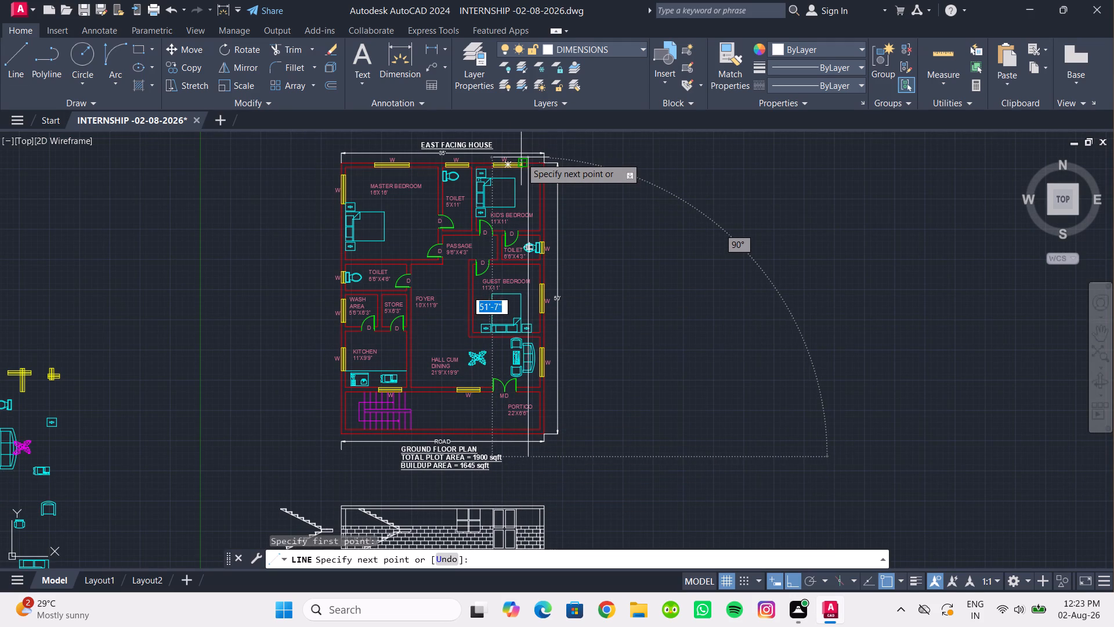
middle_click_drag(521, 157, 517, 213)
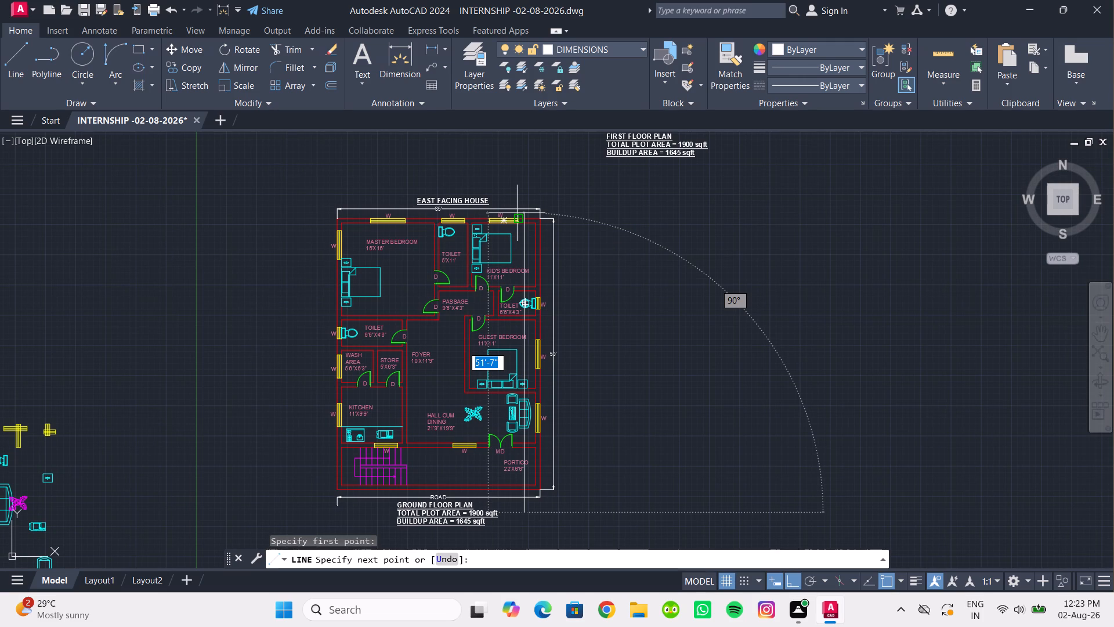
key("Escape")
Draw a vertical section line through the ground floor plan, from below the portico to above the EAST FACING HOUSE title, ending in a short leftward segment.
middle_click_drag(509, 290, 509, 190)
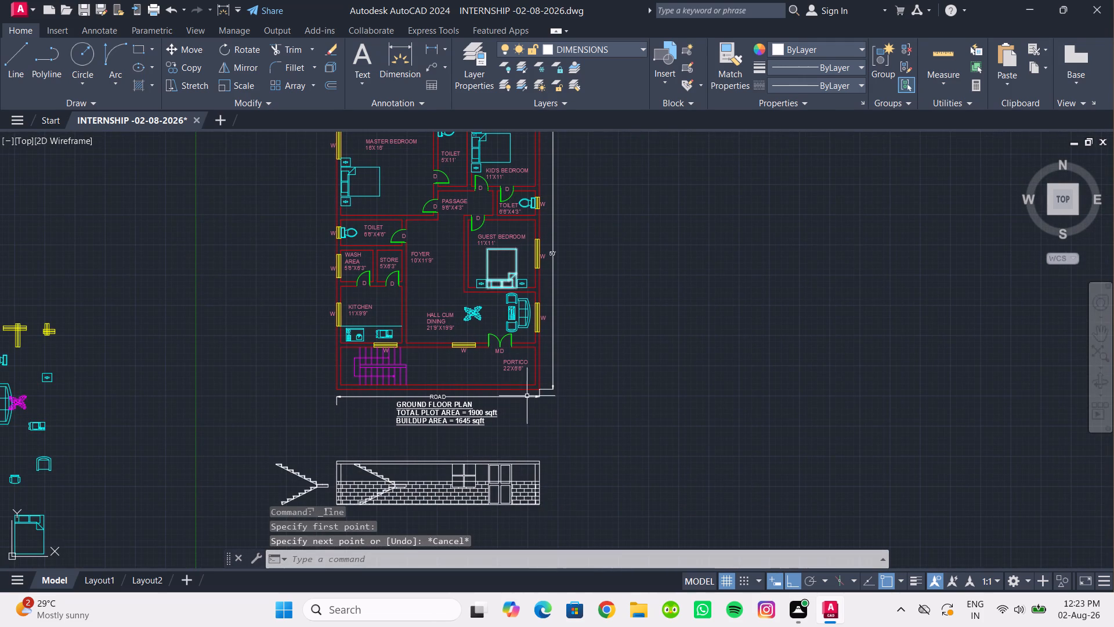
middle_click_drag(516, 420, 527, 434)
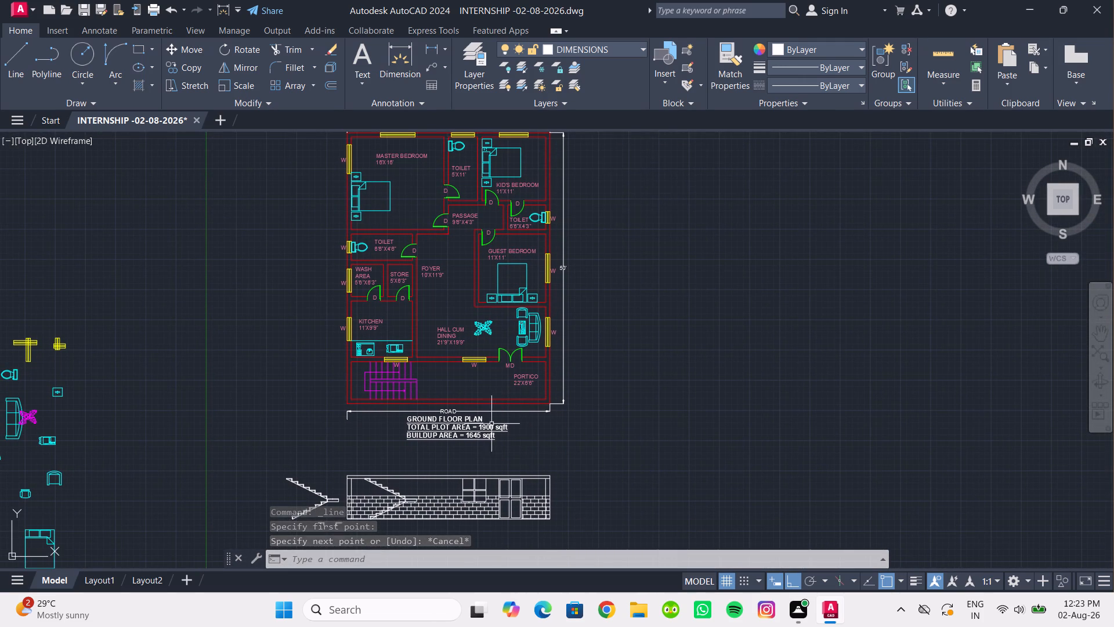
scroll(468, 410, "up", 3)
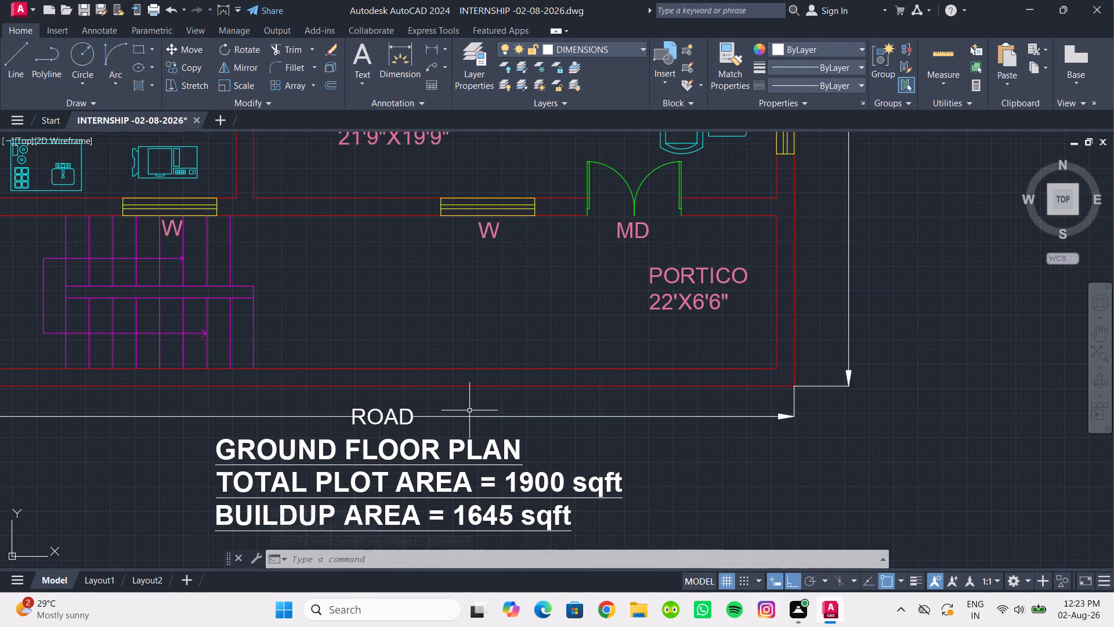
key("l")
key("Return")
left_click(465, 402)
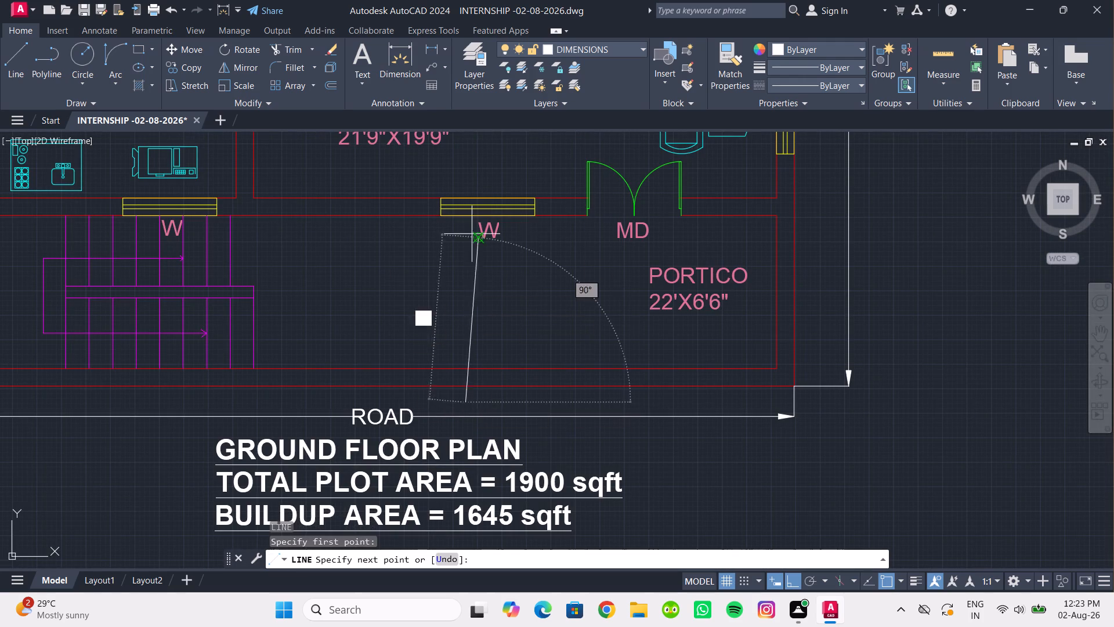
middle_click_drag(464, 211, 452, 443)
scroll(455, 338, "down", 3)
middle_click_drag(446, 254, 435, 345)
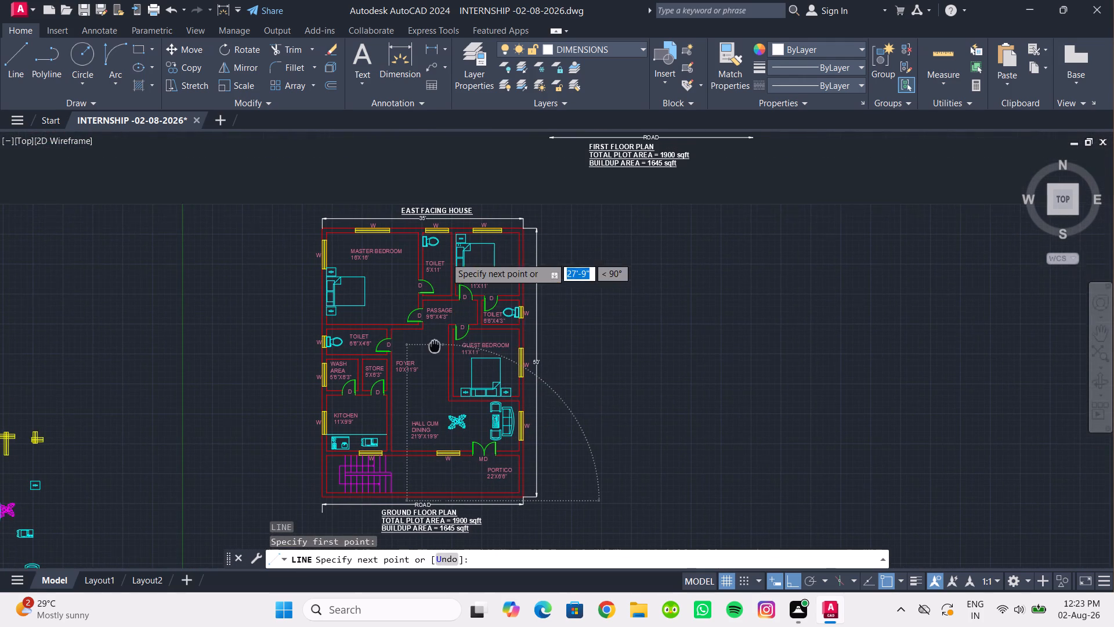
middle_click_drag(435, 345, 435, 346)
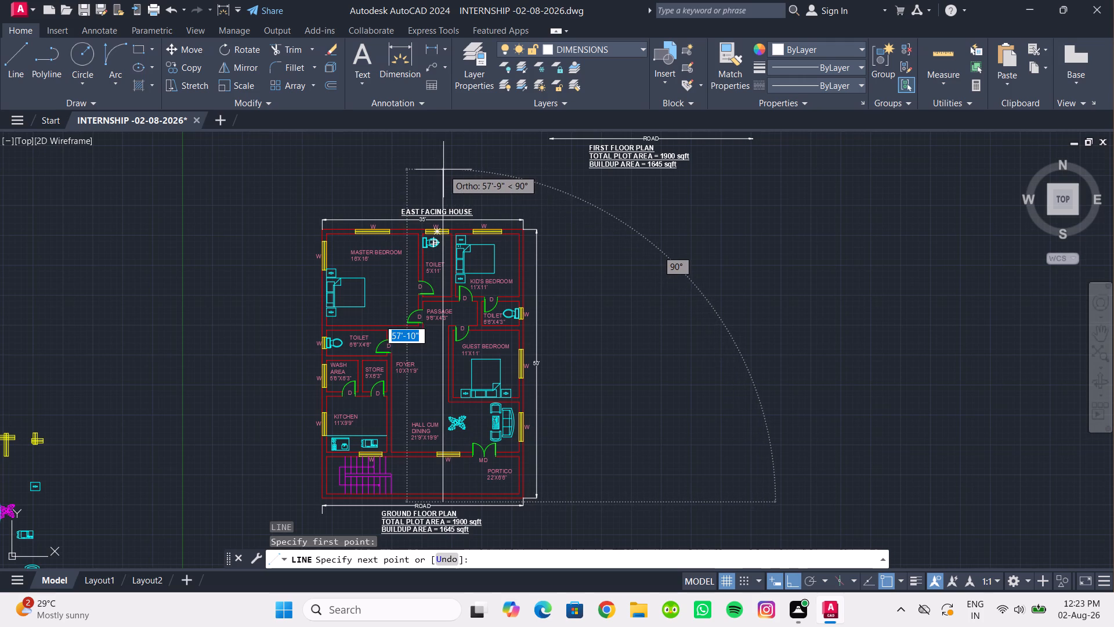
left_click(441, 191)
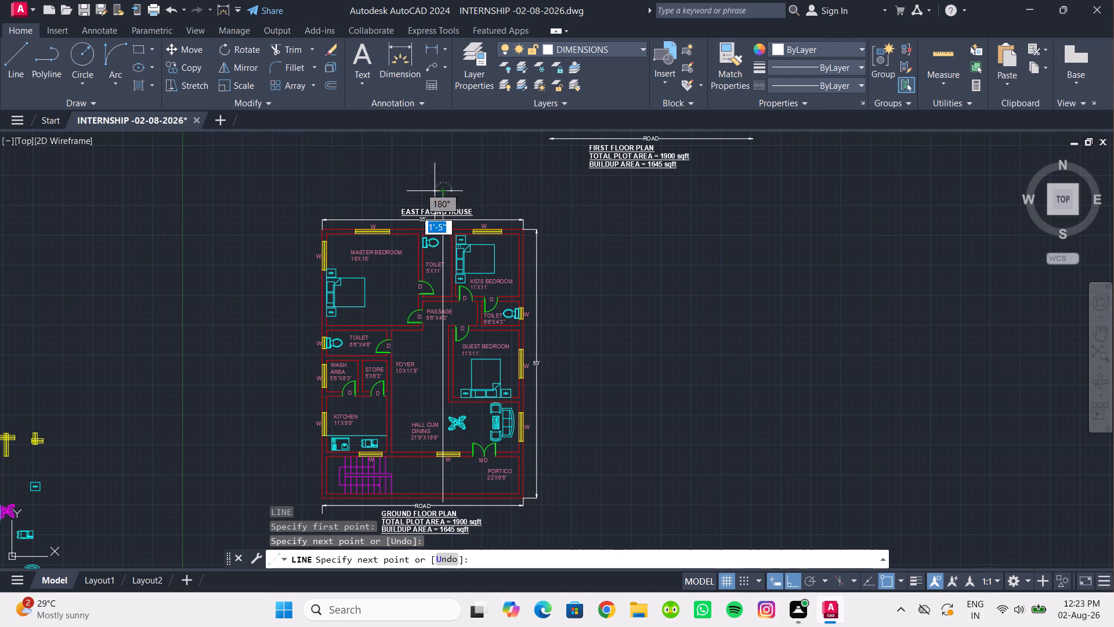
left_click(418, 190)
key("Escape")
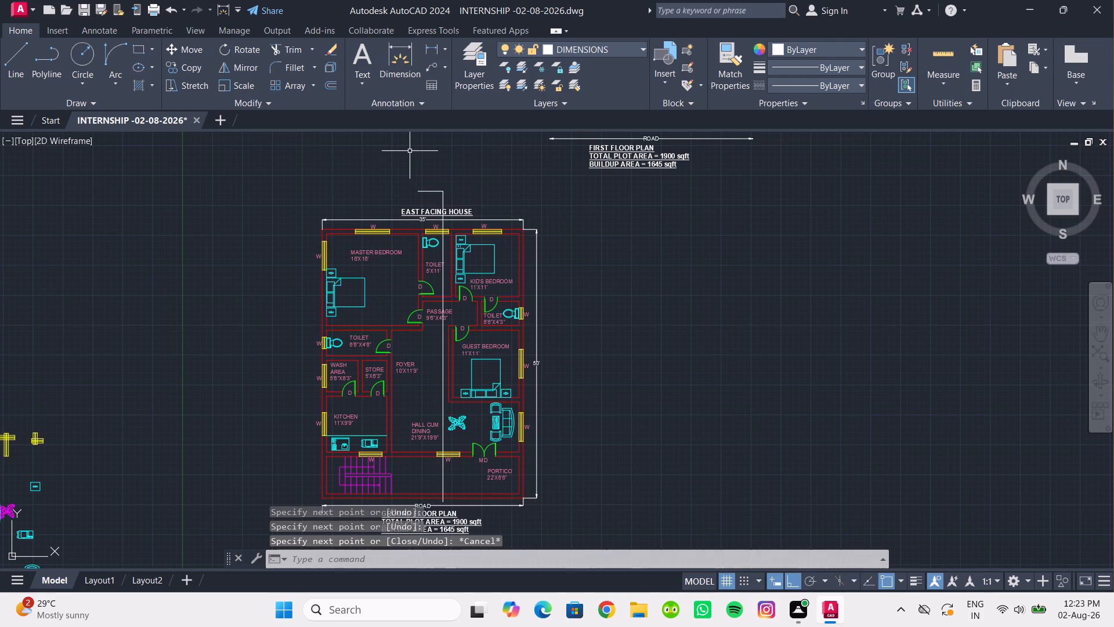
Draw an open arrowhead at the section line's upper end with two diagonal lines about 9" long at about 39°.
scroll(398, 172, "up", 2)
middle_click_drag(403, 176, 324, 128)
scroll(317, 147, "up", 1)
middle_click_drag(316, 147, 302, 147)
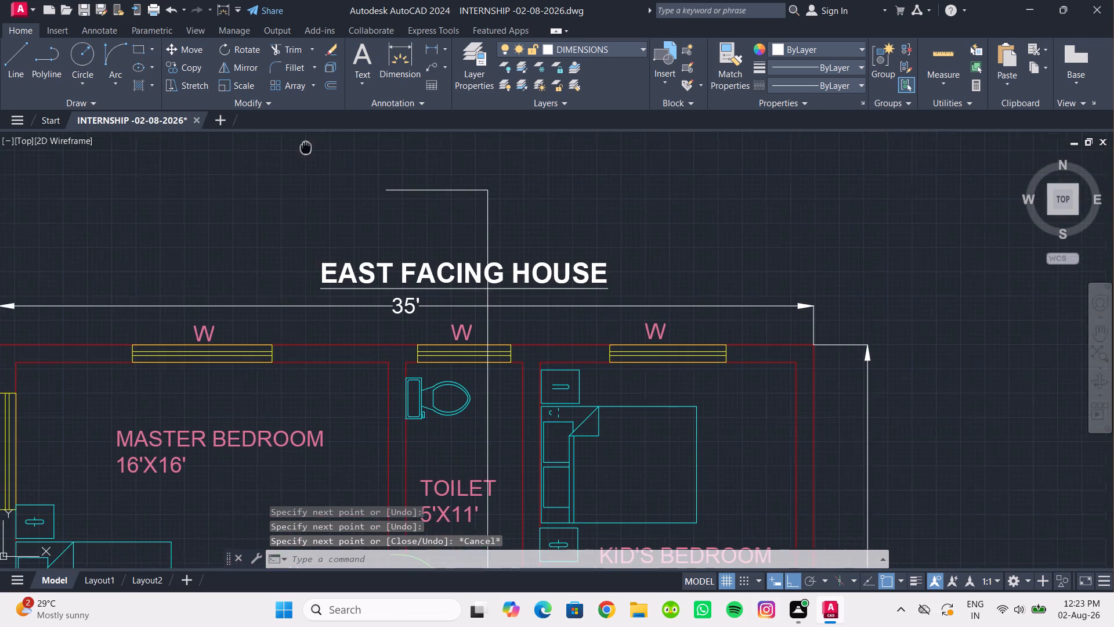
middle_click_drag(302, 147, 299, 148)
left_click(15, 58)
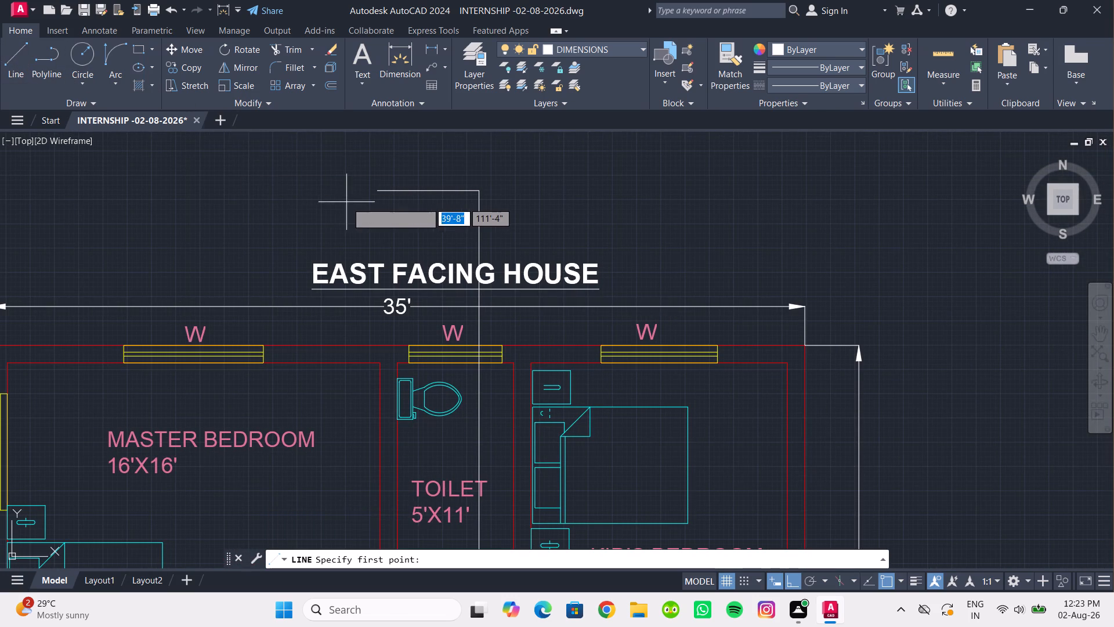
scroll(347, 202, "up", 2)
middle_click_drag(360, 204, 303, 315)
left_click(365, 284)
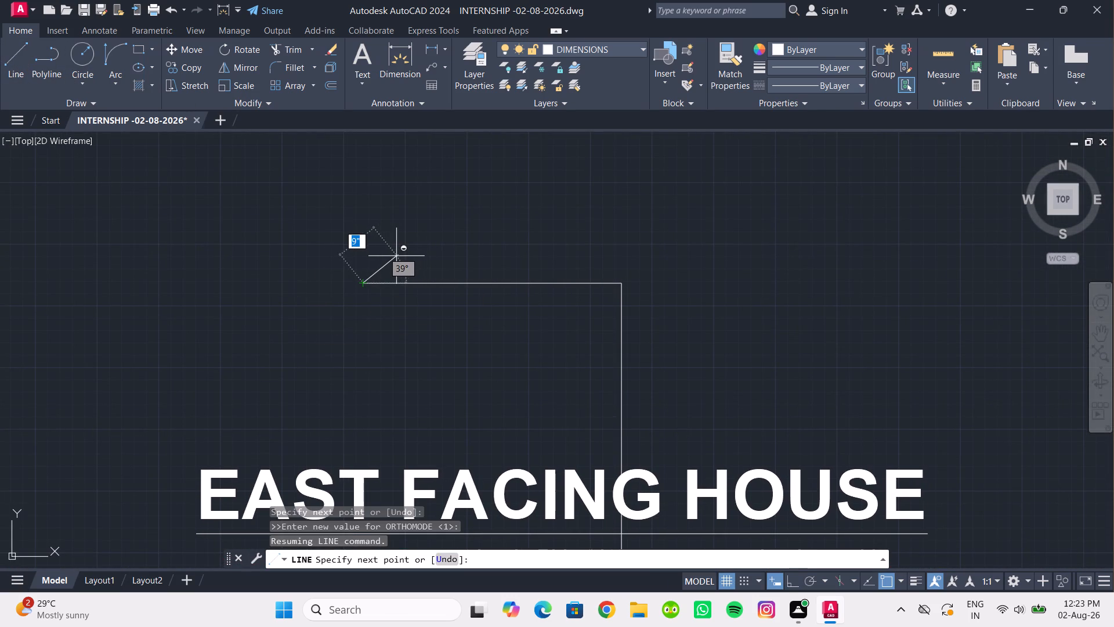
left_click(396, 256, "shift")
key("Escape")
key("space")
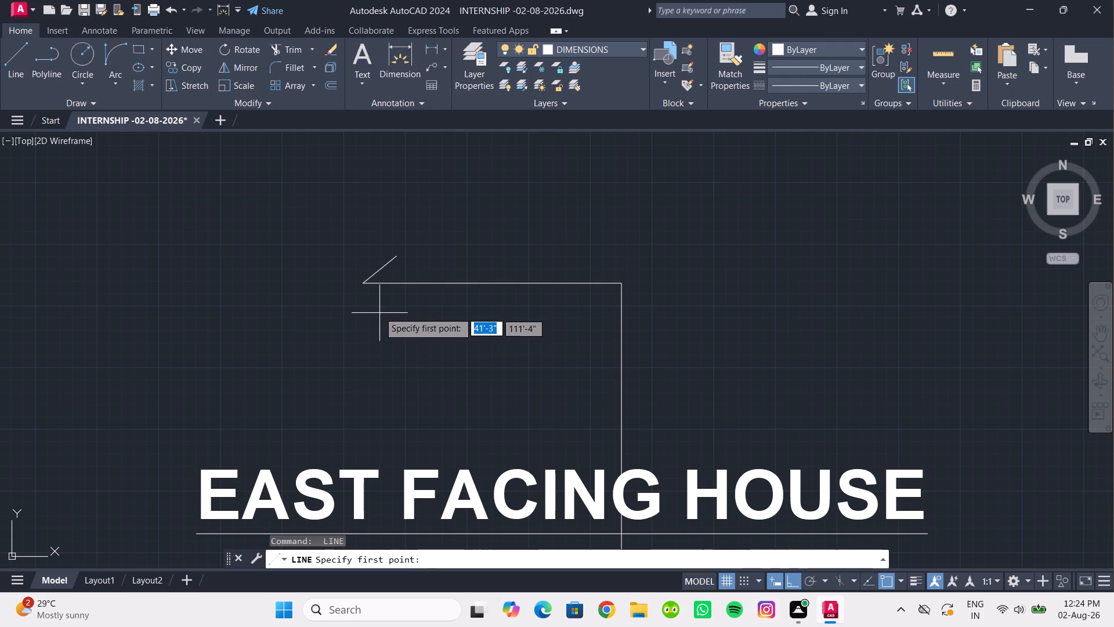
left_click(363, 282)
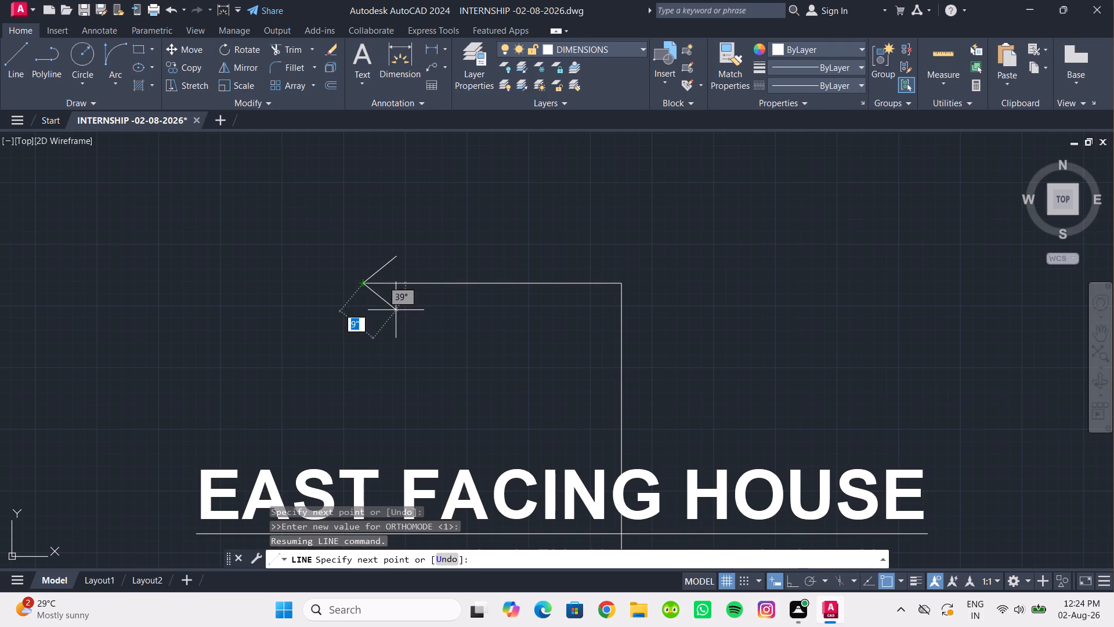
left_click(396, 310, "shift")
key("Escape")
Copy the W label of the master bedroom's upper window to just left of the section line's arrowhead.
scroll(417, 341, "down", 3)
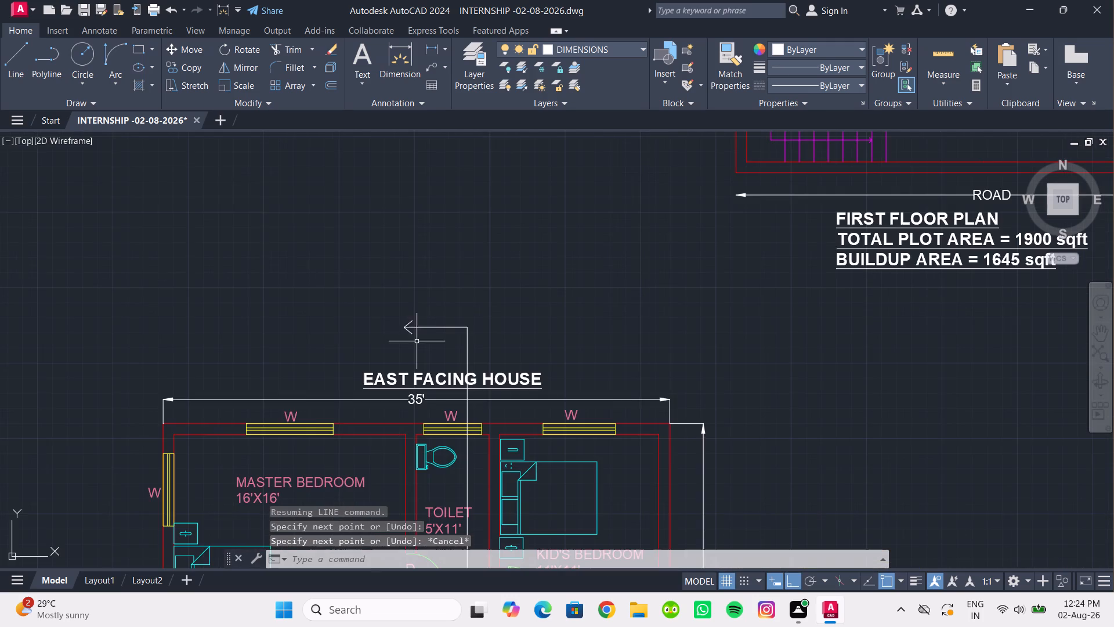
scroll(417, 341, "down", 1)
middle_click_drag(417, 341, 411, 312)
scroll(411, 312, "up", 1)
middle_click_drag(411, 312, 468, 370)
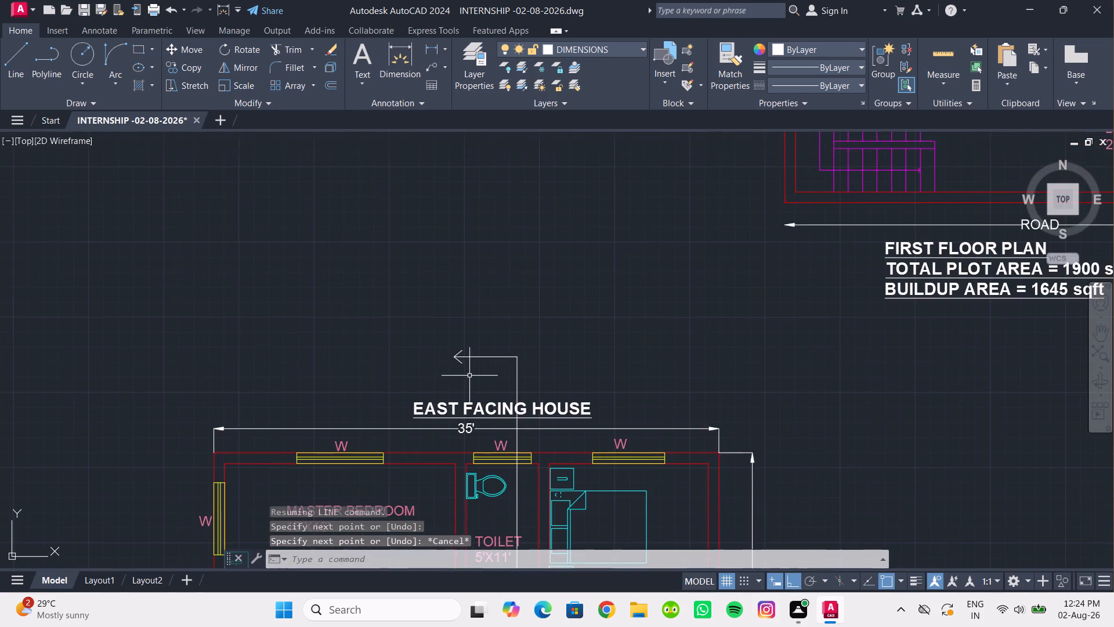
scroll(465, 376, "up", 1)
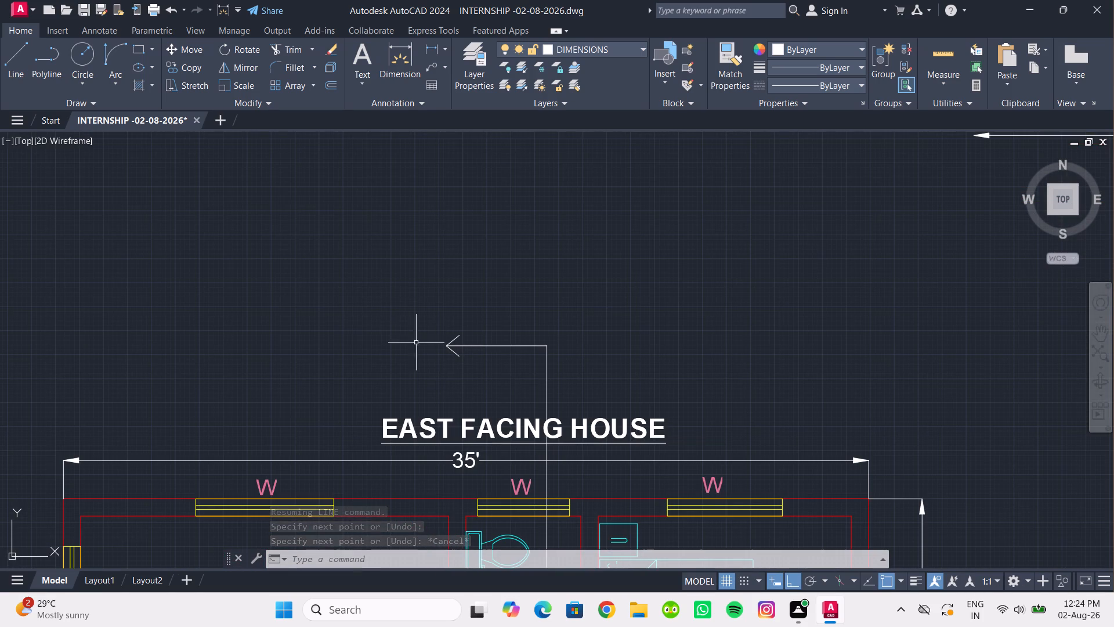
left_click(275, 489)
left_click(191, 73)
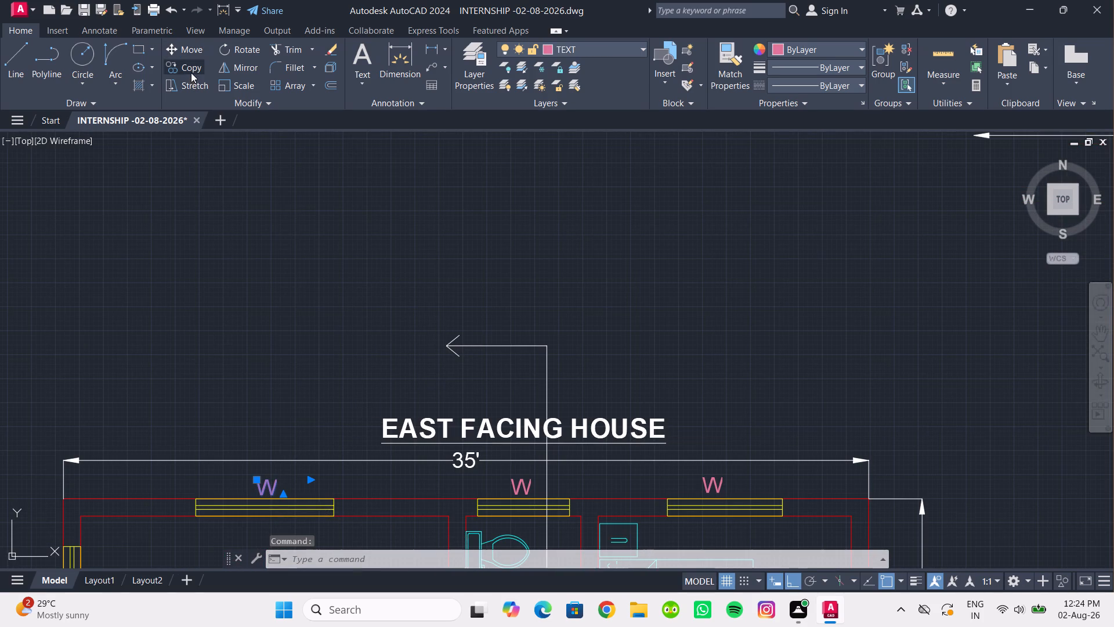
left_click(270, 474)
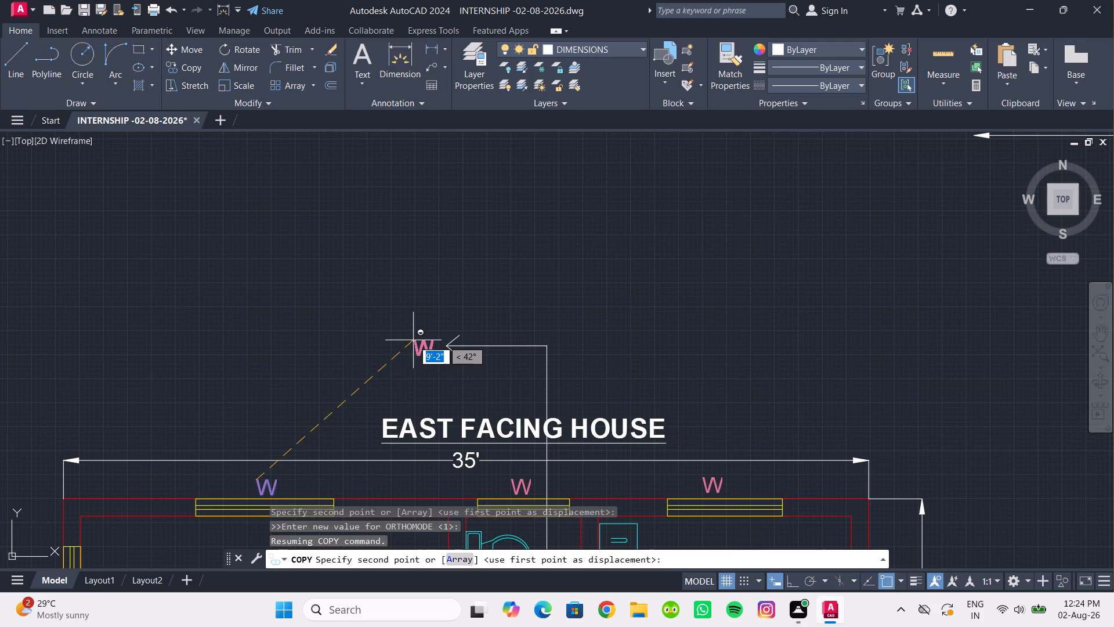
left_click(413, 340, "shift")
key("Escape")
key("Escape")
scroll(423, 351, "up", 2)
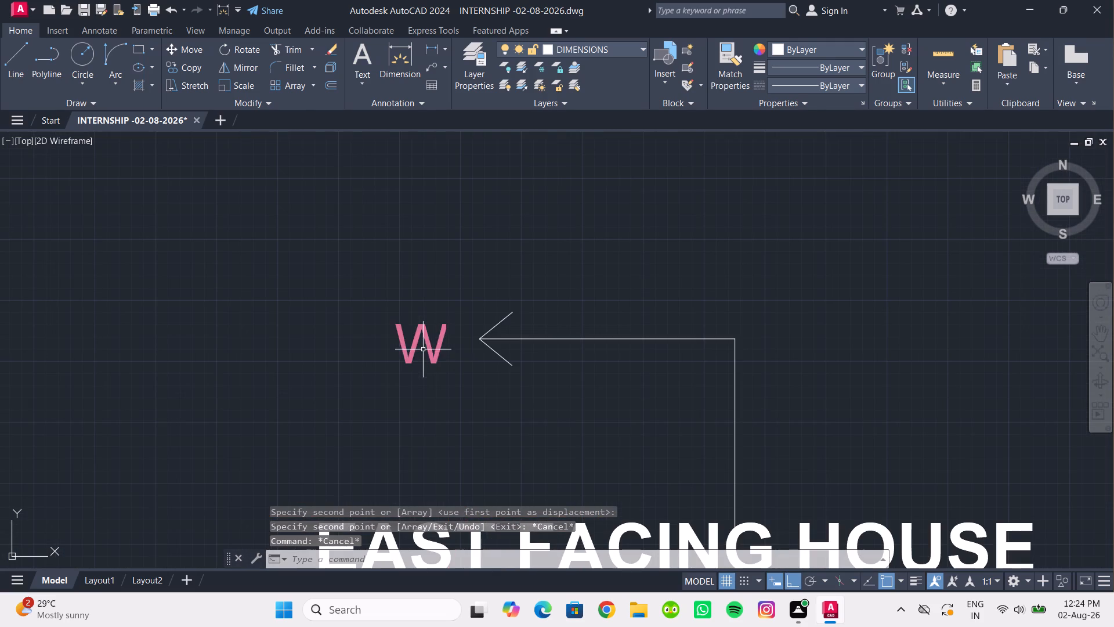
Change the copied W label beside the section line's upper arrowhead to B.
double_click(425, 336)
key("BackSpace")
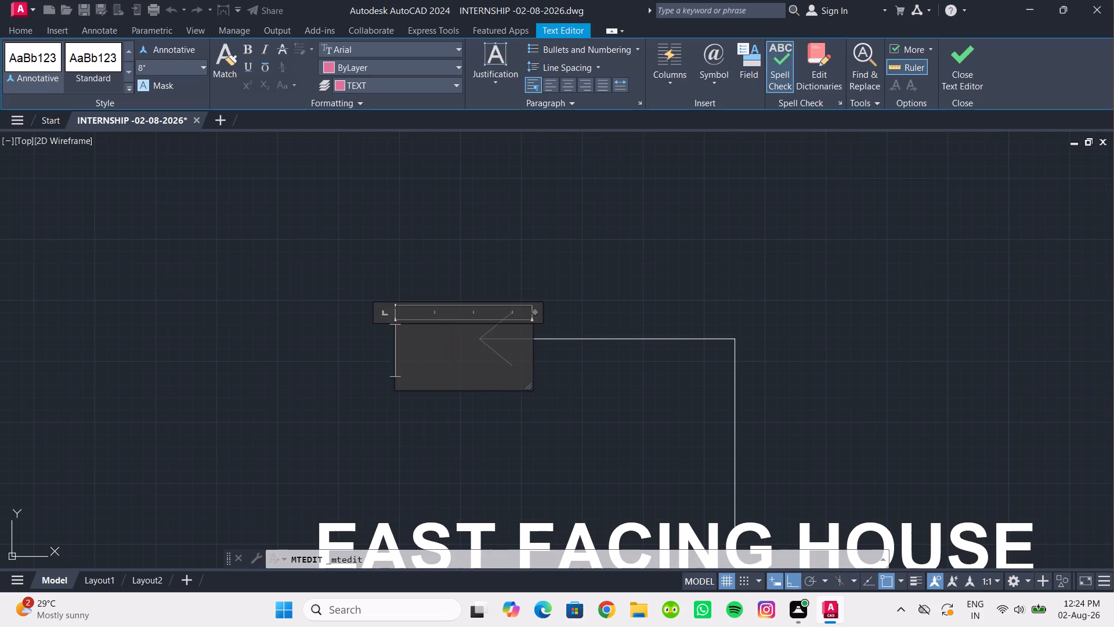
key("b")
left_click(160, 494)
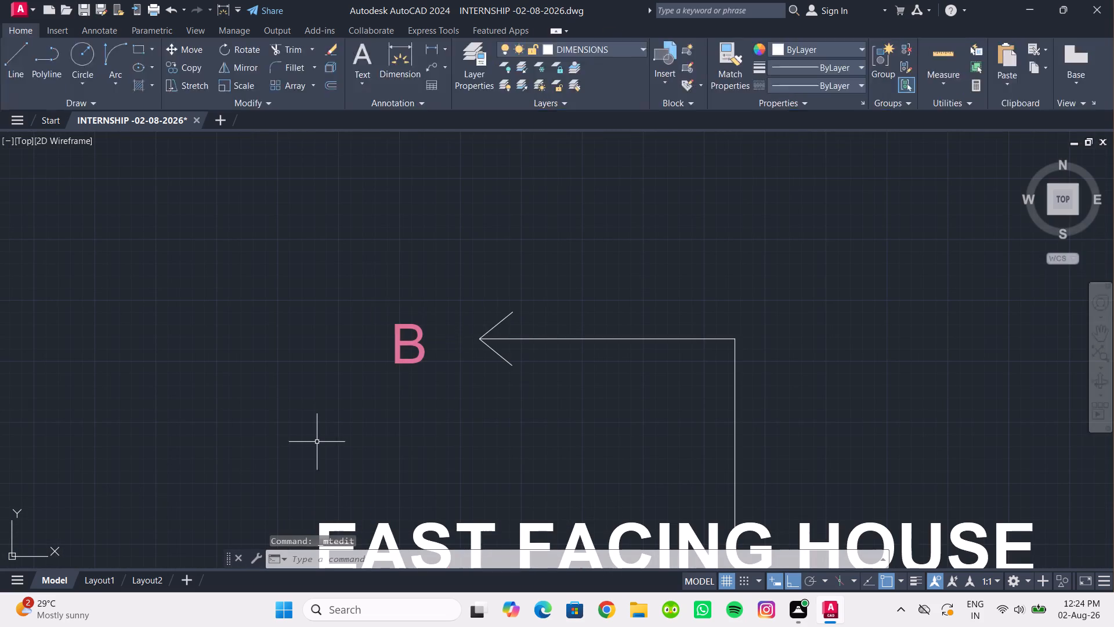
Move the B label slightly right so it sits closer to the section line's upper arrowhead.
scroll(318, 441, "down", 4)
scroll(318, 441, "up", 3)
left_click(382, 379)
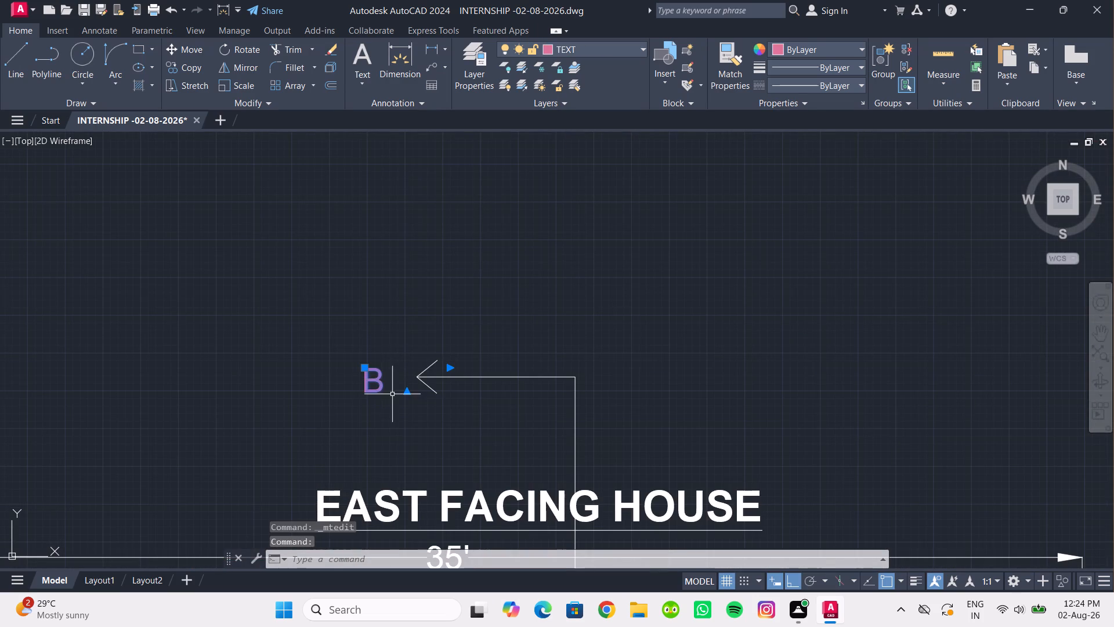
scroll(366, 335, "up", 1)
left_click(187, 44)
left_click(376, 382)
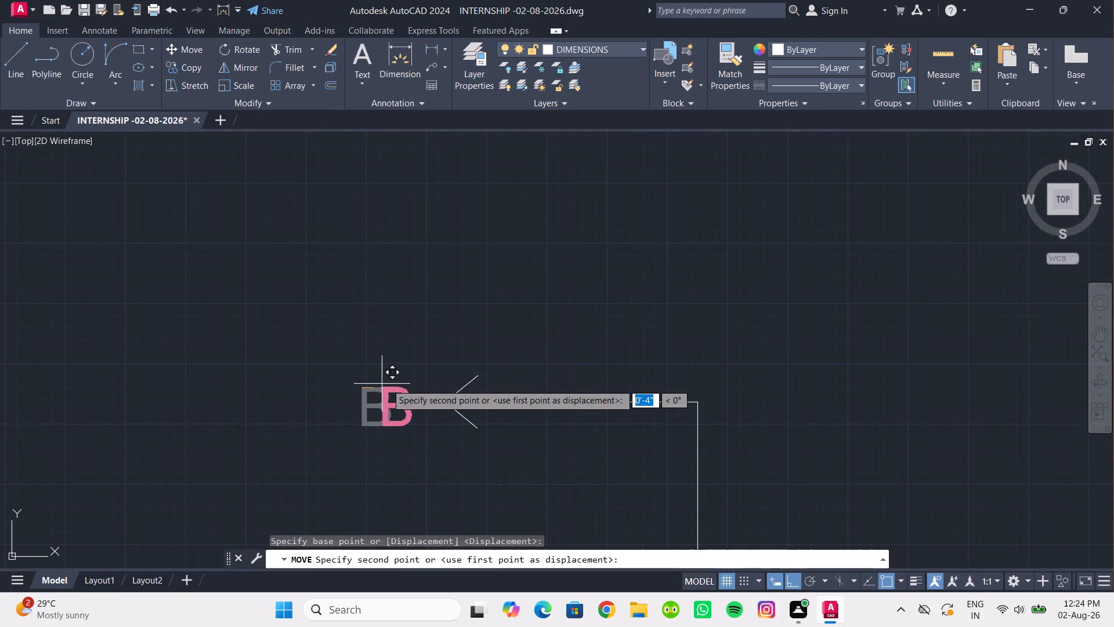
left_click(412, 384)
Draw a short horizontal segment leftward from the section line's lower end, just above the ROAD dimension line.
scroll(411, 369, "down", 4)
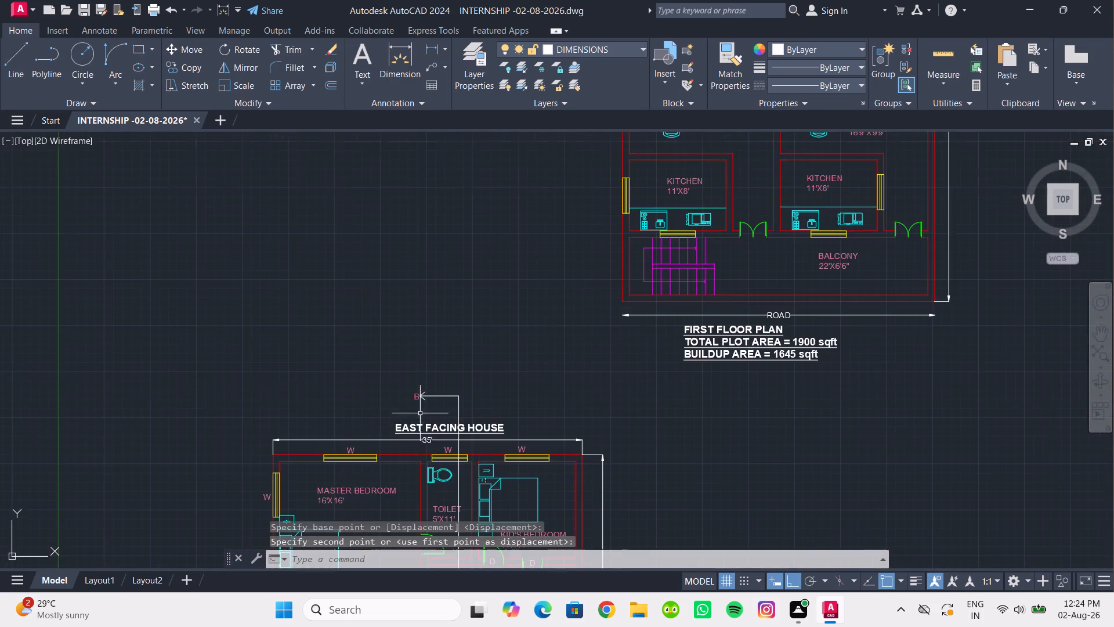
middle_click_drag(393, 275, 390, 229)
middle_click_drag(411, 362, 395, 147)
middle_click_drag(410, 359, 410, 141)
middle_click_drag(415, 390, 429, 301)
scroll(452, 311, "up", 7)
key("l")
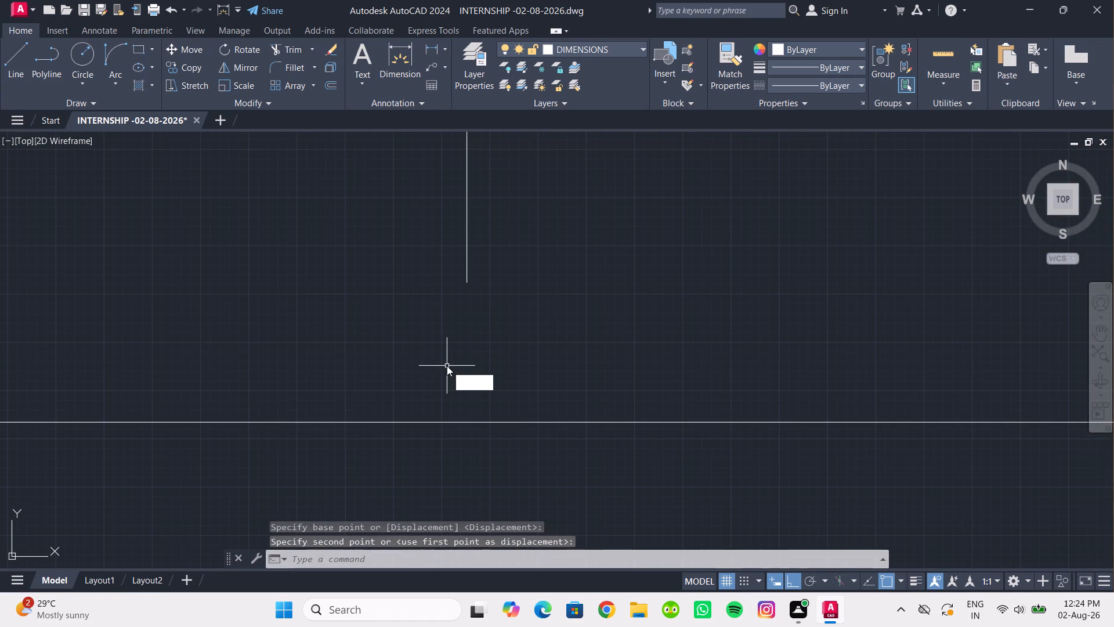
key("Return")
left_click(466, 283)
scroll(376, 277, "down", 3)
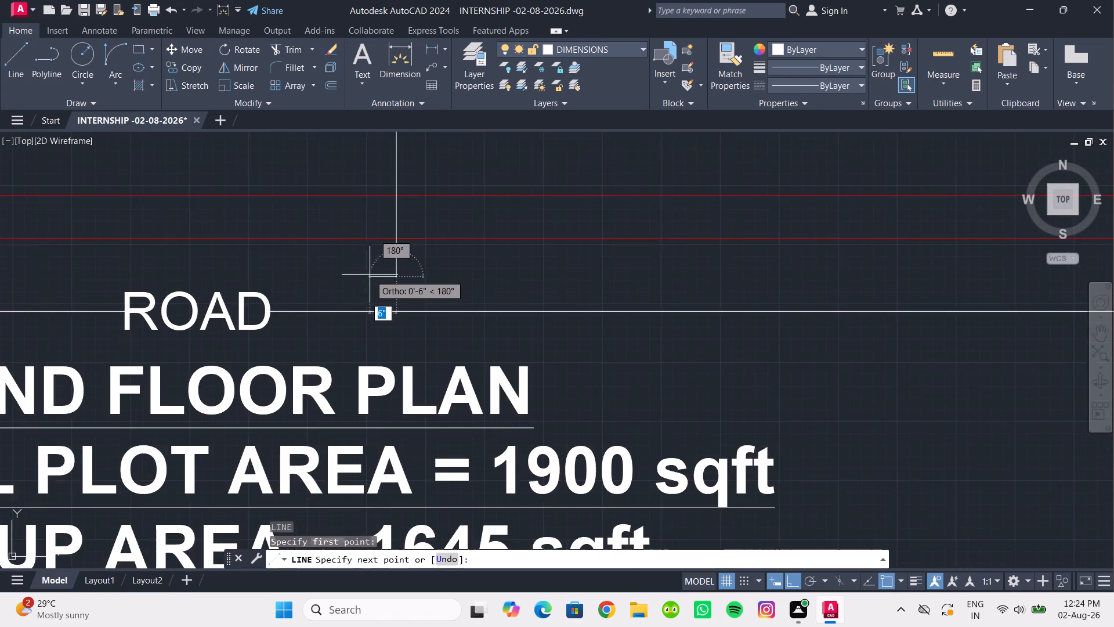
middle_click_drag(370, 275, 497, 330)
left_click(447, 322)
key("Escape")
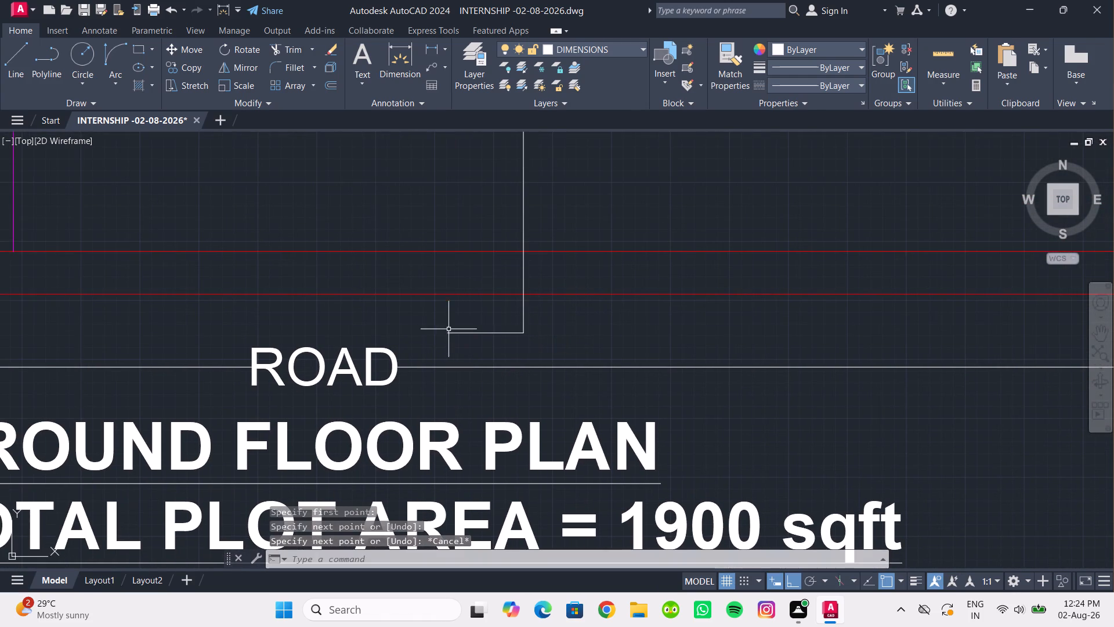
Draw an open arrowhead at the left end of the section line's lower segment with two short diagonal lines.
scroll(449, 341, "up", 2)
key("space")
scroll(447, 336, "up", 2)
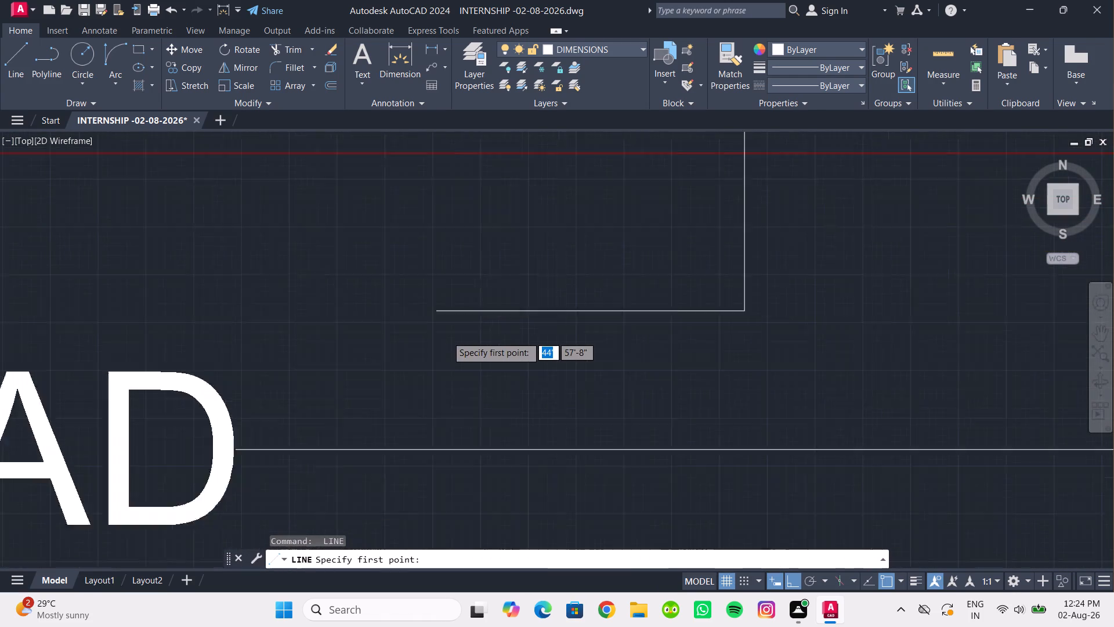
left_click(426, 292)
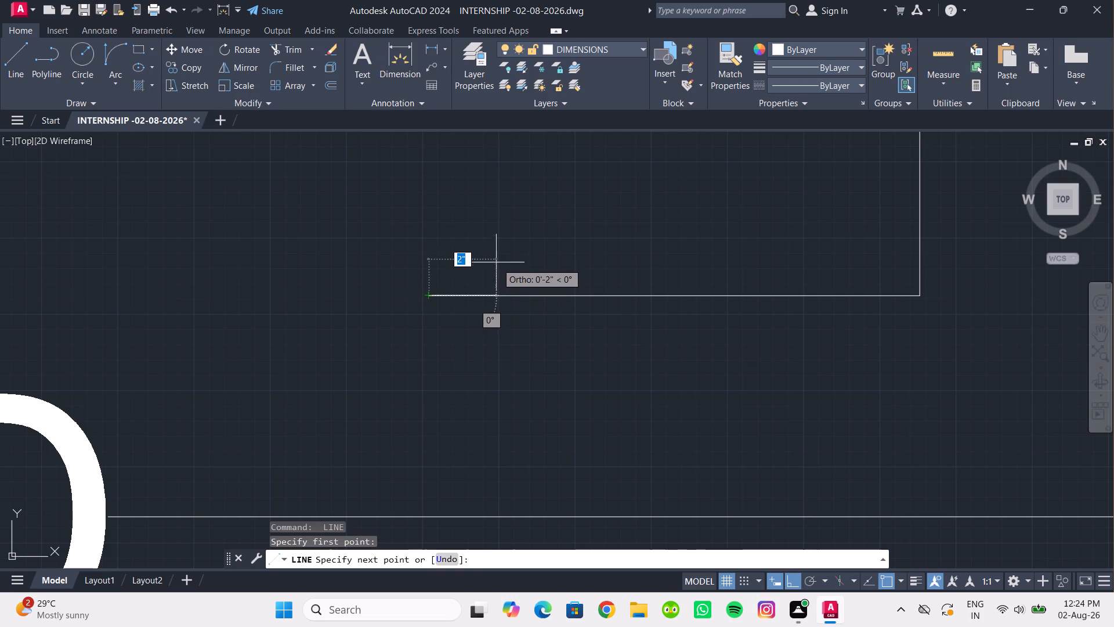
left_click(502, 240, "shift")
key("Escape")
key("space")
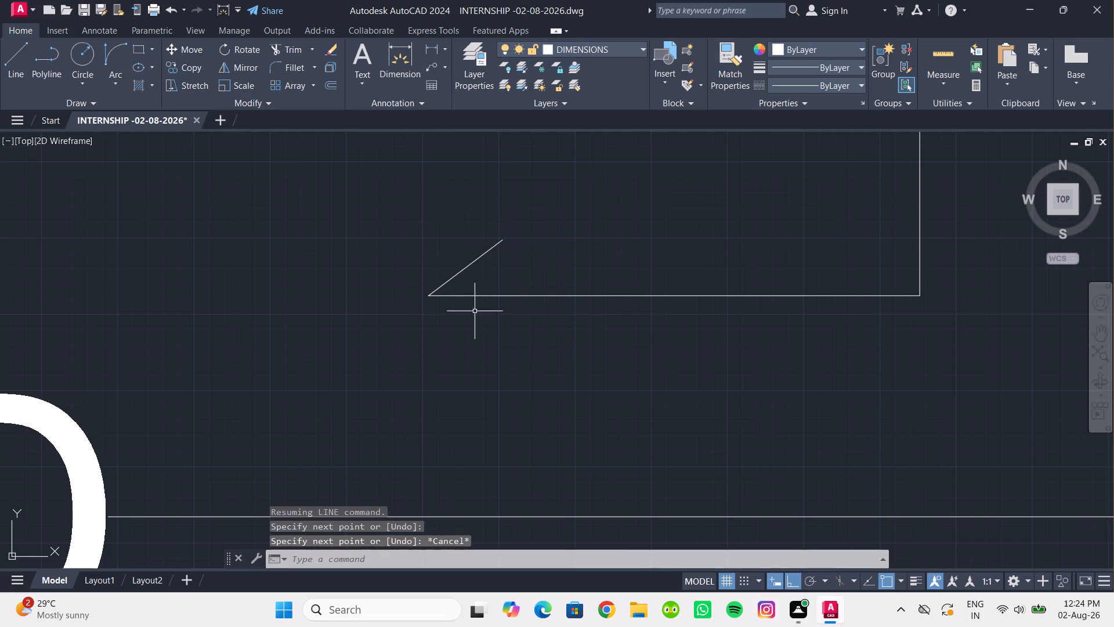
left_click(425, 291)
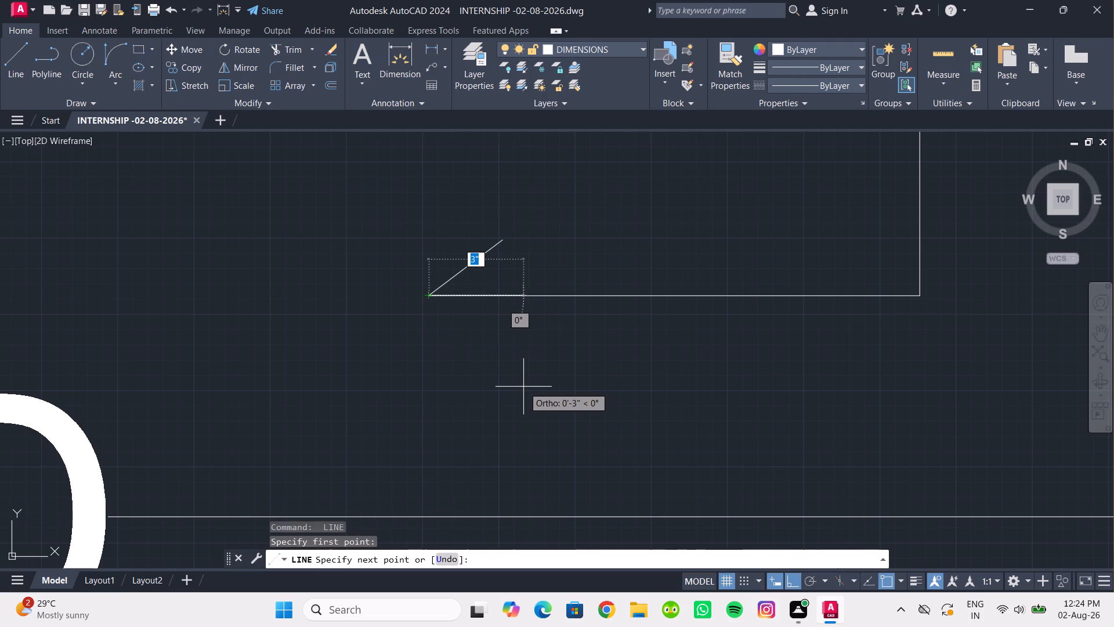
left_click(499, 357, "shift")
key("Escape")
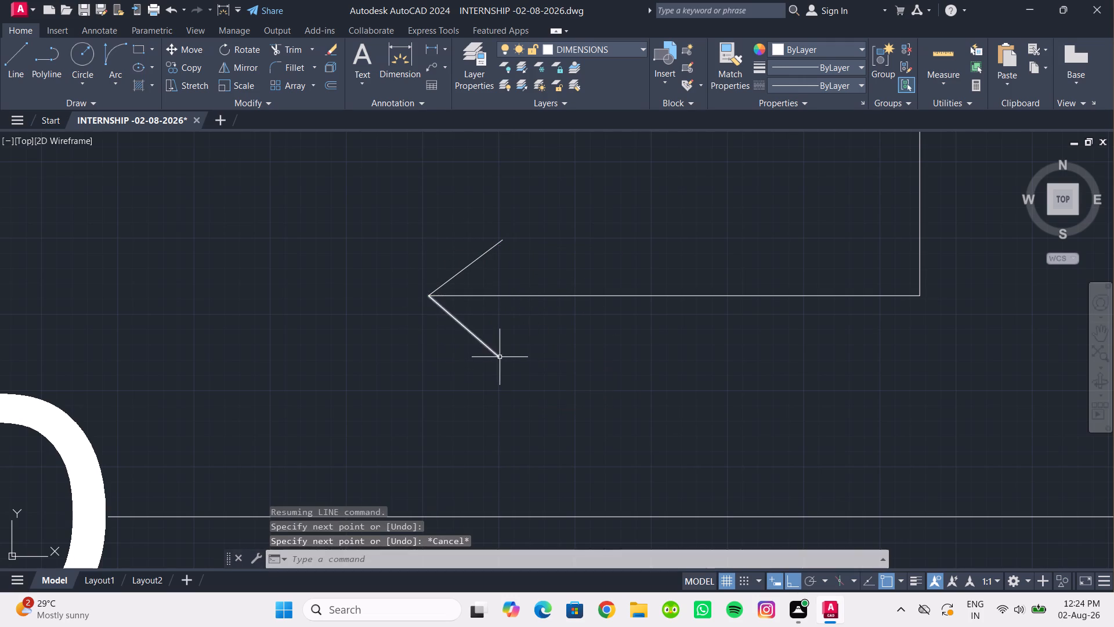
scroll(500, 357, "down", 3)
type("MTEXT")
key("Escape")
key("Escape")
Copy the W label of the hall window beside the section line to just left of the lower arrowhead.
scroll(449, 341, "down", 2)
middle_click_drag(450, 341, 465, 409)
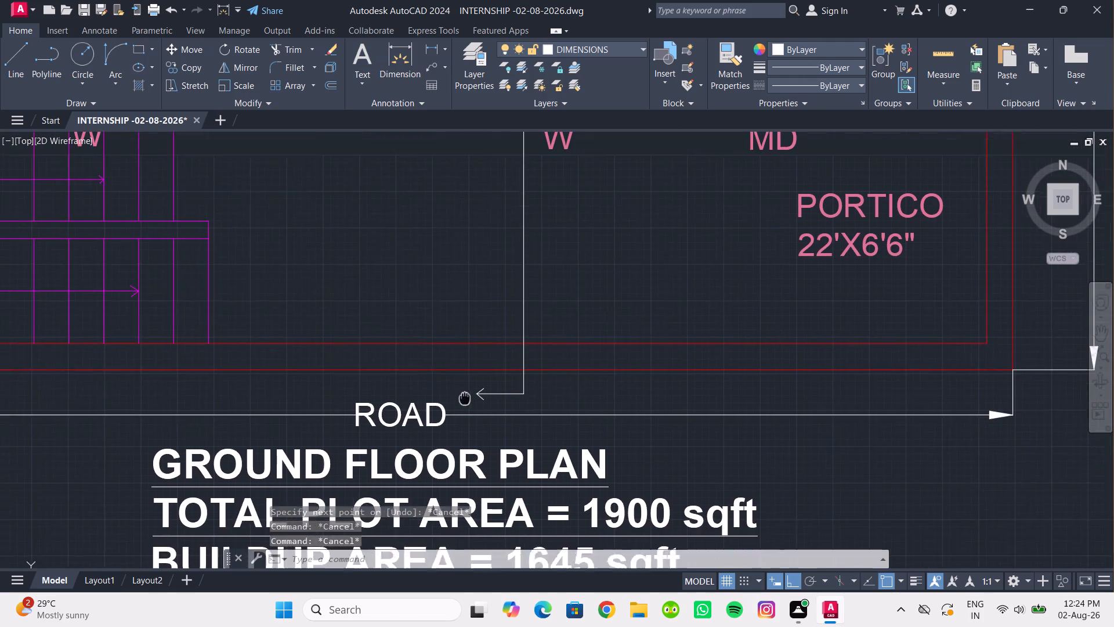
left_click(556, 160)
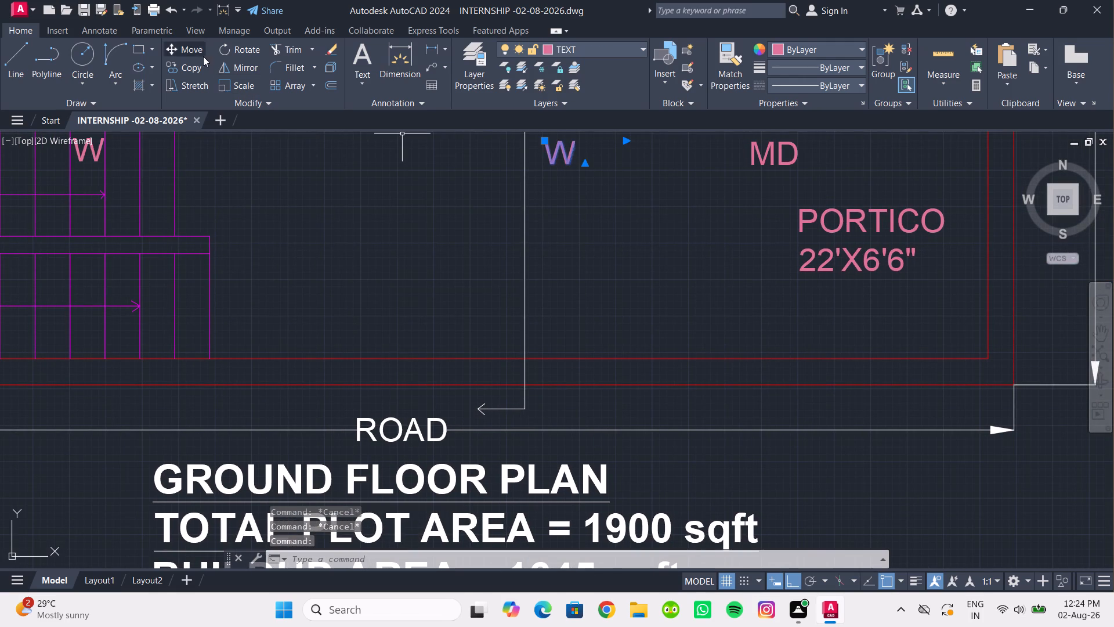
left_click(188, 68)
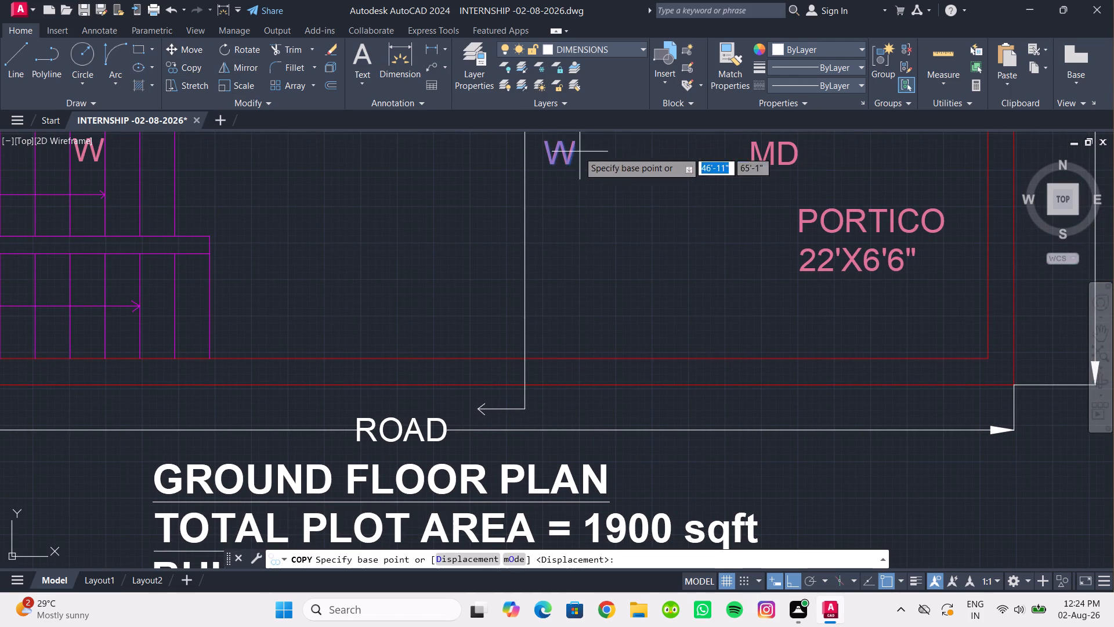
left_click(577, 152)
scroll(449, 398, "up", 3)
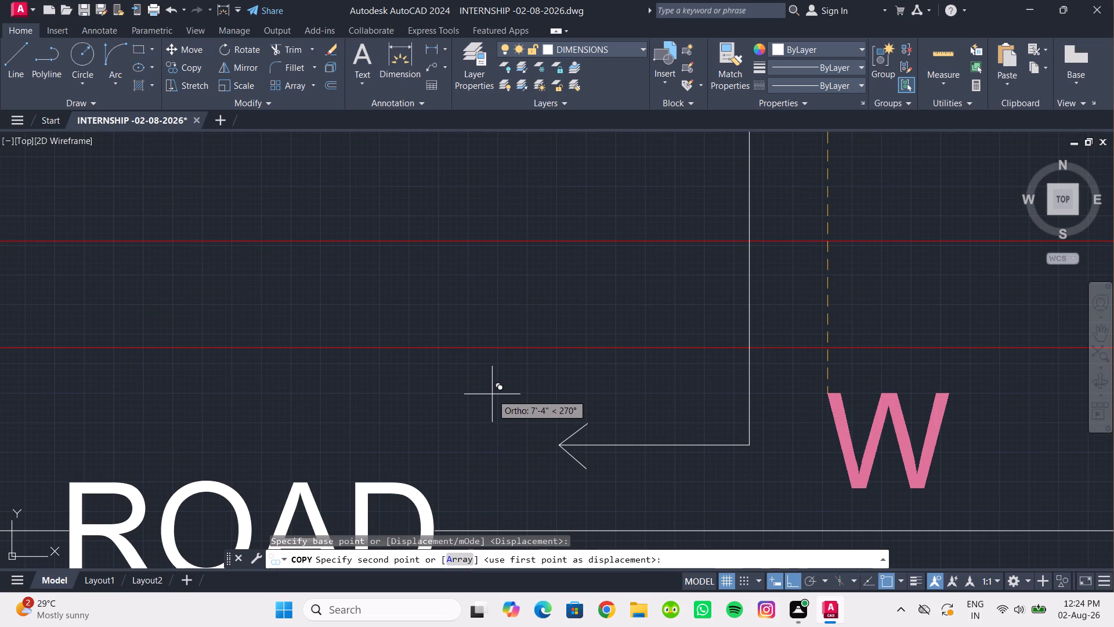
left_click(446, 379, "shift")
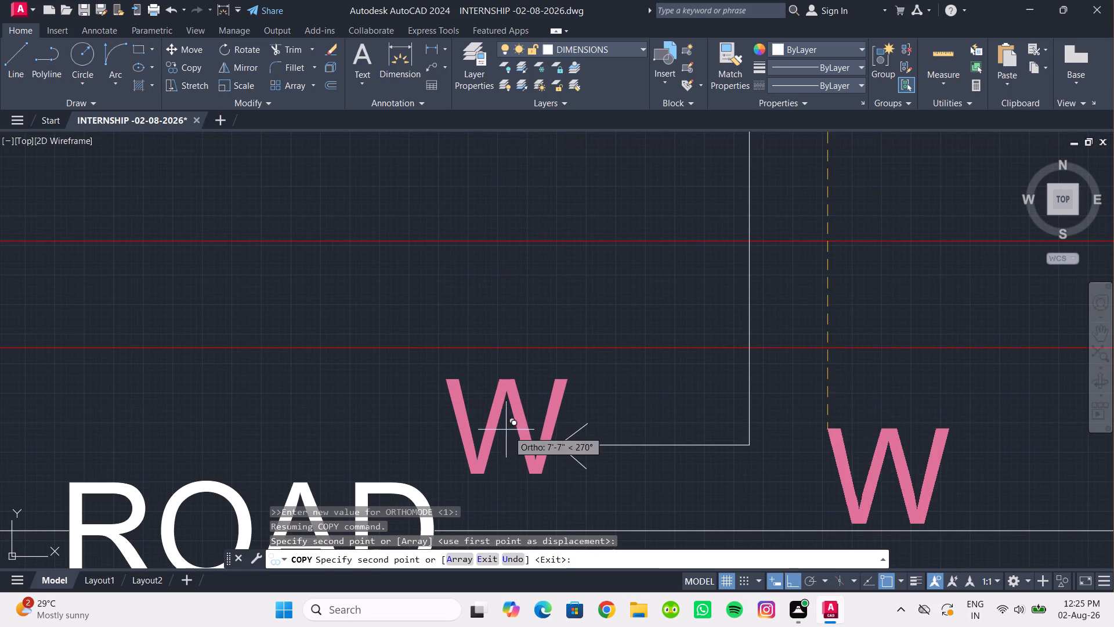
key("Escape")
Change the copied W label beside the section line's lower arrowhead to B.
double_click(516, 411)
left_click(513, 424)
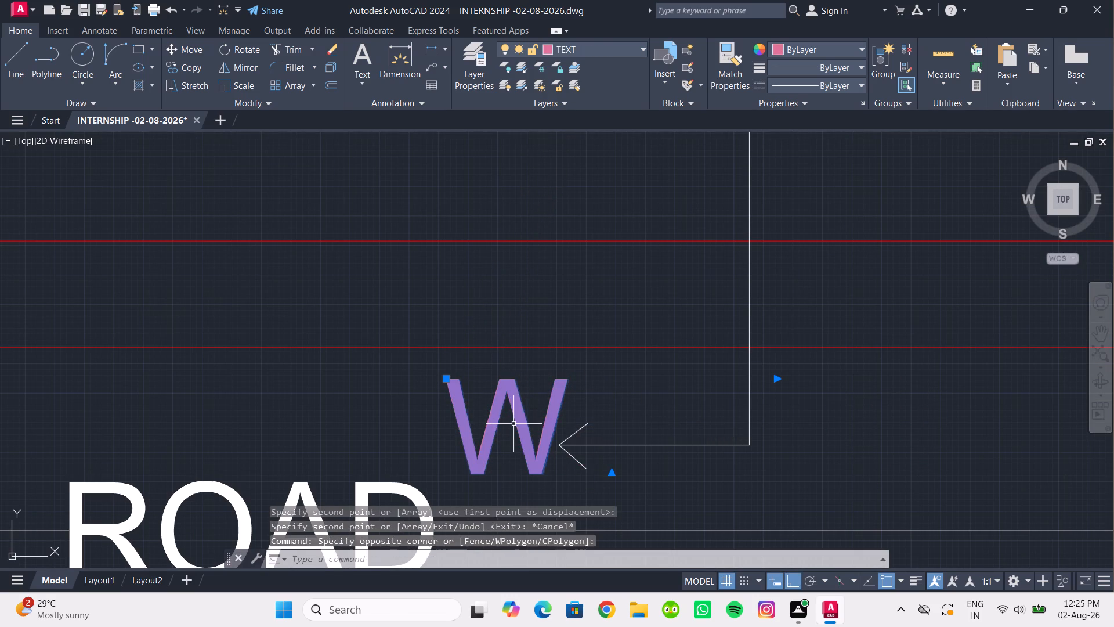
left_click(512, 417)
double_click(515, 421)
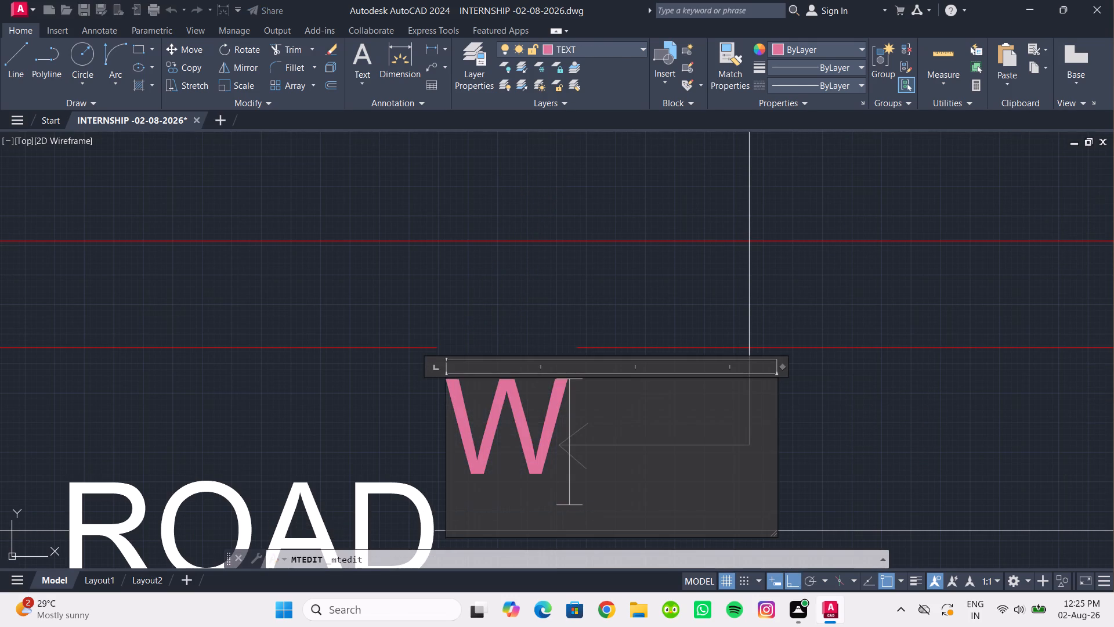
left_click_drag(557, 424, 434, 434)
key("BackSpace")
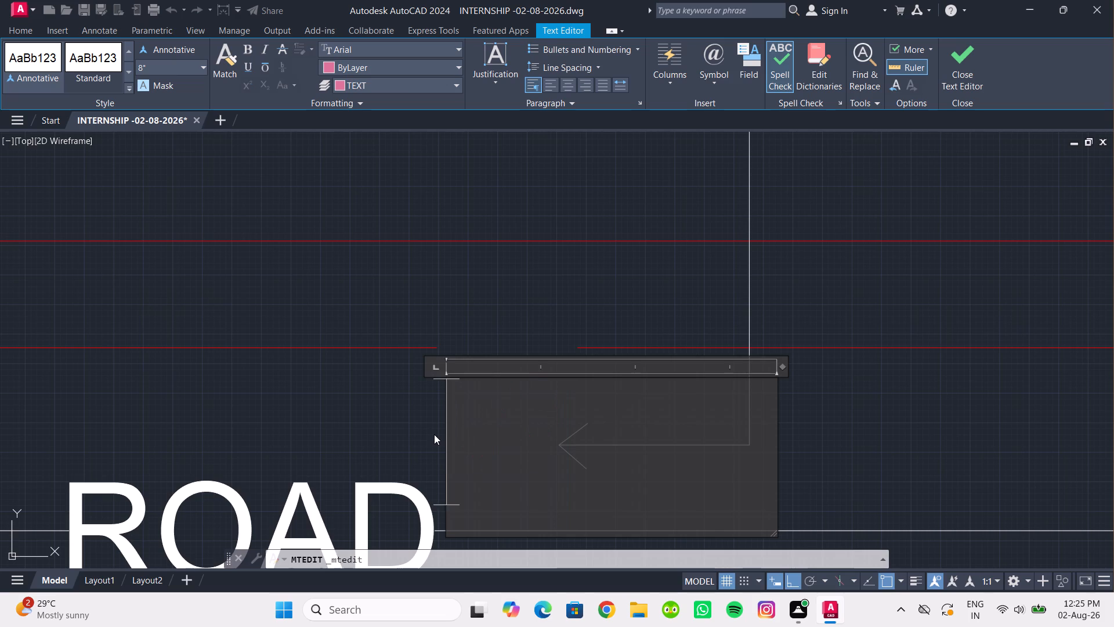
key("b")
left_click(878, 468)
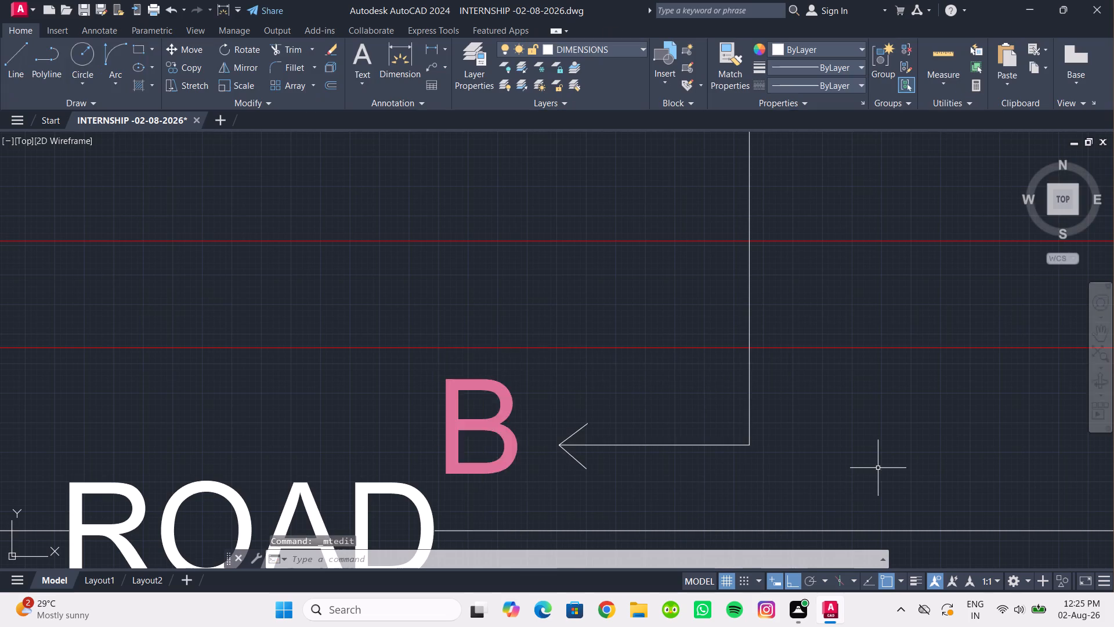
Review the section line and its end labels along the whole ground floor plan.
scroll(878, 468, "down", 4)
middle_click_drag(877, 468, 702, 470)
scroll(738, 391, "down", 3)
middle_click_drag(738, 391, 707, 430)
scroll(707, 430, "up", 1)
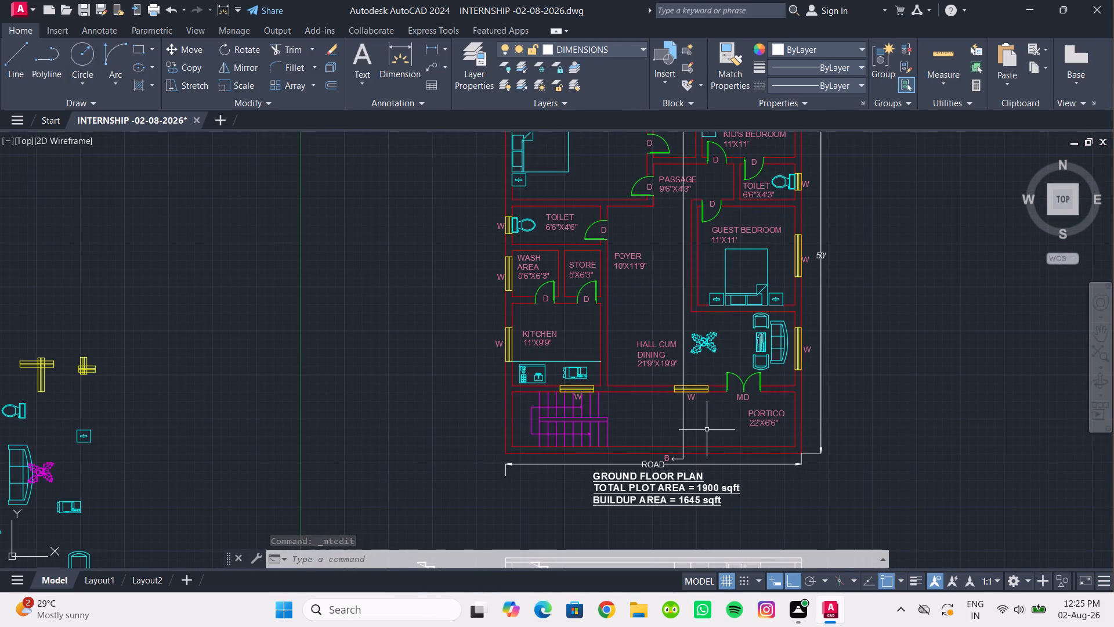
middle_click_drag(707, 430, 511, 474)
middle_click_drag(530, 290, 500, 473)
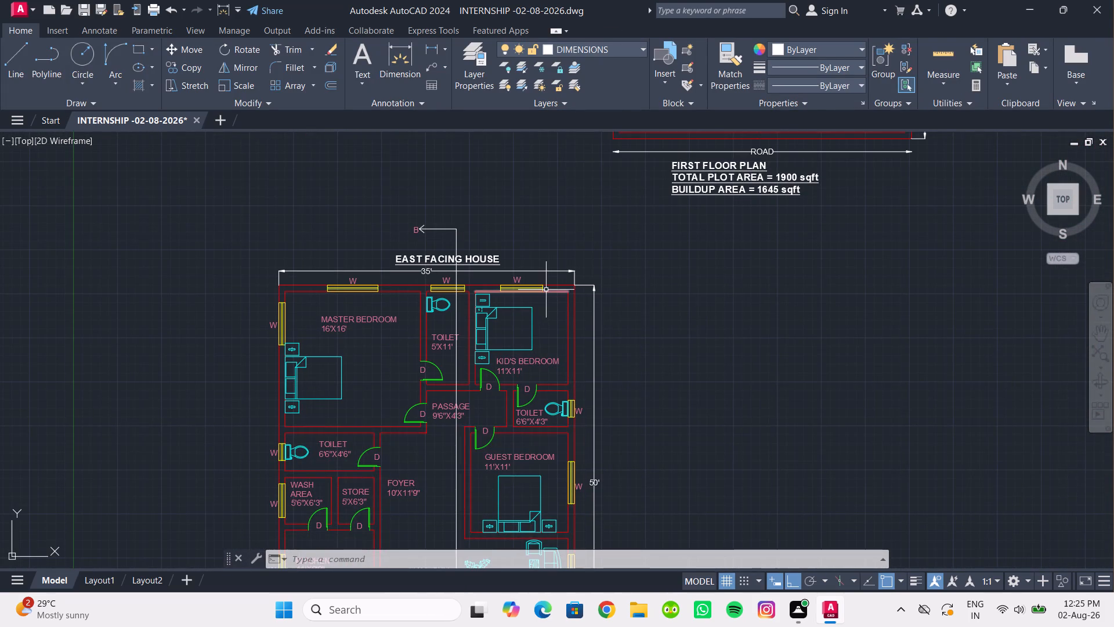
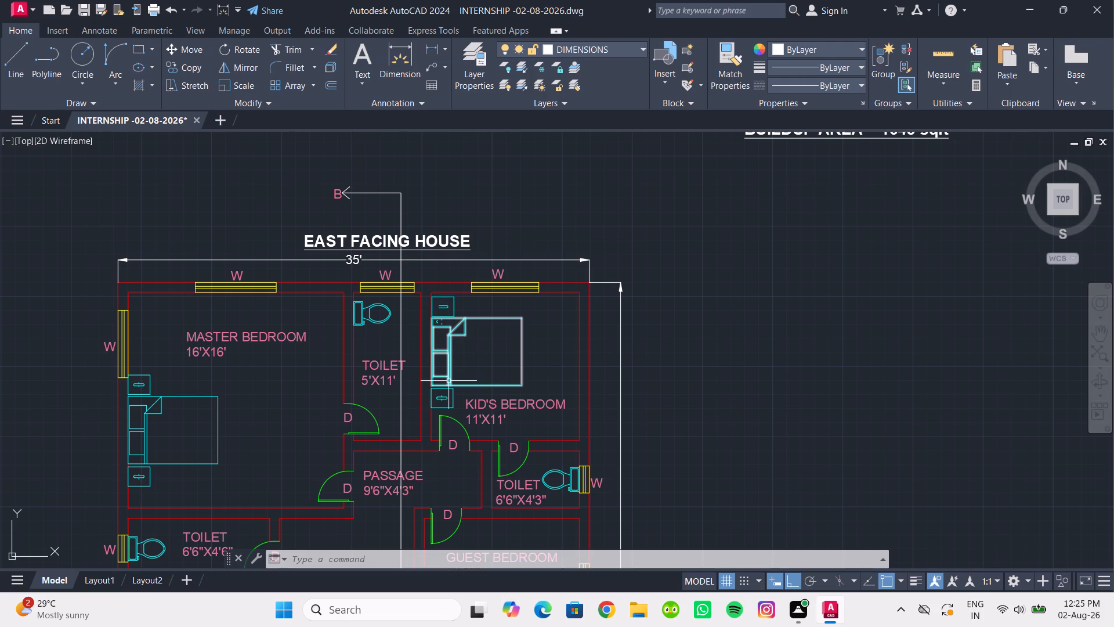
Examine the ground floor plan, its B-B section line and the front elevation below it.
scroll(446, 385, "down", 1)
middle_click_drag(446, 385, 435, 375)
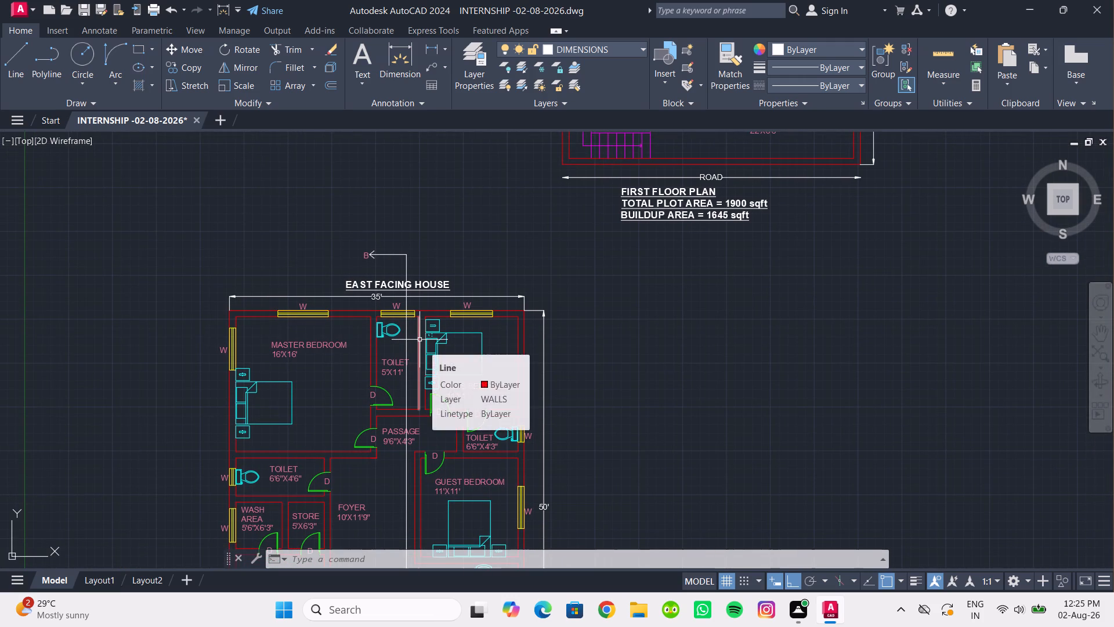
middle_click_drag(448, 347, 437, 270)
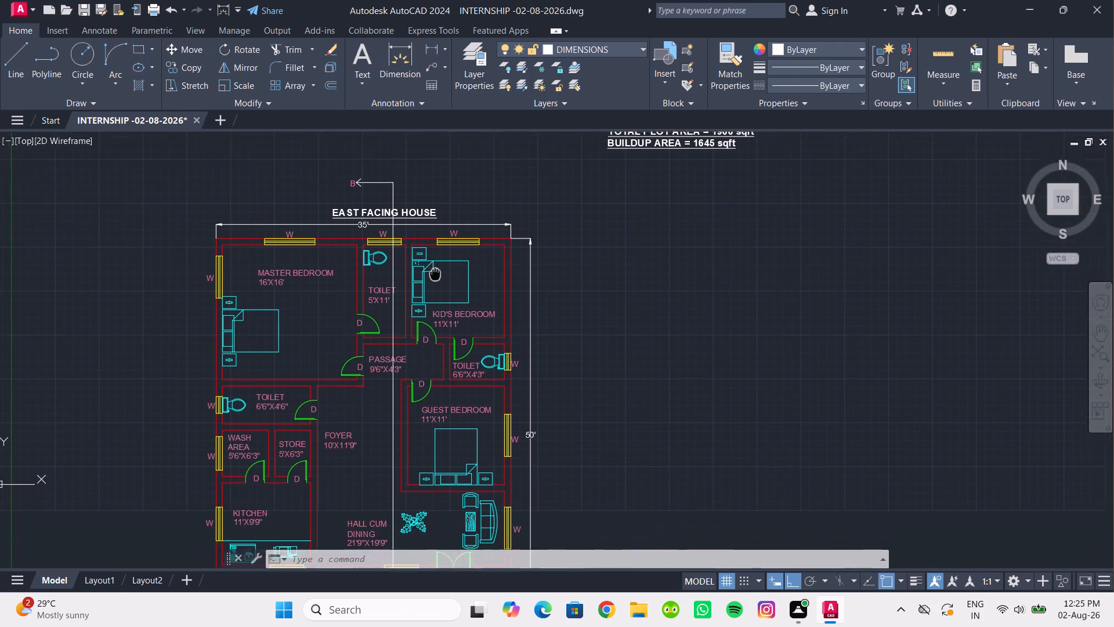
middle_click_drag(437, 270, 438, 266)
middle_click_drag(438, 266, 439, 157)
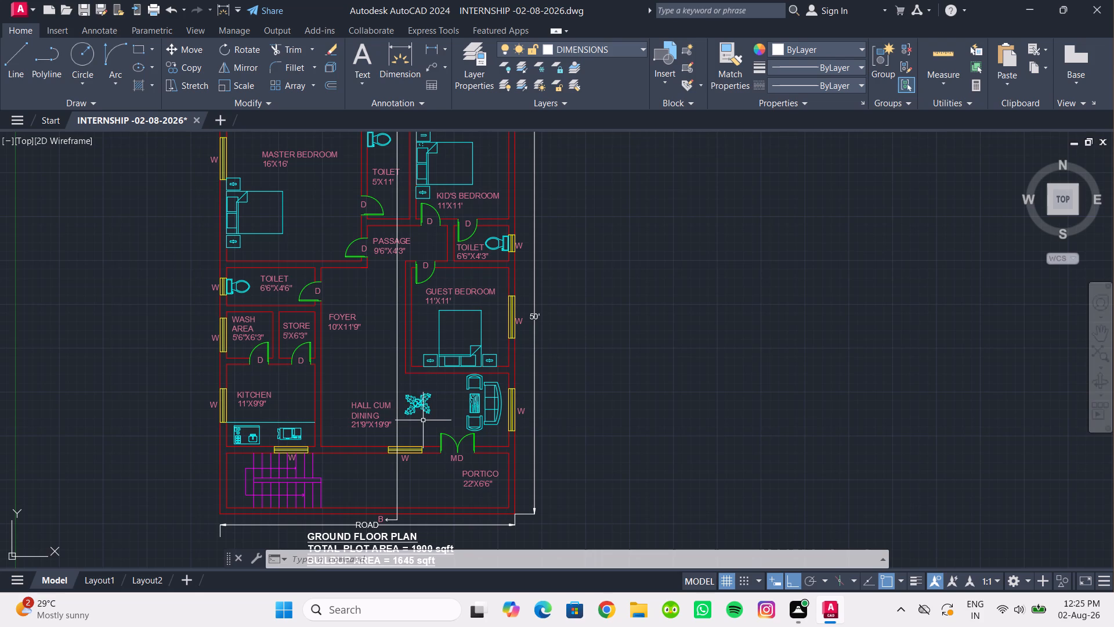
scroll(421, 415, "down", 1)
middle_click_drag(421, 415, 416, 428)
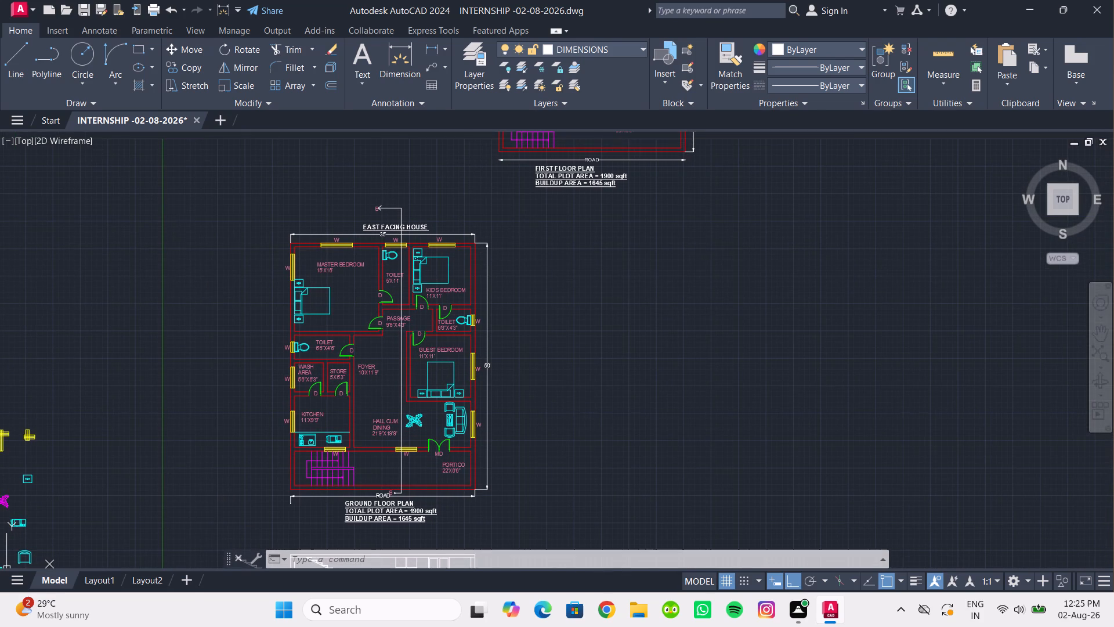
scroll(416, 428, "up", 1)
middle_click_drag(416, 428, 406, 472)
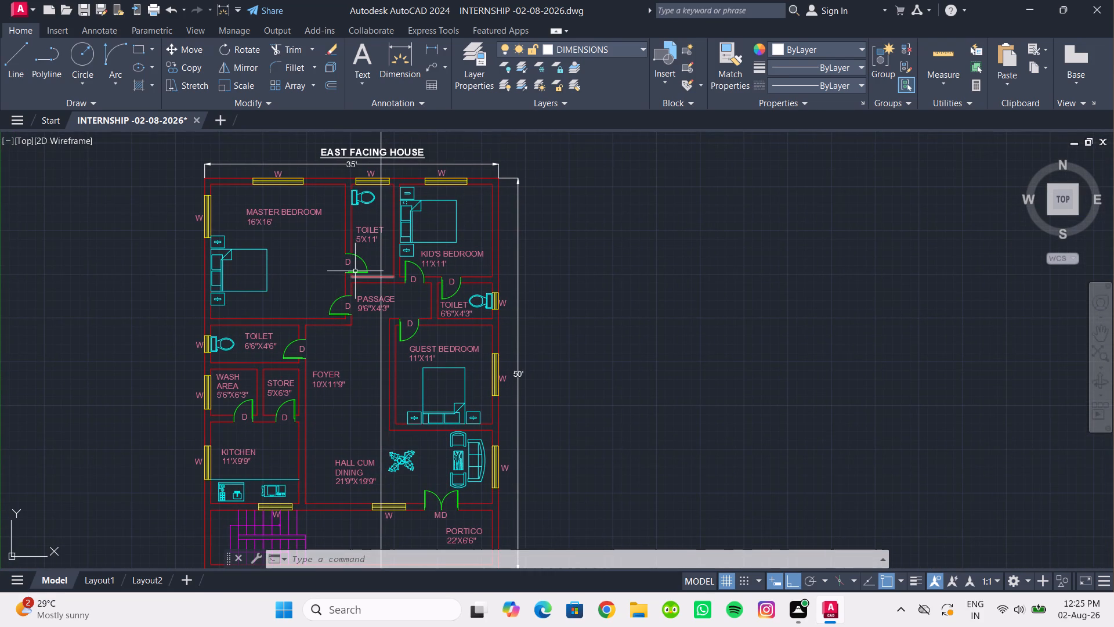
scroll(355, 273, "up", 1)
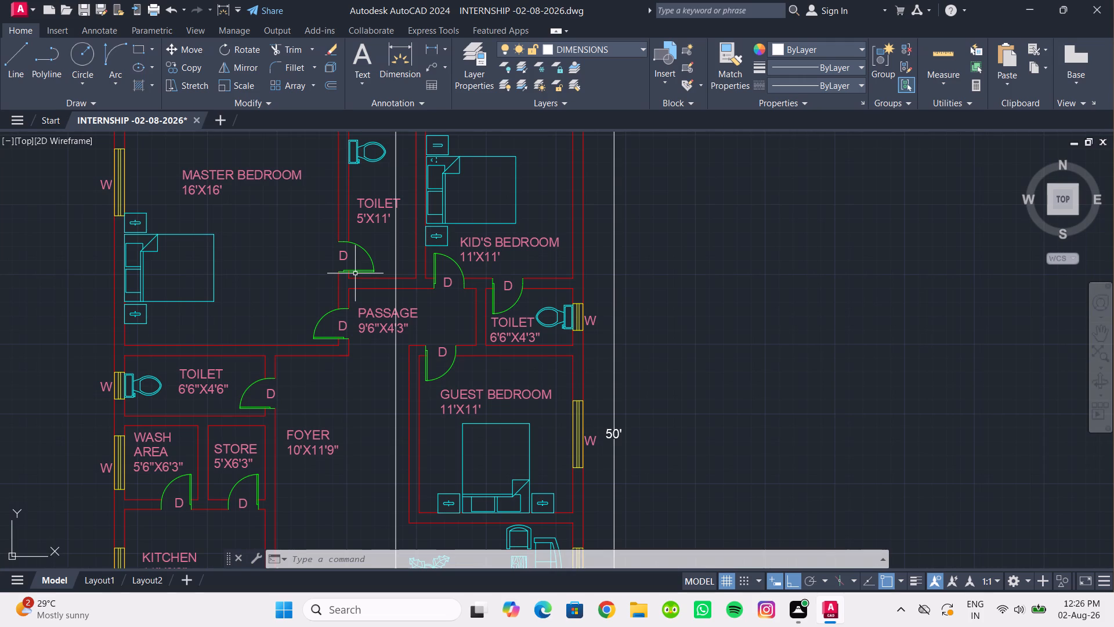
scroll(361, 290, "down", 1)
middle_click_drag(361, 290, 374, 322)
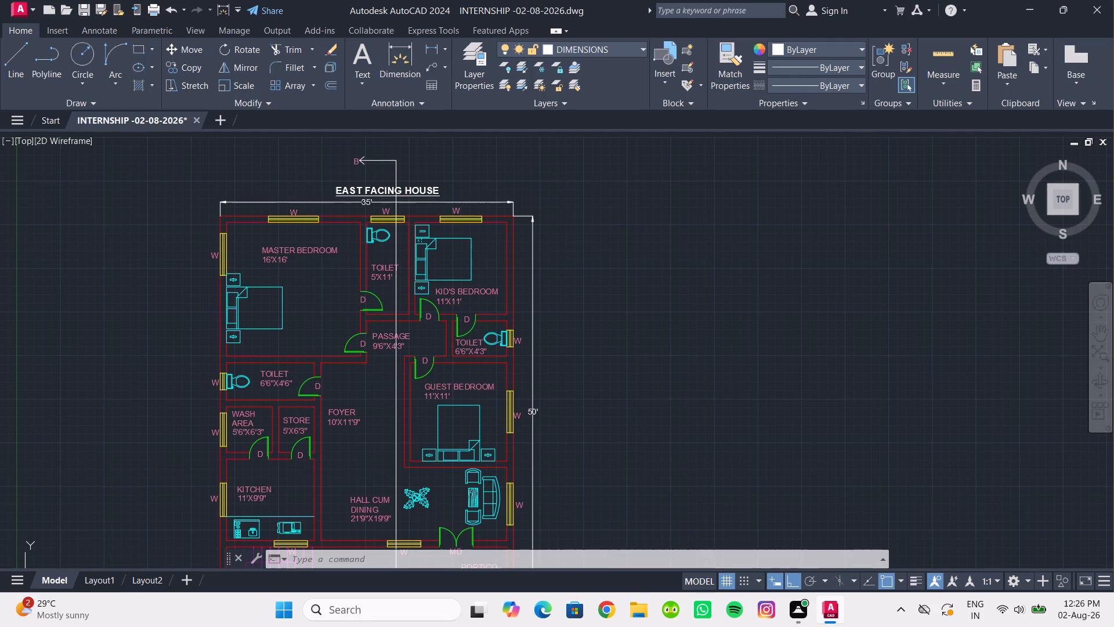
scroll(454, 279, "down", 1)
middle_click_drag(454, 279, 451, 275)
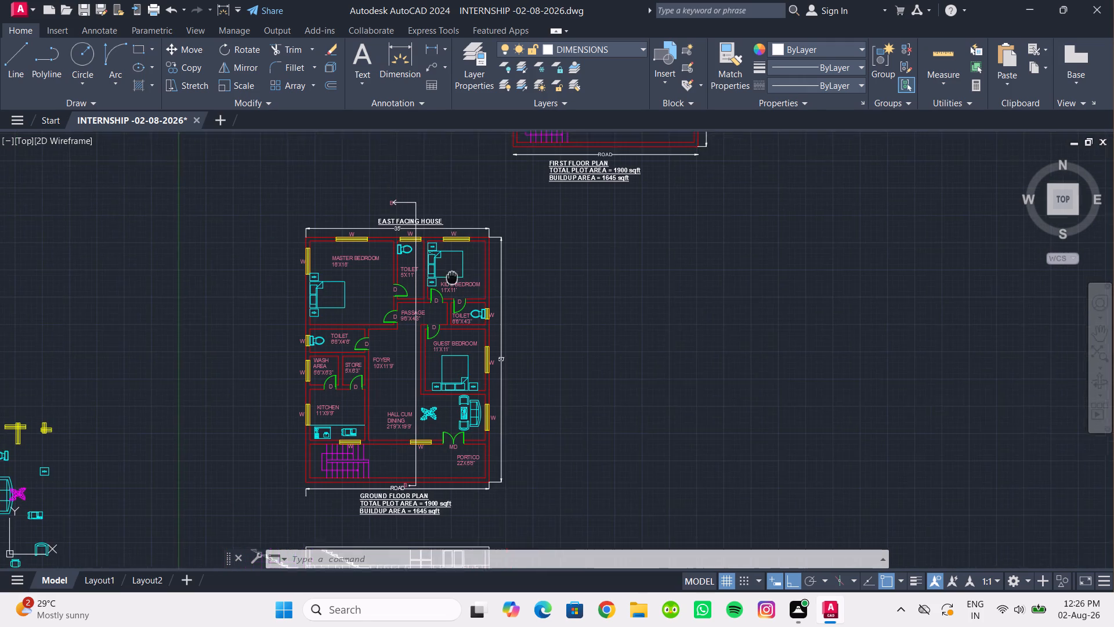
middle_click_drag(451, 275, 451, 253)
scroll(422, 311, "up", 1)
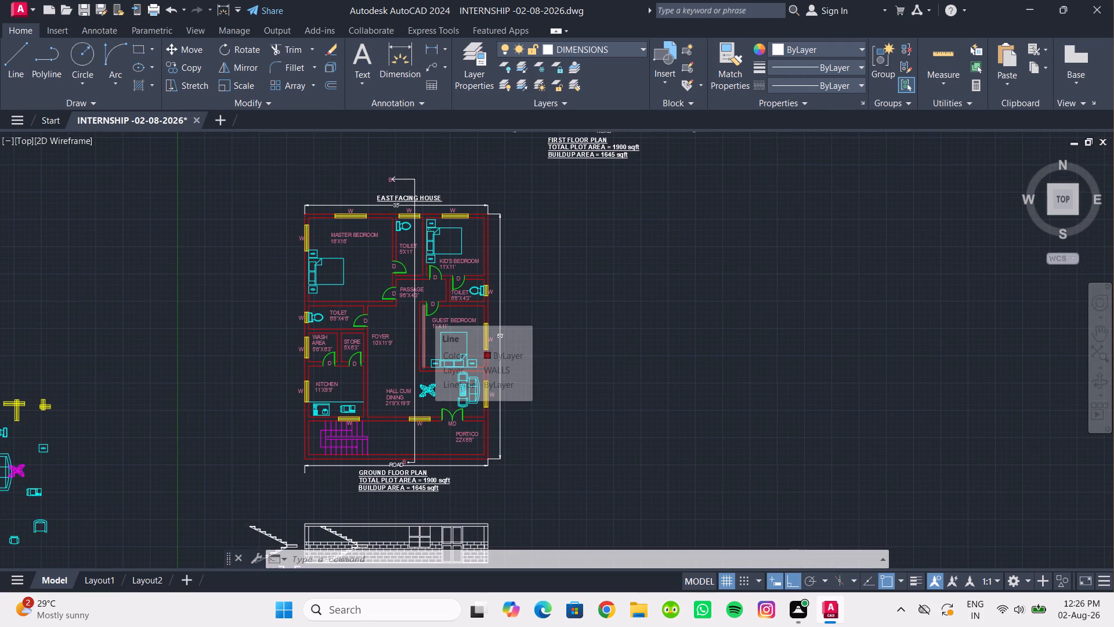
scroll(422, 311, "down", 1)
middle_click_drag(422, 311, 422, 285)
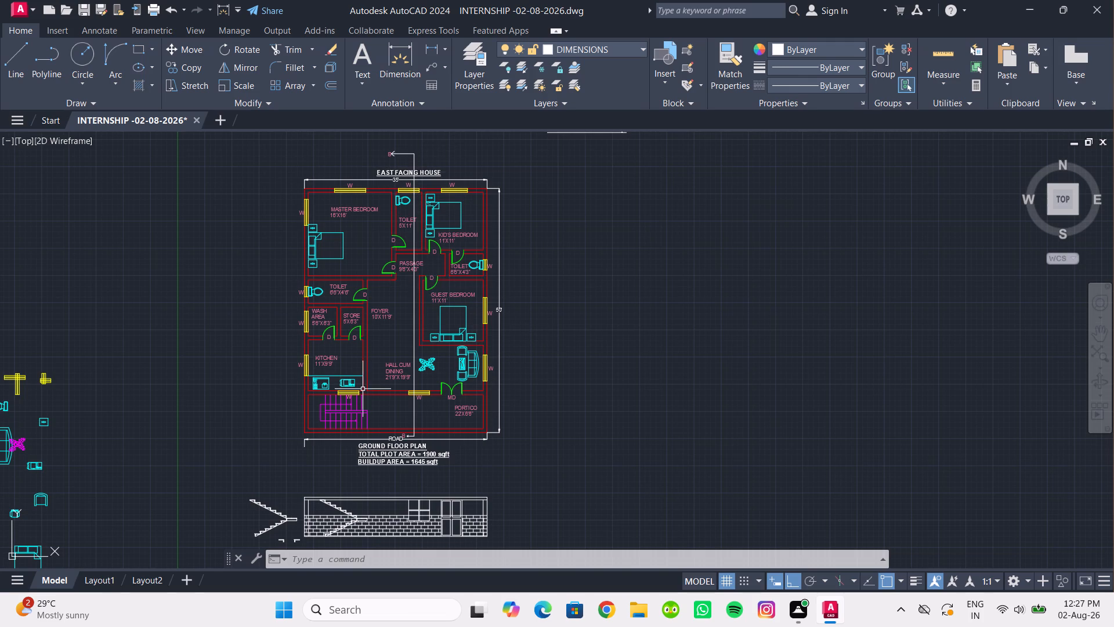
middle_click_drag(362, 383, 343, 367)
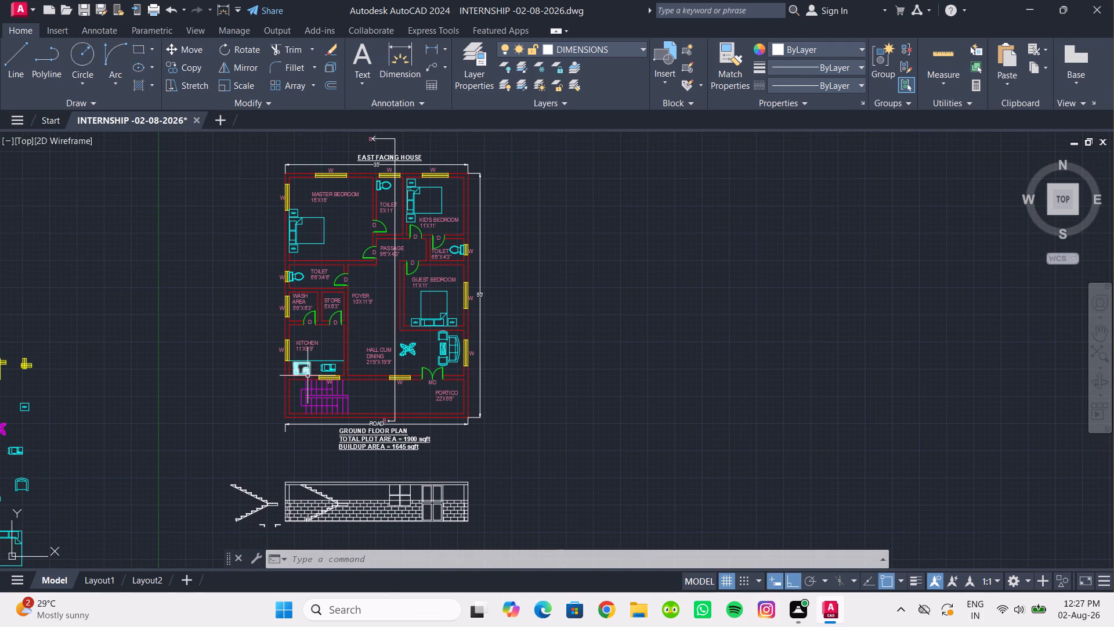
middle_click_drag(308, 376, 300, 317)
scroll(309, 383, "up", 1)
middle_click_drag(309, 383, 306, 383)
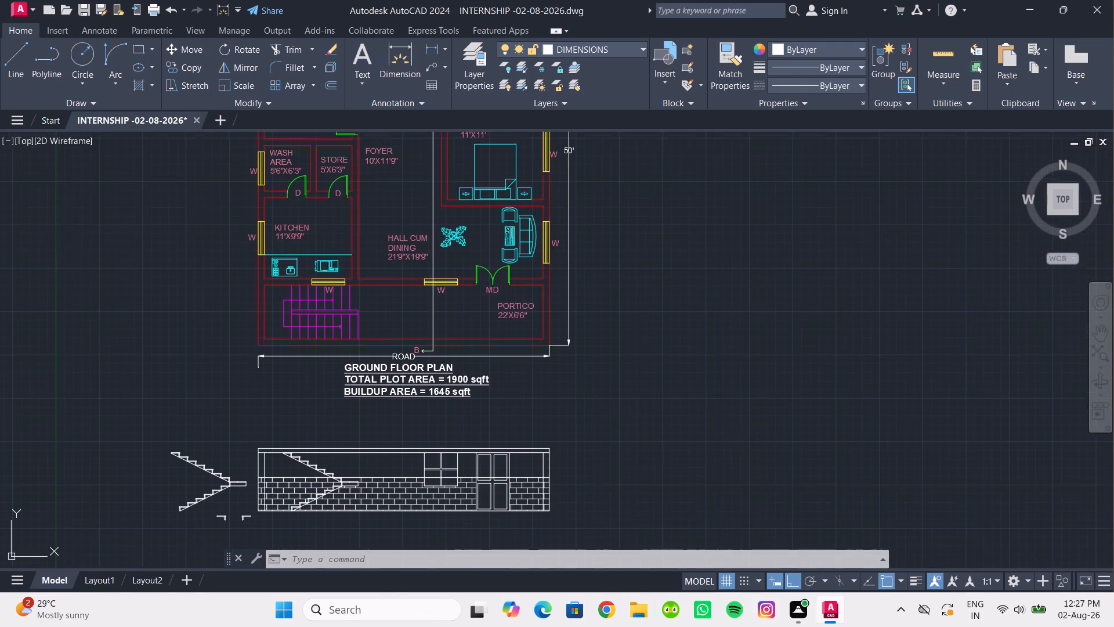
middle_click_drag(306, 383, 305, 367)
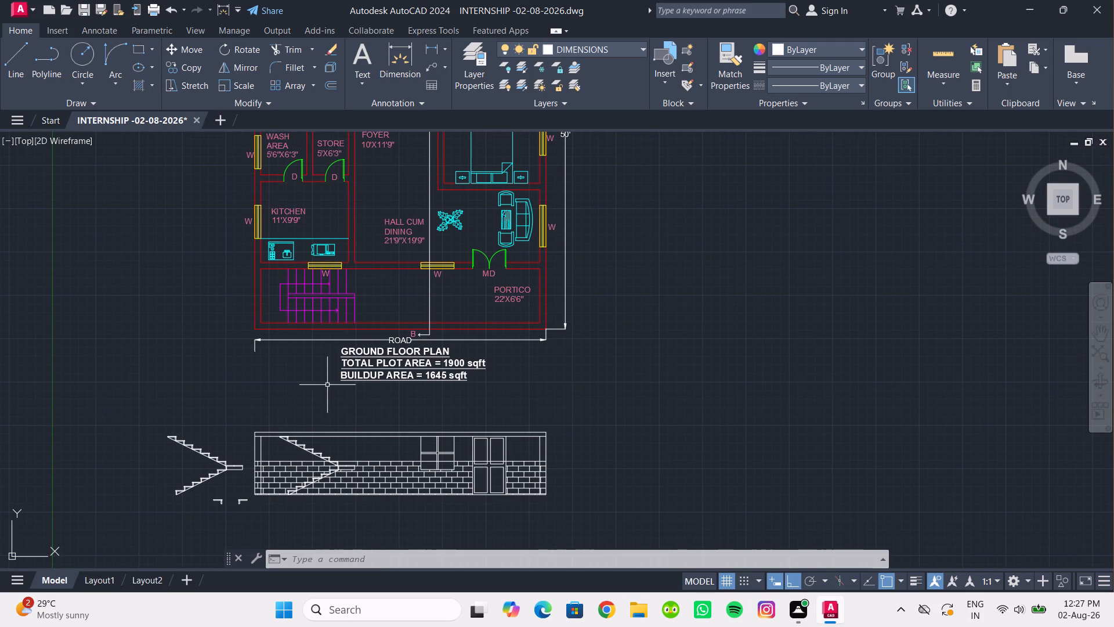
scroll(329, 395, "down", 1)
middle_click_drag(329, 395, 338, 435)
middle_click_drag(338, 435, 324, 448)
middle_click_drag(417, 171, 432, 211)
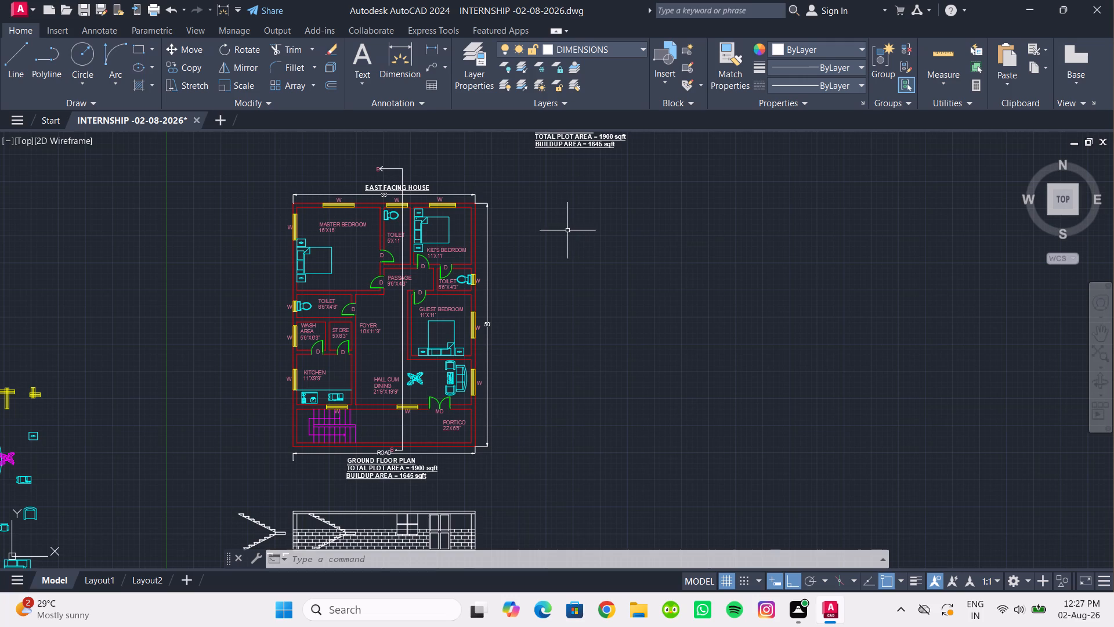
middle_click_drag(572, 262, 557, 232)
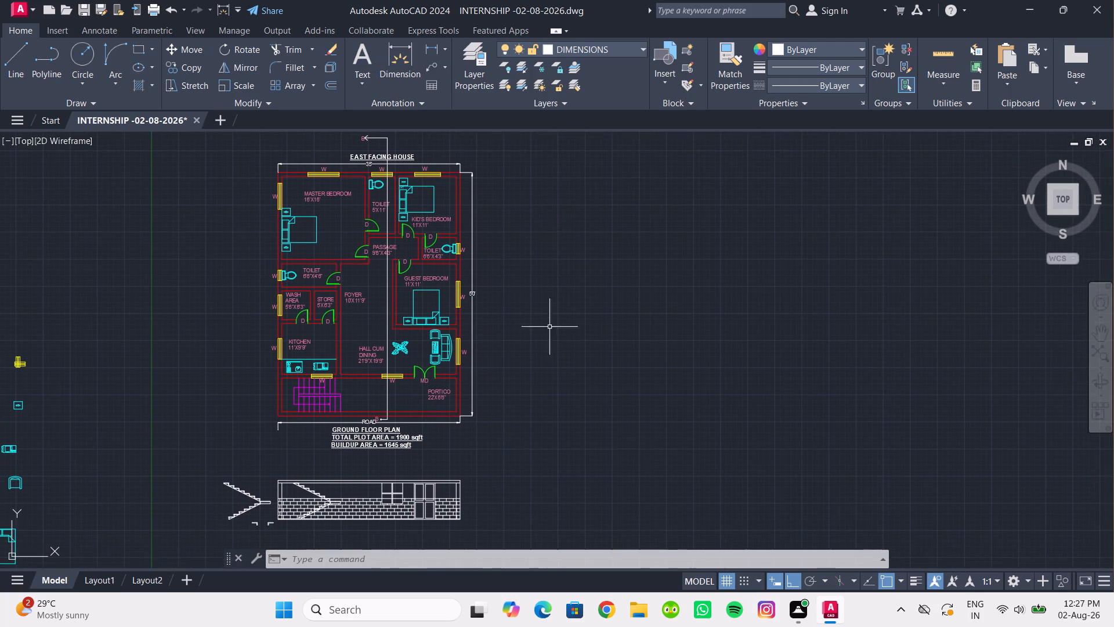
Move the whole front elevation horizontally to the right, clear of the area below the ground floor plan.
middle_click_drag(547, 353, 542, 269)
scroll(331, 384, "up", 2)
middle_click_drag(322, 384, 294, 306)
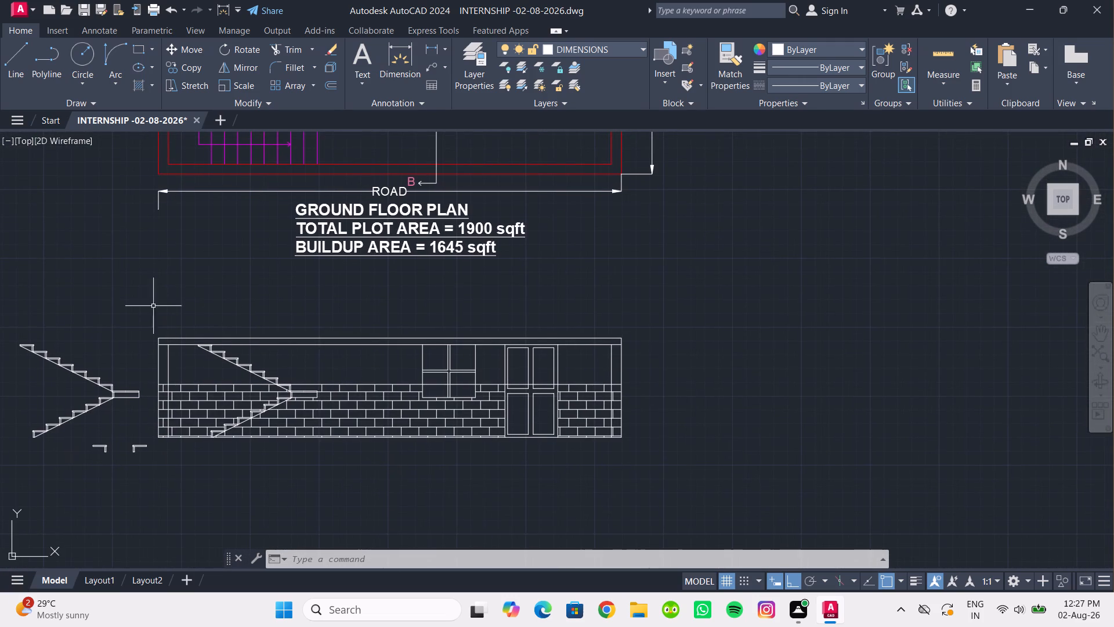
left_click(134, 306)
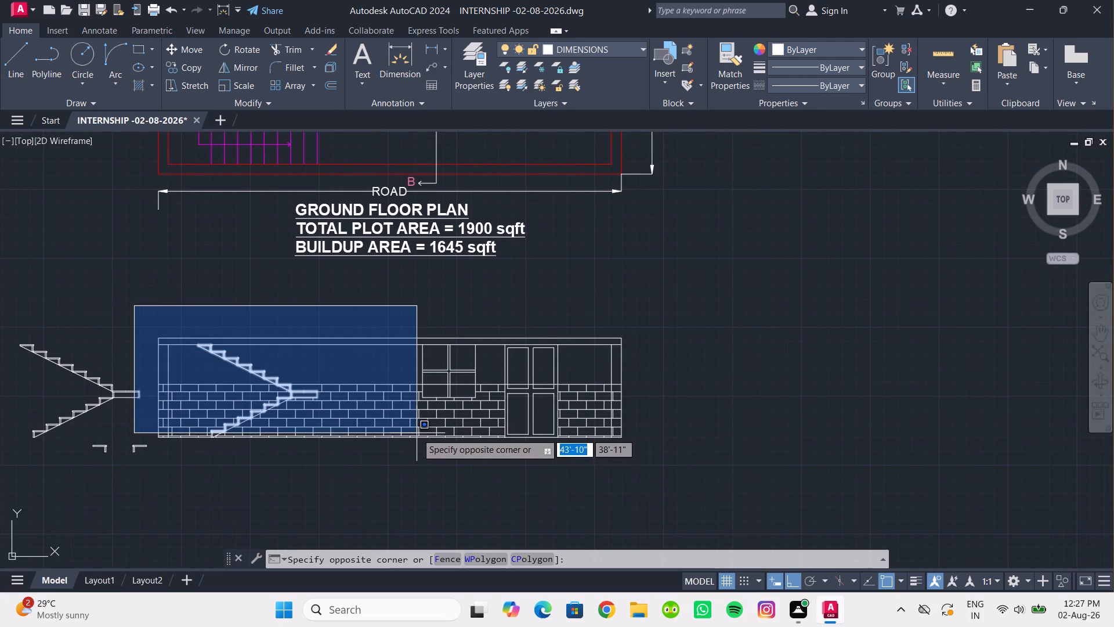
key("Escape")
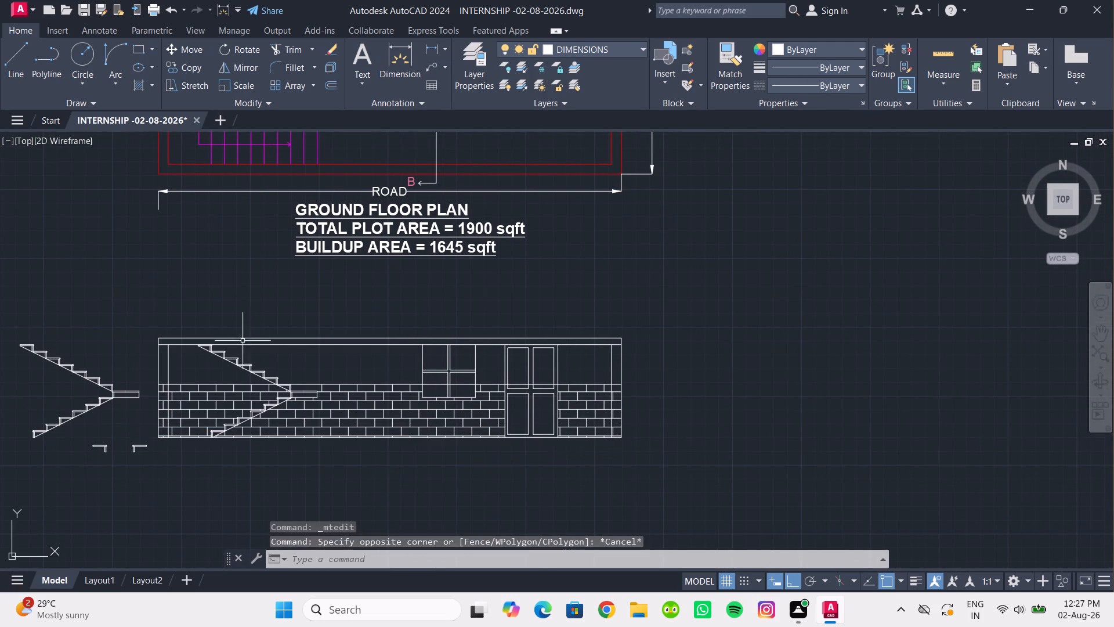
left_click(149, 317)
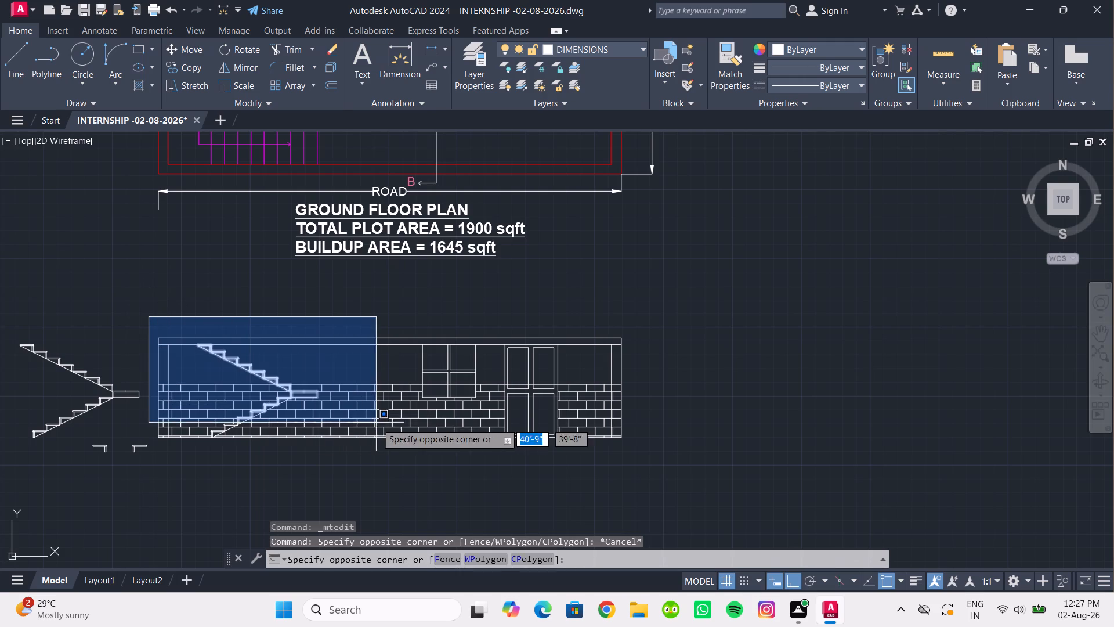
left_click(649, 448)
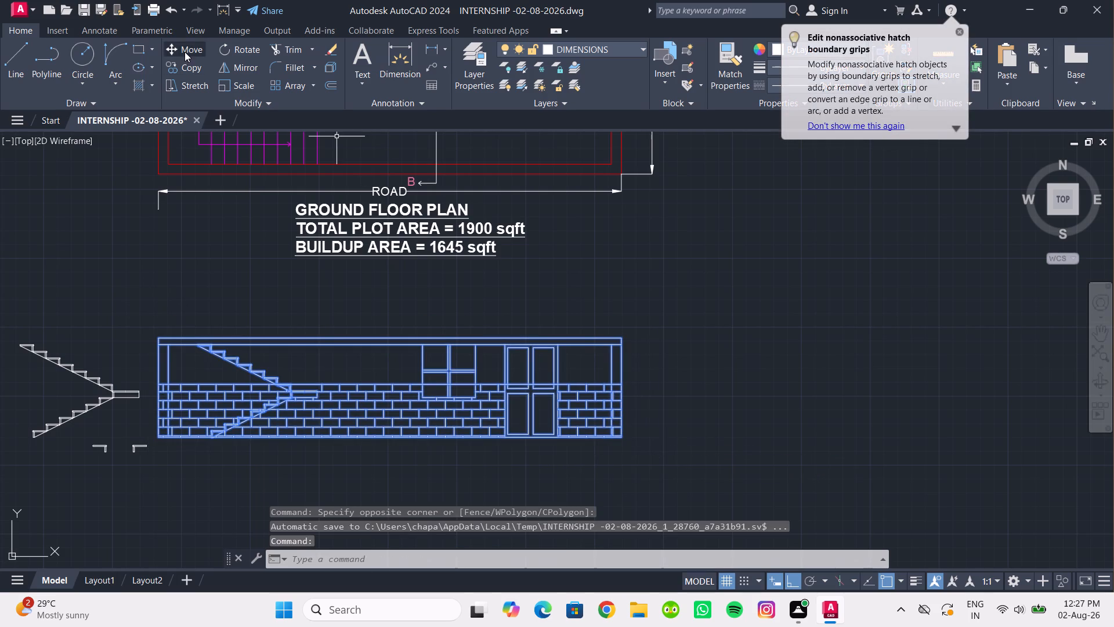
left_click(185, 52)
left_click(429, 426)
scroll(773, 402, "down", 1)
middle_click_drag(773, 402, 741, 398)
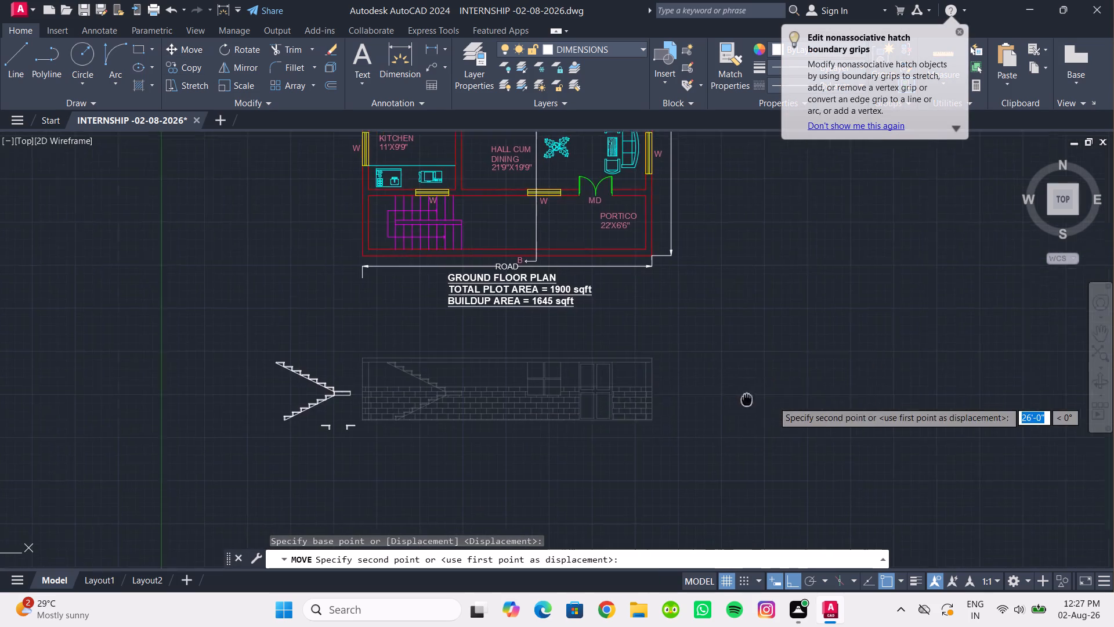
middle_click_drag(741, 398, 610, 385)
left_click(921, 379)
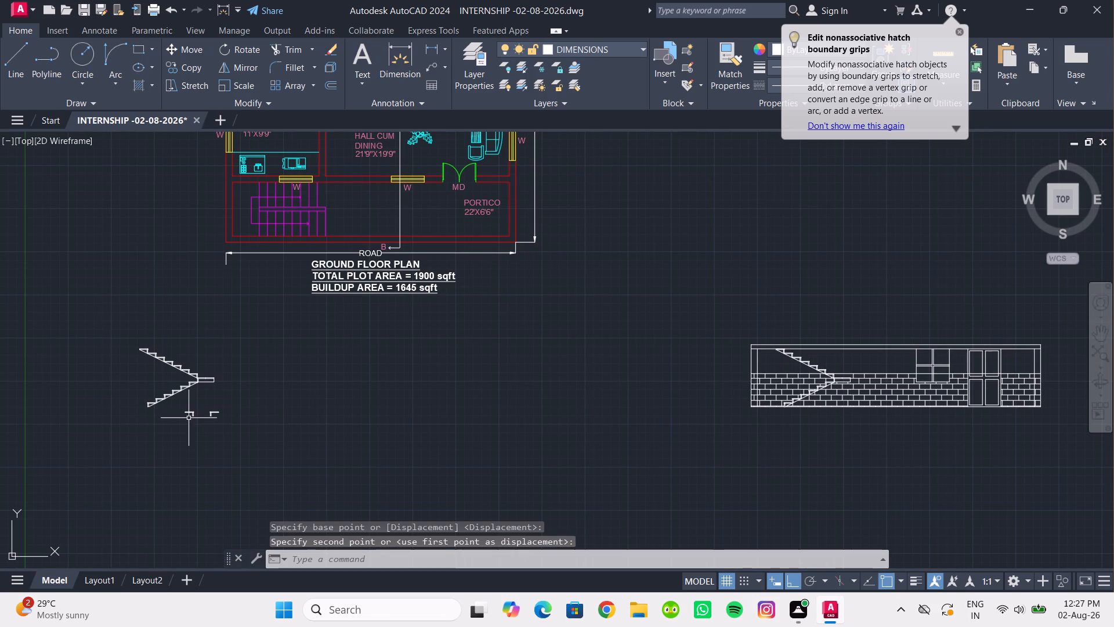
key("Escape")
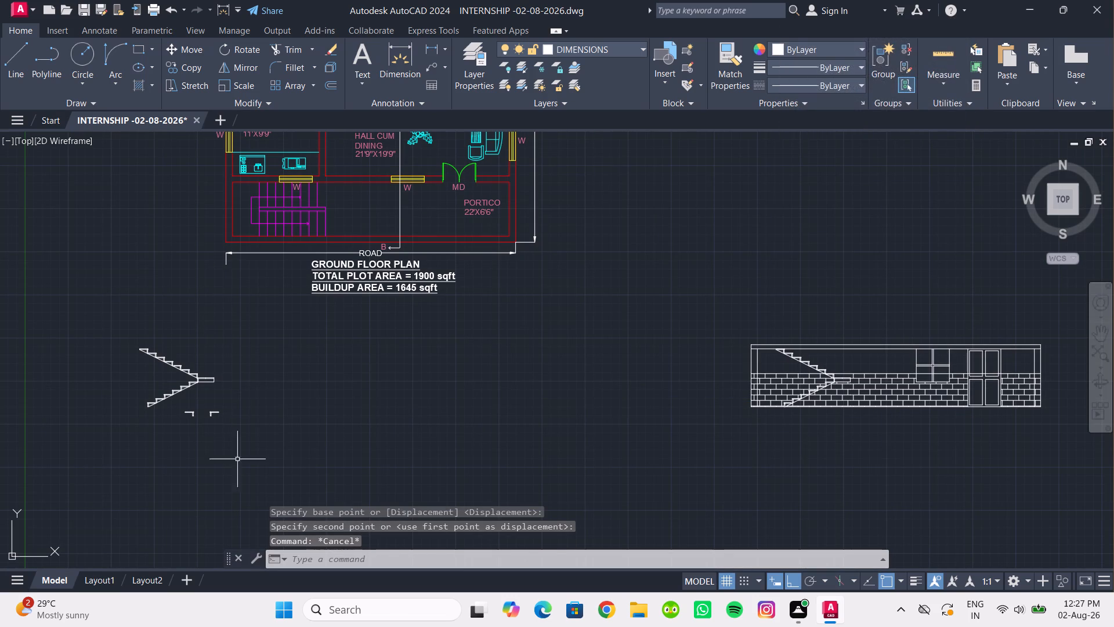
Move the separate staircase copy and its two small step pieces a short distance further left.
left_click_drag(245, 469, 237, 459)
left_click(117, 319)
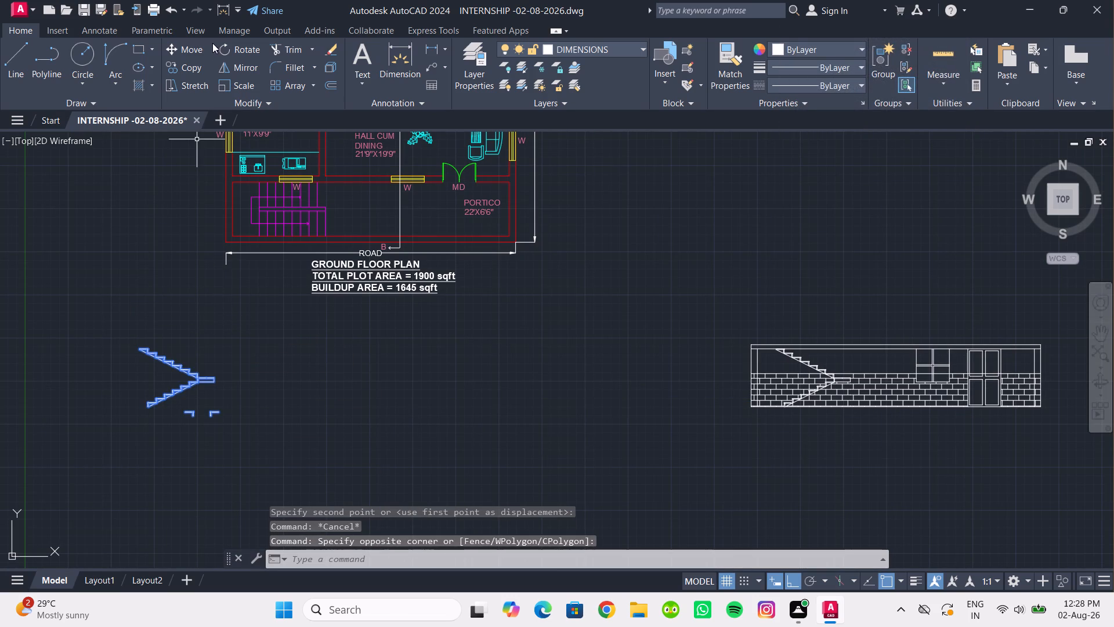
left_click(194, 45)
left_click(216, 355)
left_click(156, 352)
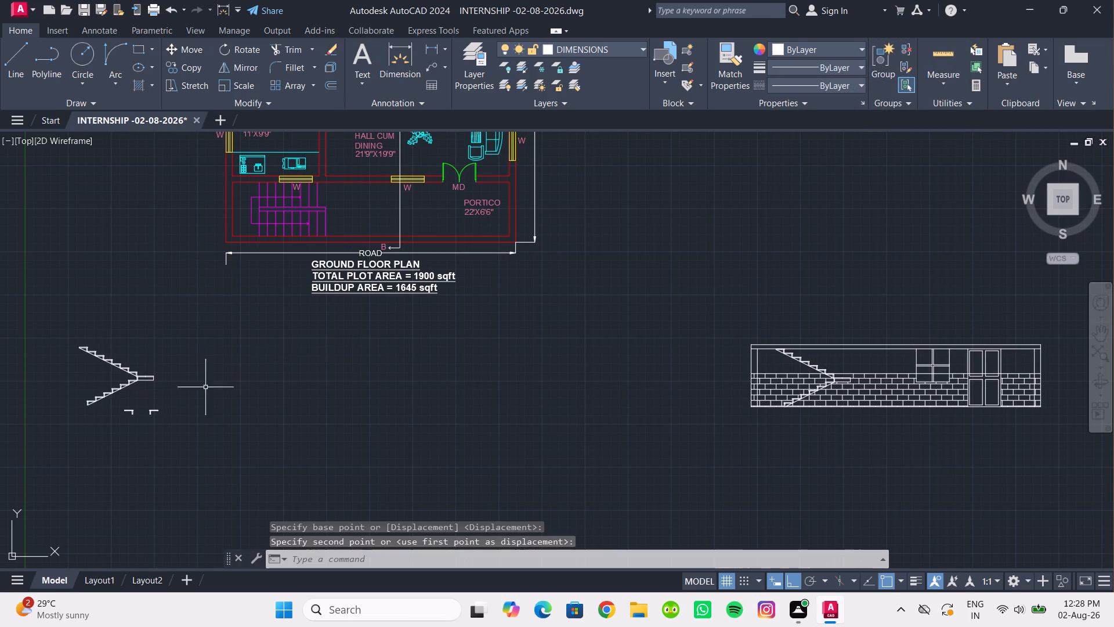
key("Escape")
Erase the section line's lower arrow and its B label near the ROAD text.
scroll(359, 346, "up", 2)
middle_click_drag(382, 302, 331, 594)
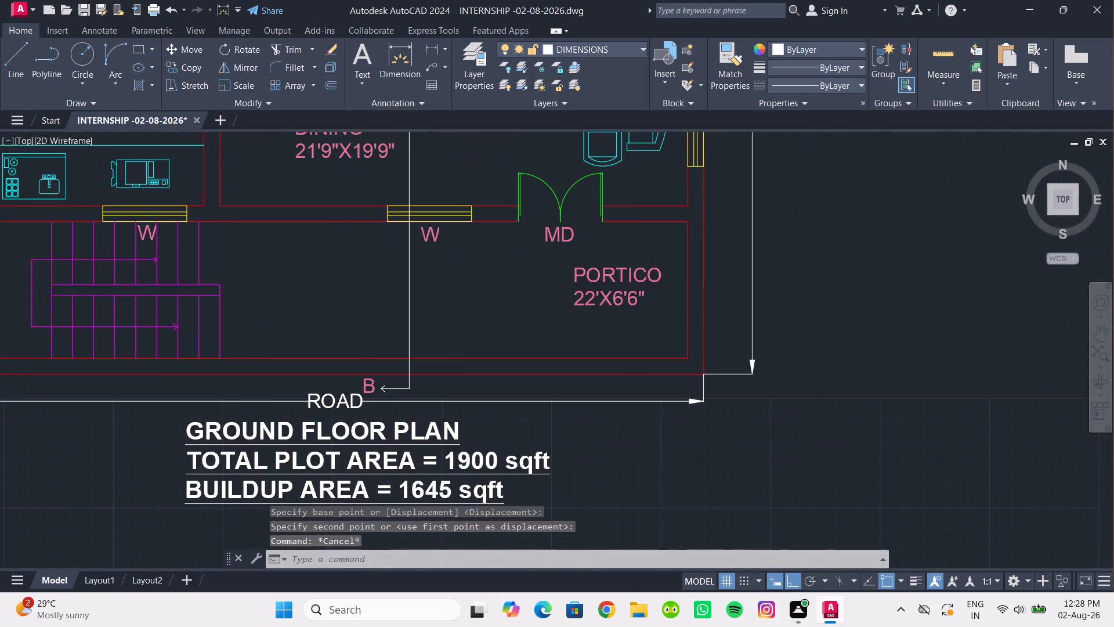
scroll(395, 406, "up", 2)
left_click_drag(423, 382, 416, 376)
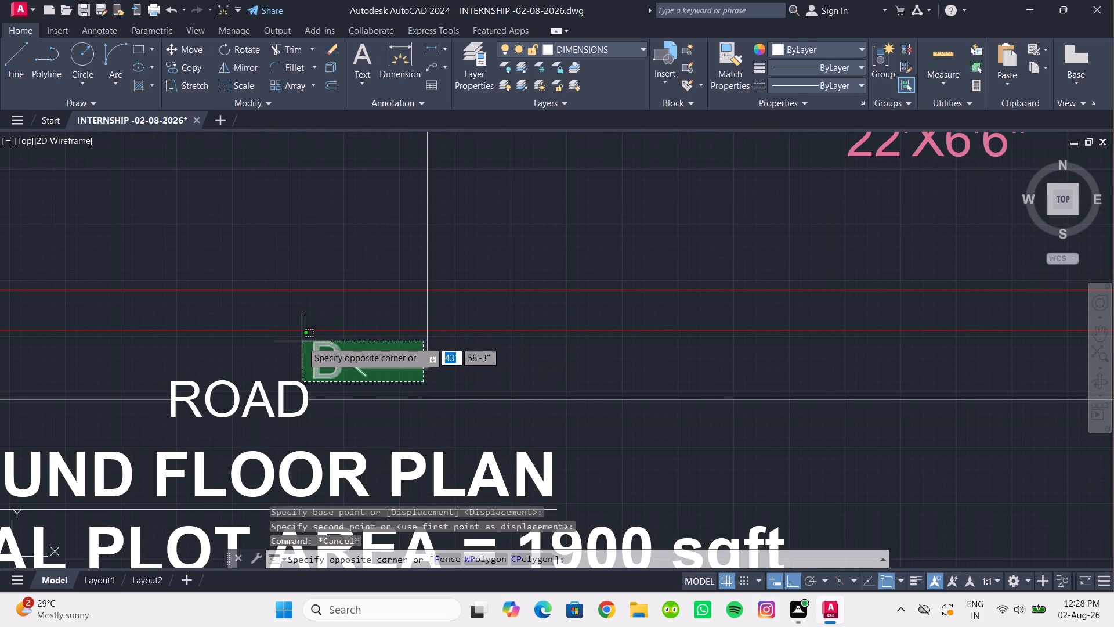
left_click(302, 341)
key("Print")
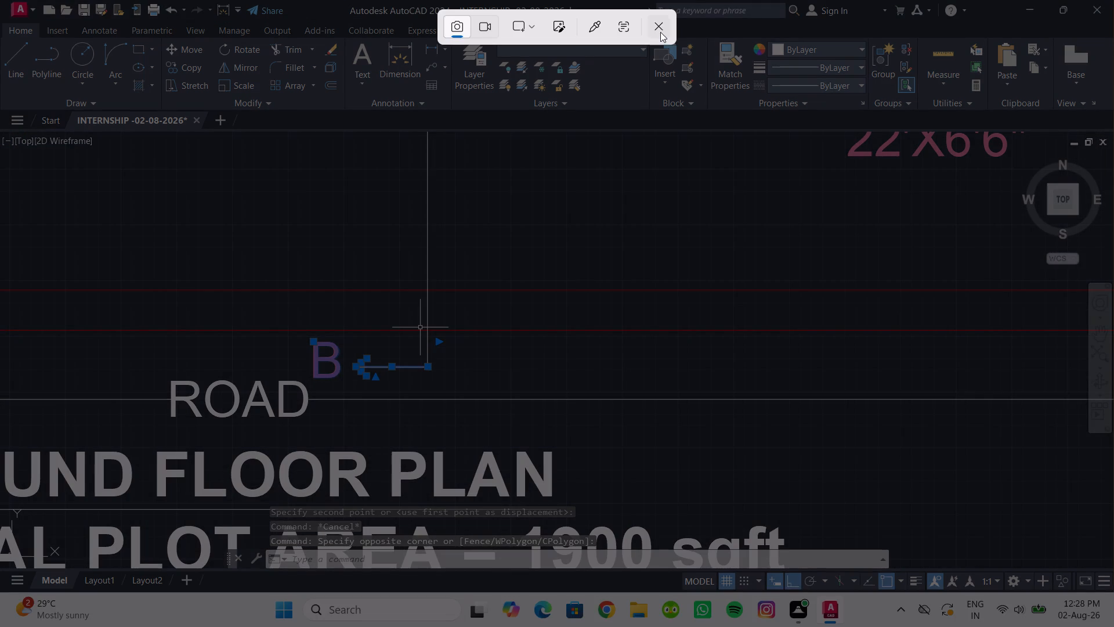
left_click(660, 32)
key("Delete")
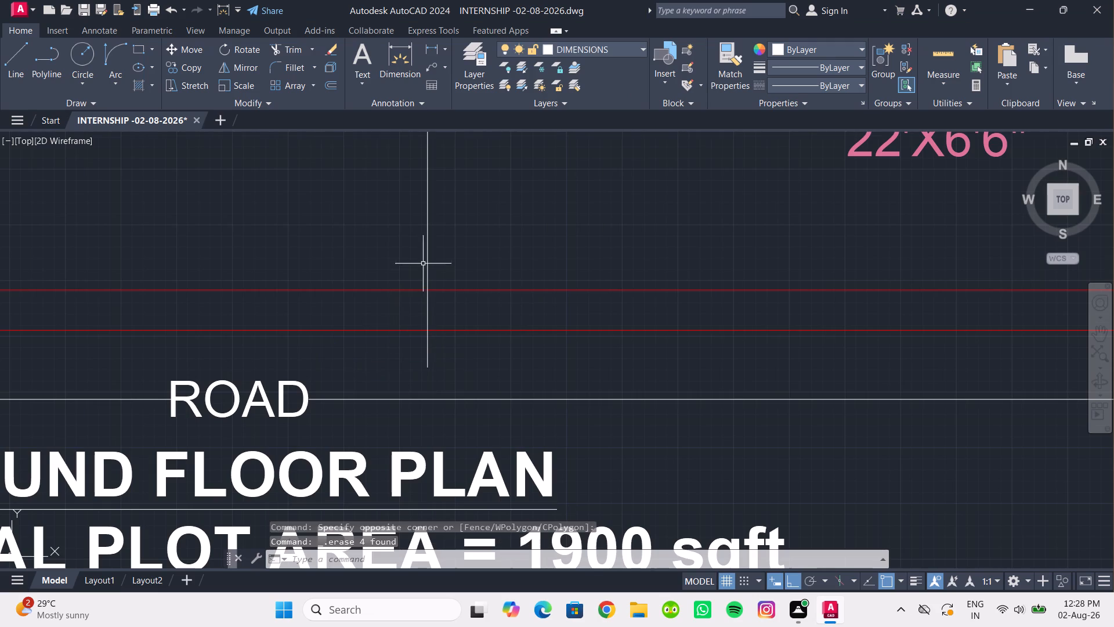
Erase the vertical section line through the plan and its upper arrow with the B label.
left_click(431, 258)
left_click(421, 250)
key("Delete")
scroll(478, 235, "down", 5)
middle_click_drag(478, 235, 454, 429)
scroll(450, 318, "down", 1)
middle_click_drag(450, 318, 439, 398)
scroll(416, 215, "up", 3)
left_click_drag(367, 147, 451, 186)
left_click(518, 194)
key("Delete")
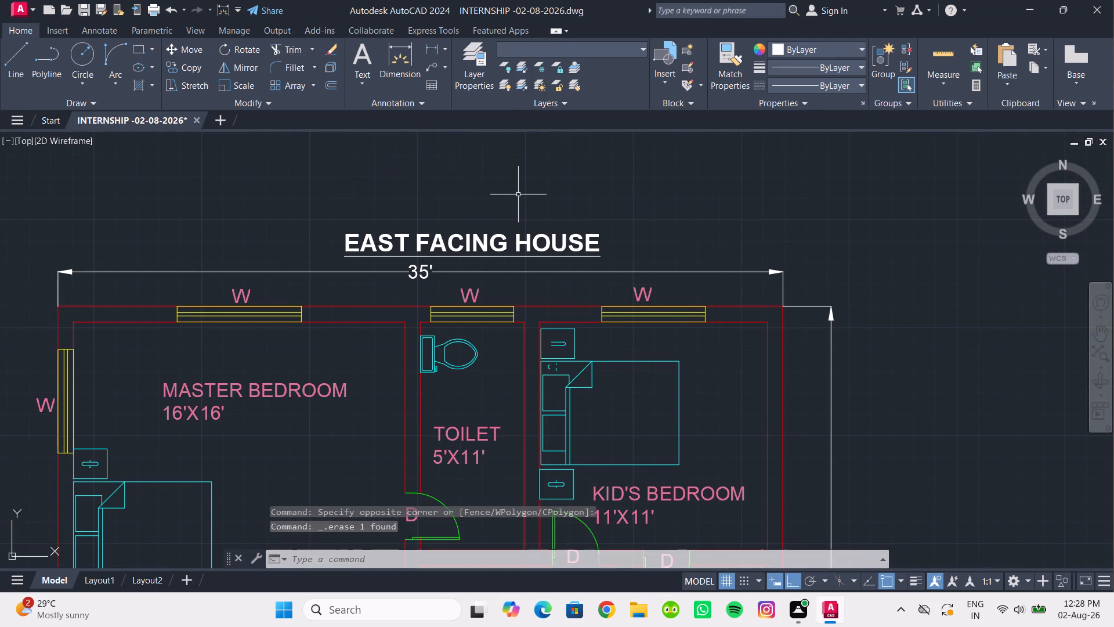
Draw a horizontal section line about 41' long across the kitchen and hall, with a short upward leg beyond the 50' dimension.
scroll(518, 194, "down", 2)
middle_click_drag(518, 194, 487, 151)
scroll(488, 278, "down", 1)
middle_click_drag(481, 273, 473, 251)
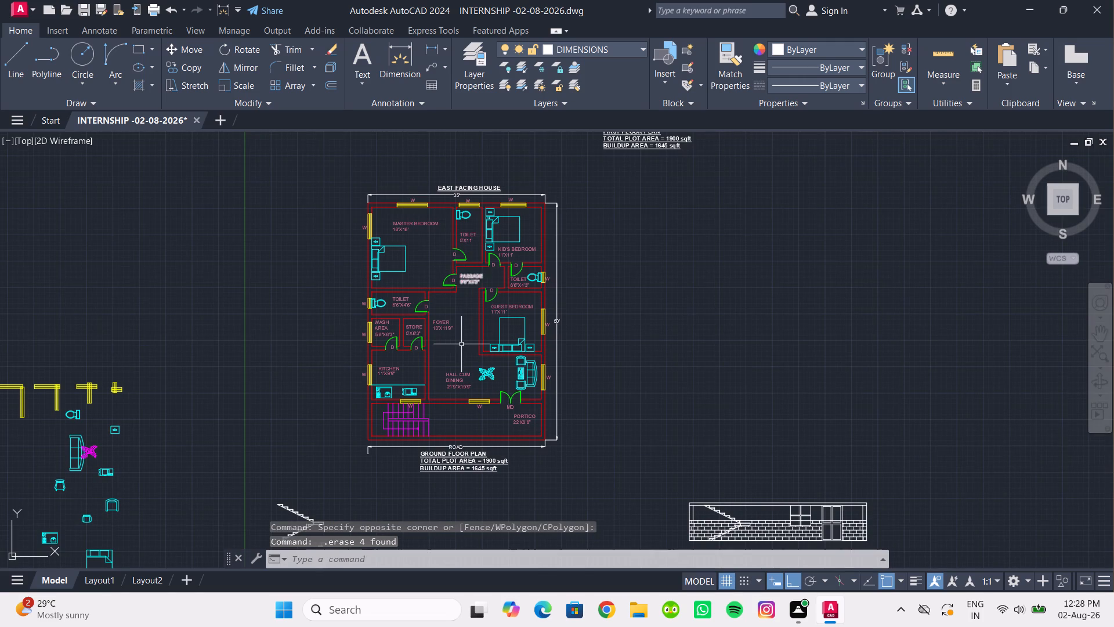
middle_click_drag(461, 345, 443, 336)
scroll(447, 339, "up", 1)
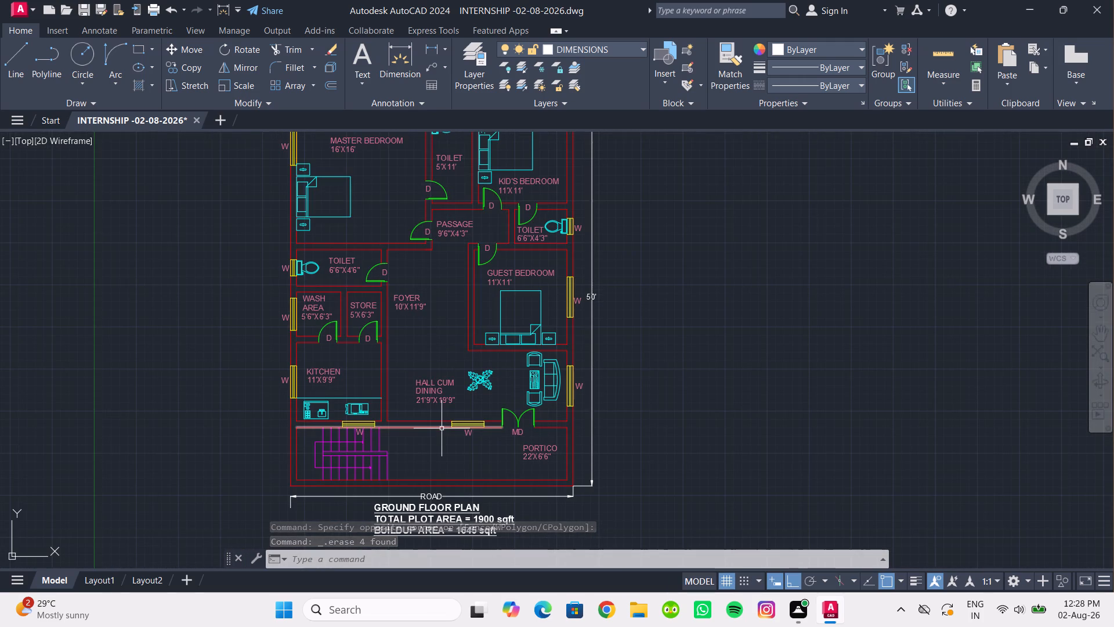
scroll(442, 428, "up", 1)
middle_click_drag(442, 428, 428, 398)
middle_click_drag(403, 368, 407, 445)
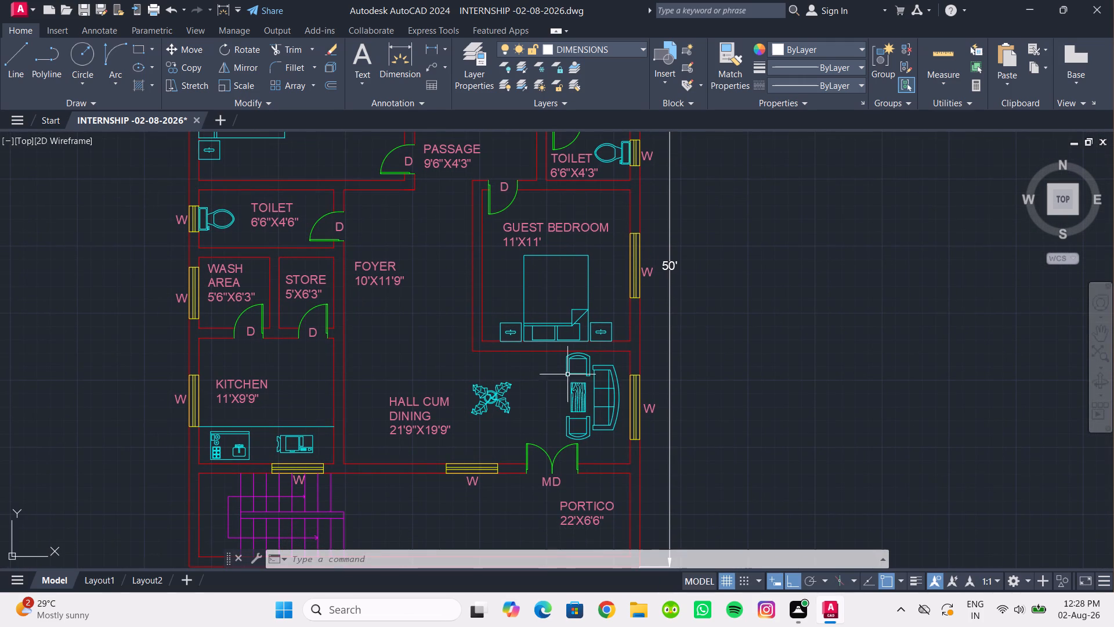
middle_click_drag(450, 334, 449, 388)
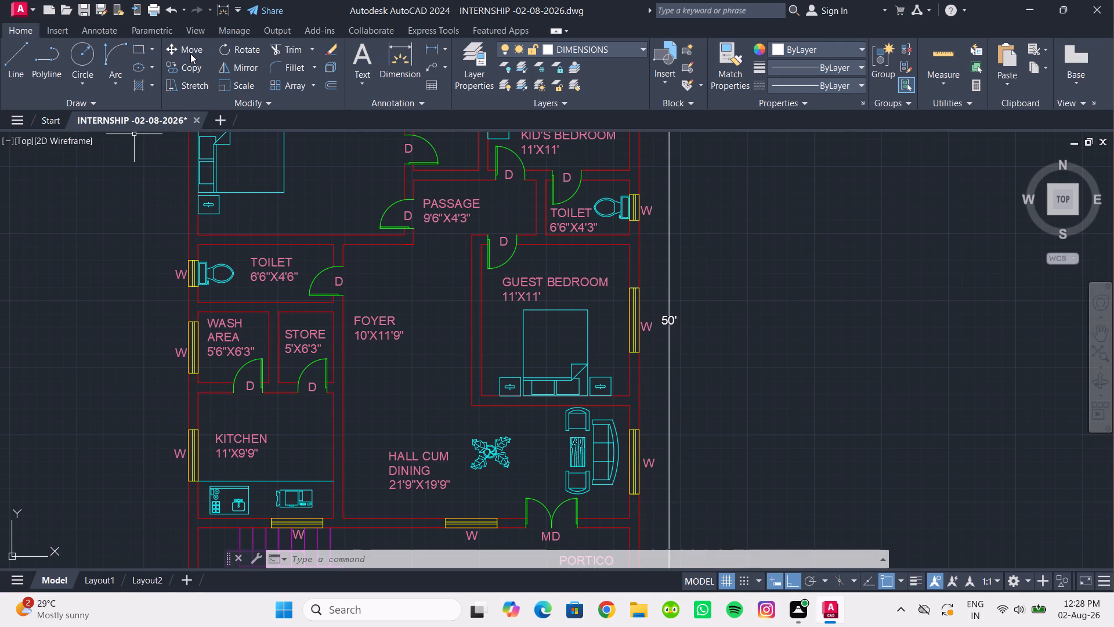
left_click(17, 62)
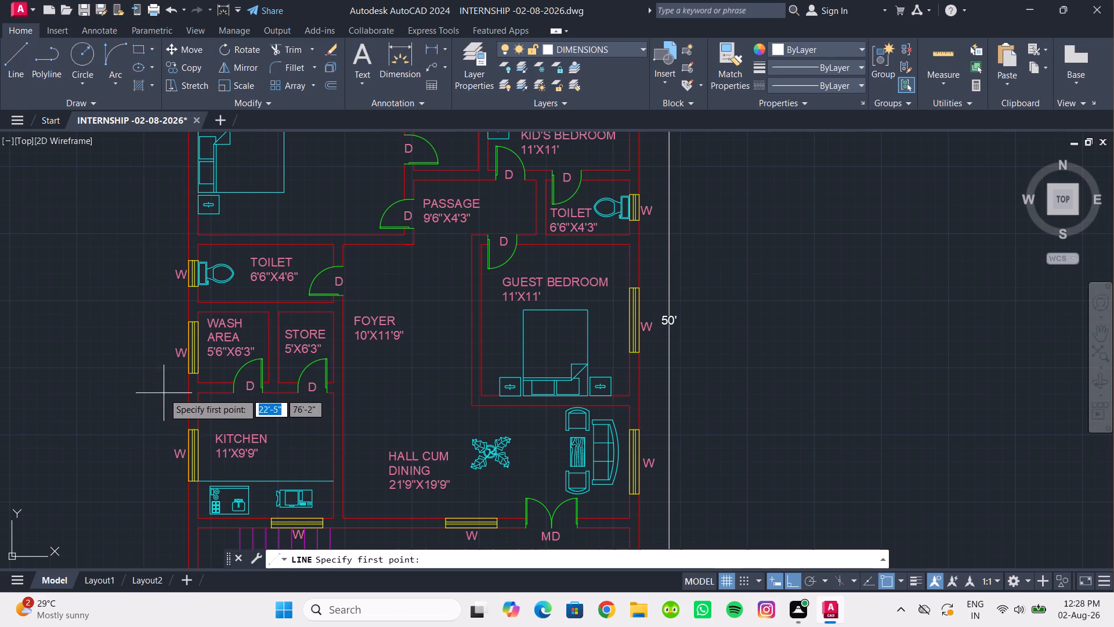
left_click(165, 413)
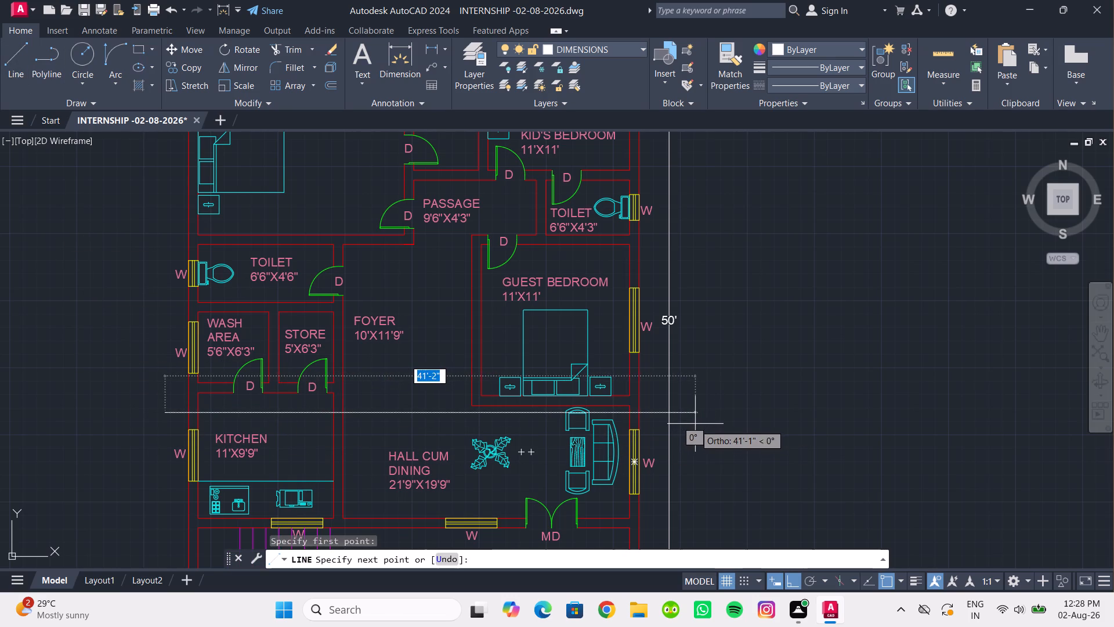
left_click(695, 419)
left_click(697, 383)
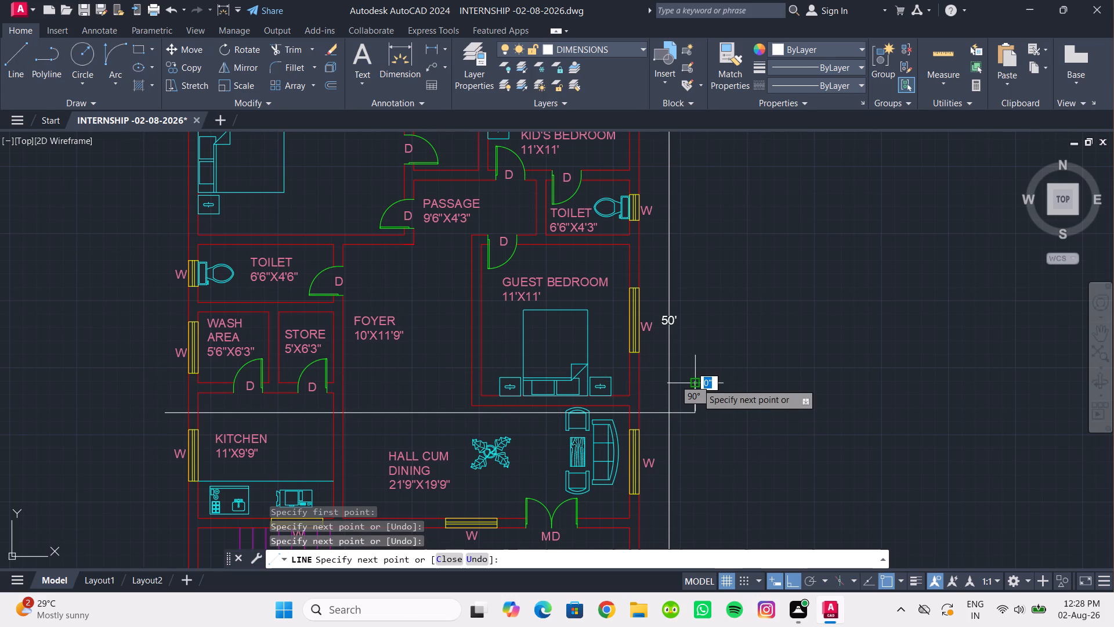
key("Escape")
Draw two short diagonal strokes, about 8" and 7" long, forming an arrowhead on top of the section line's upward leg.
scroll(697, 383, "up", 2)
middle_click_drag(730, 443, 720, 421)
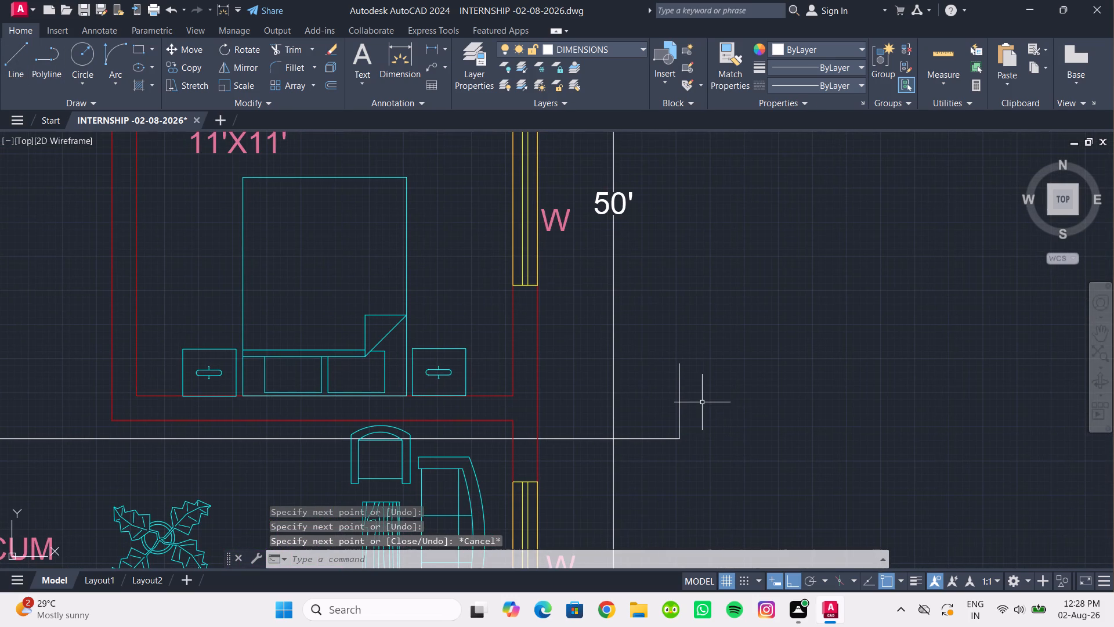
key("l")
key("Return")
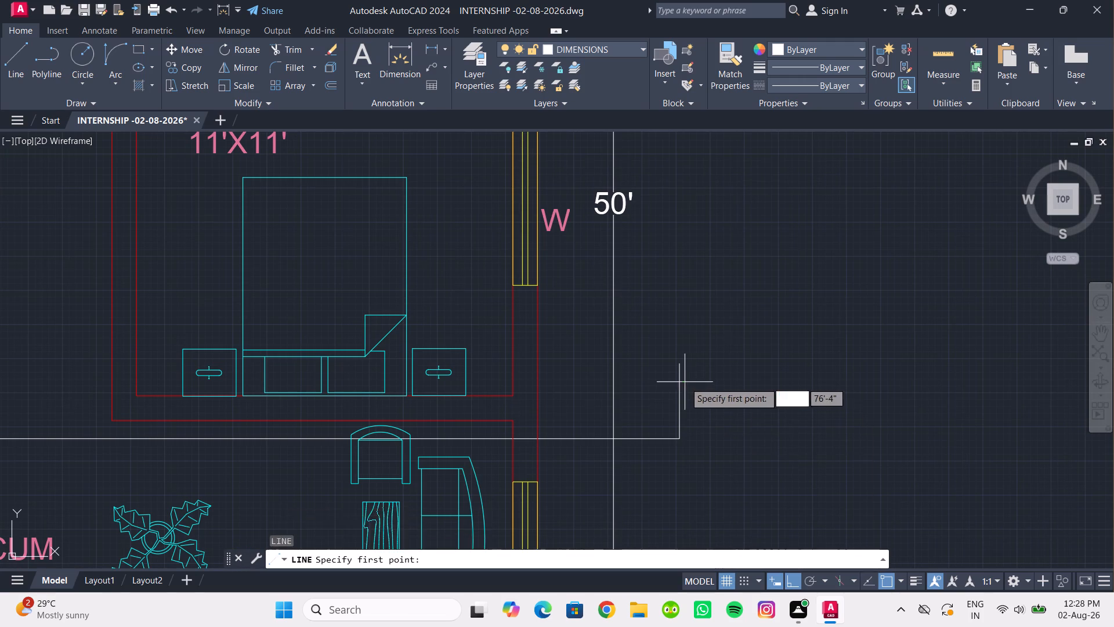
scroll(684, 382, "up", 2)
left_click(664, 337)
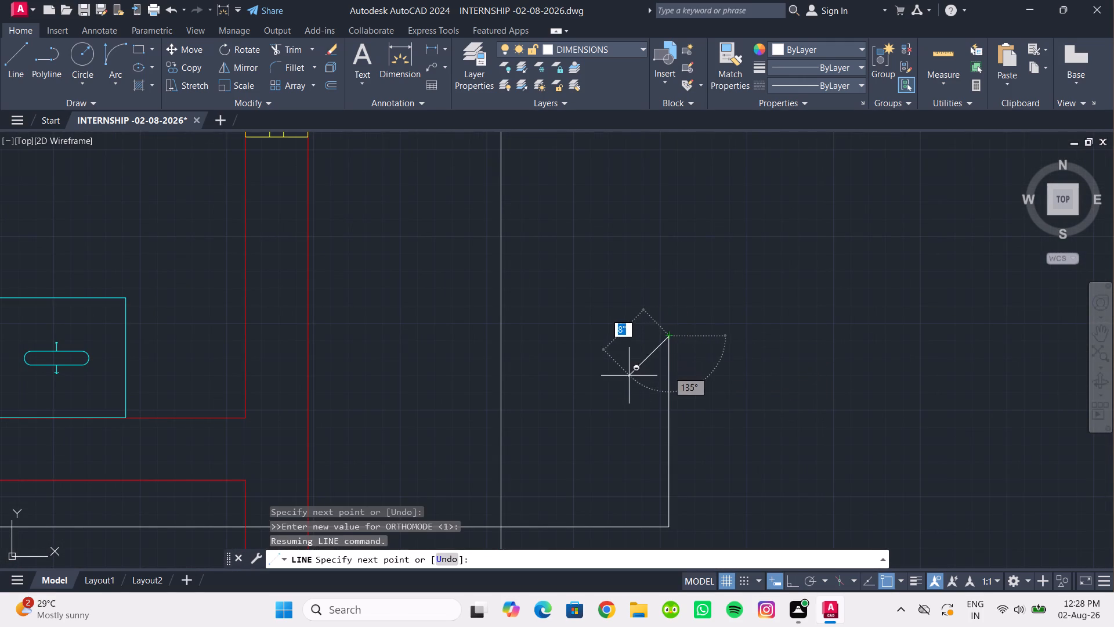
left_click(629, 376, "shift")
key("Escape")
key("space")
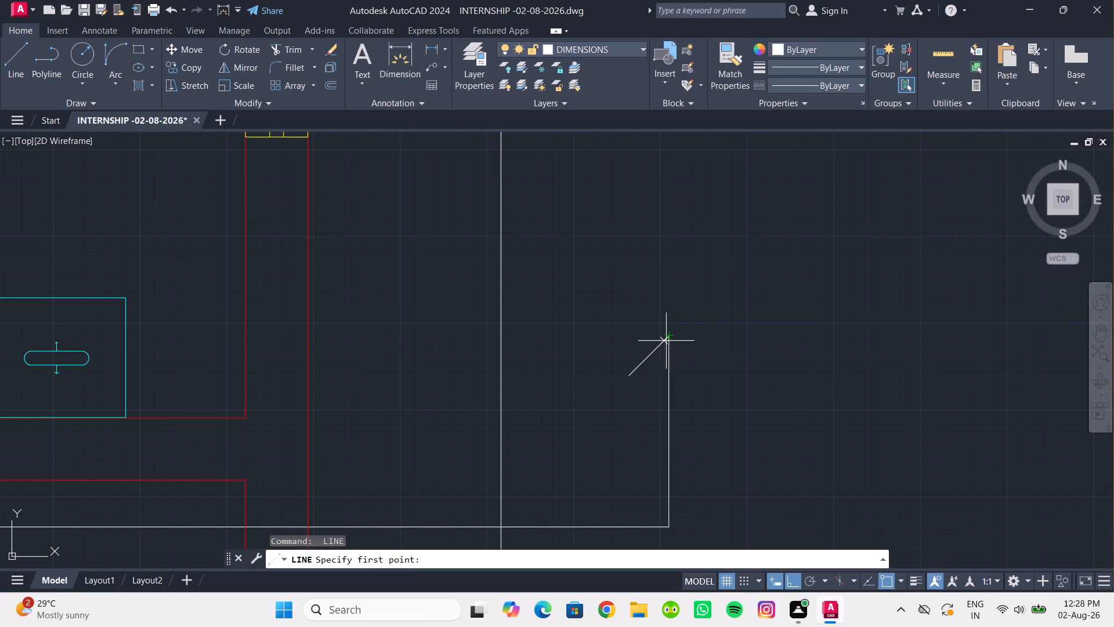
left_click(670, 341)
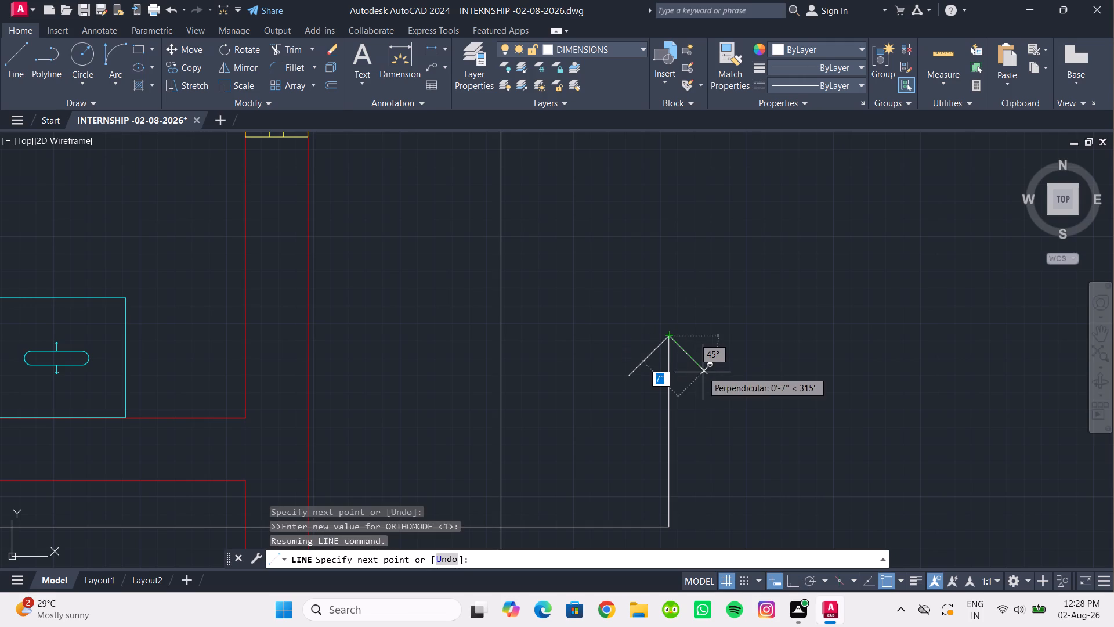
left_click(704, 375, "shift")
key("Escape")
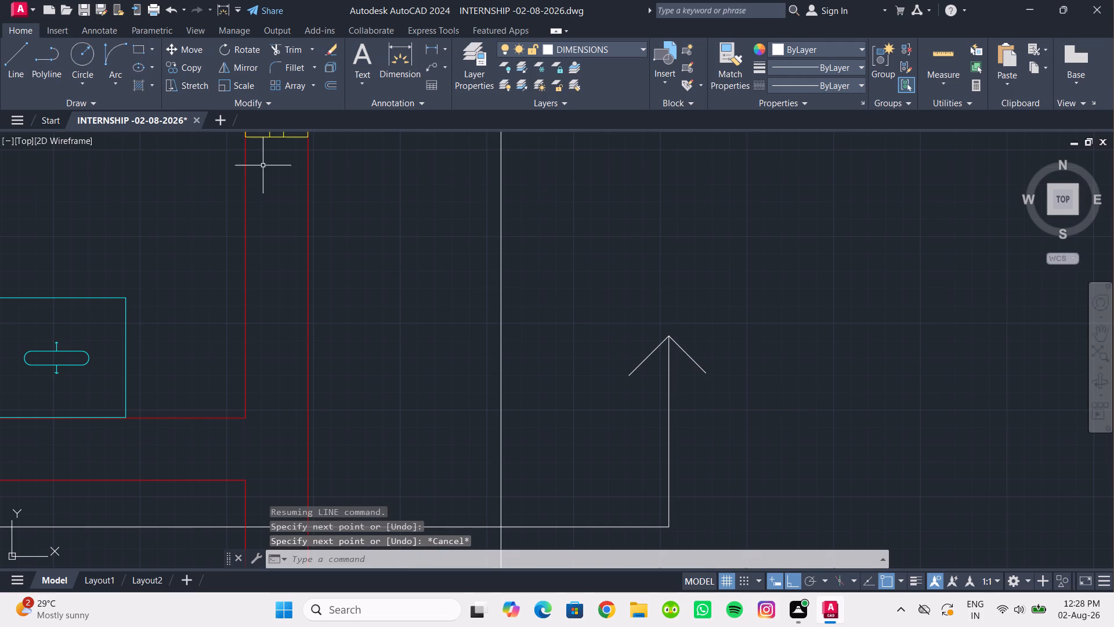
Copy the W window label beside the hall sofa to just above the new section arrow.
scroll(342, 262, "down", 3)
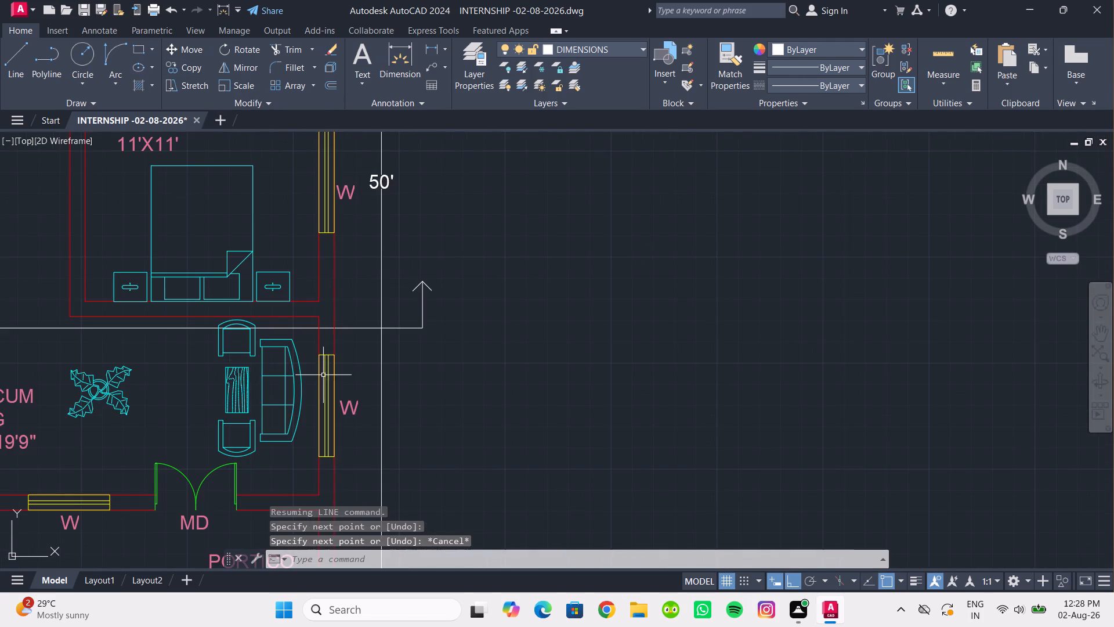
left_click(349, 406)
left_click(179, 62)
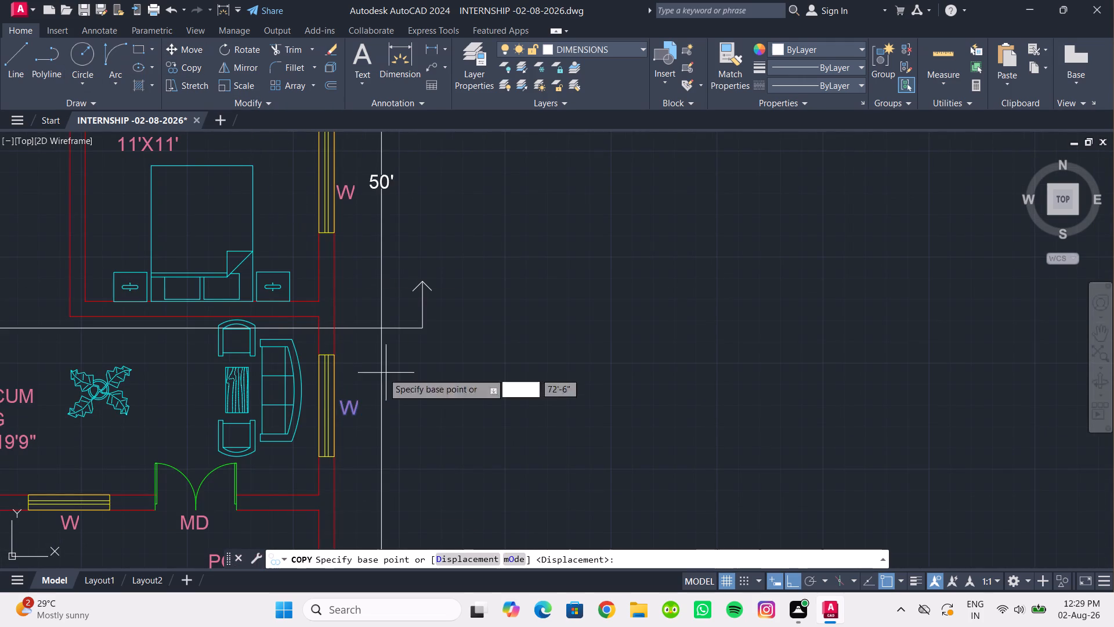
left_click(353, 410)
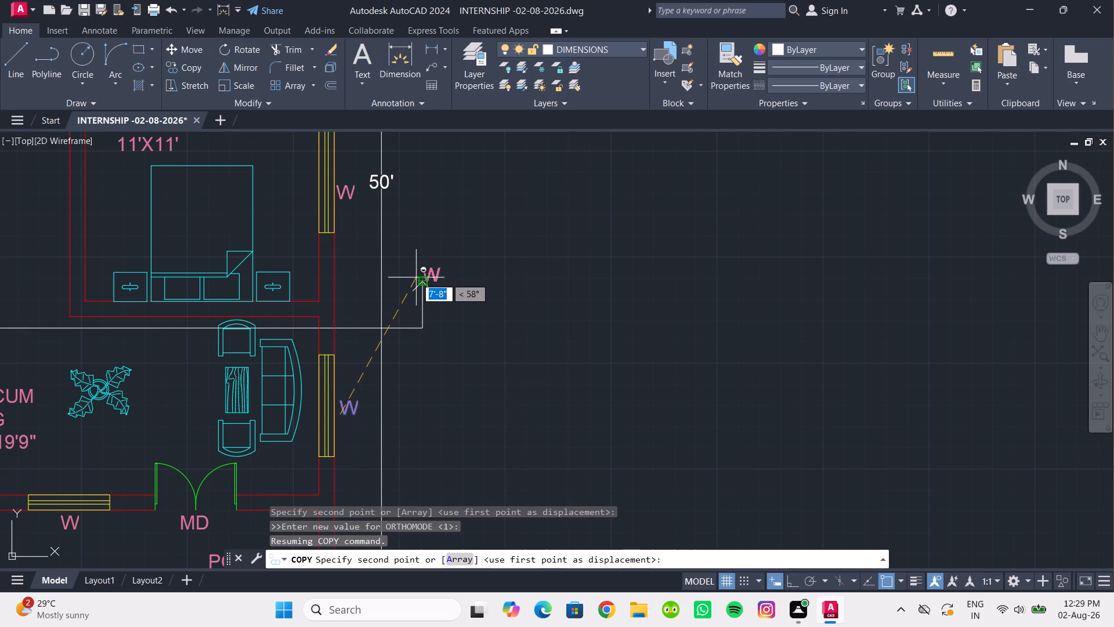
scroll(415, 273, "up", 4, "shift")
left_click(402, 308, "shift")
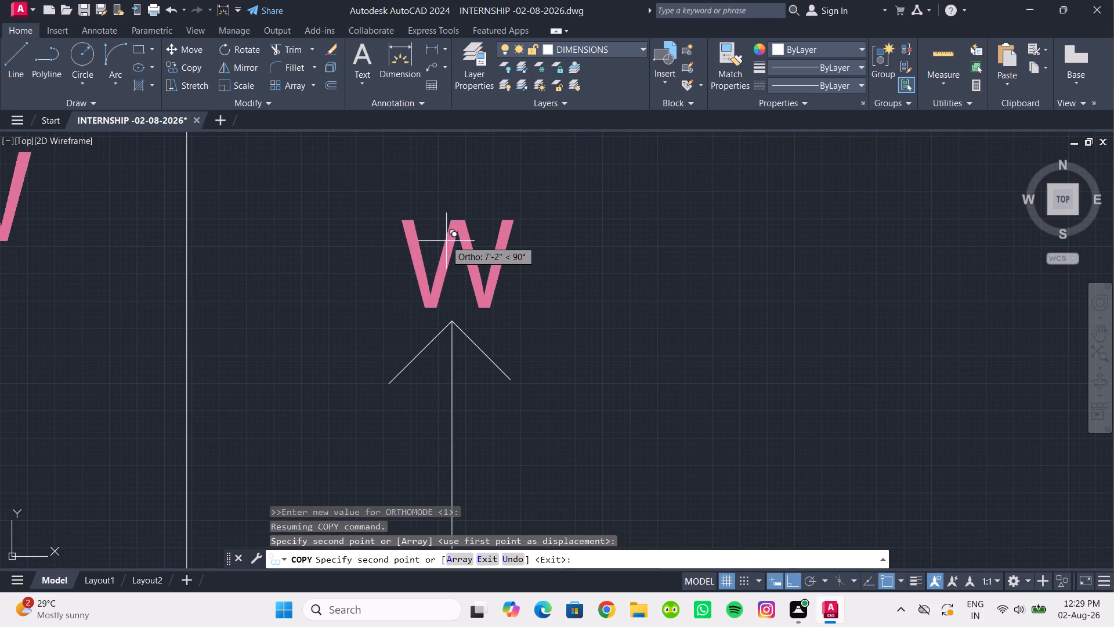
key("Escape")
Change the copied label above the section arrow to A.
double_click(449, 242)
key("Escape")
double_click(453, 243)
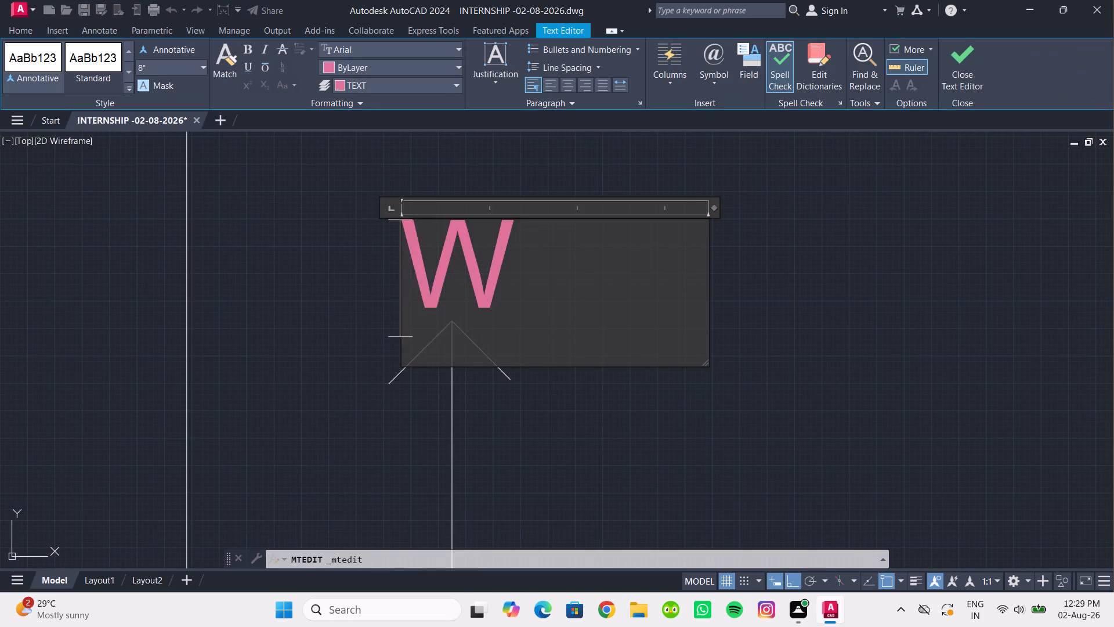
left_click_drag(511, 262, 434, 255)
key("a")
left_click(649, 445)
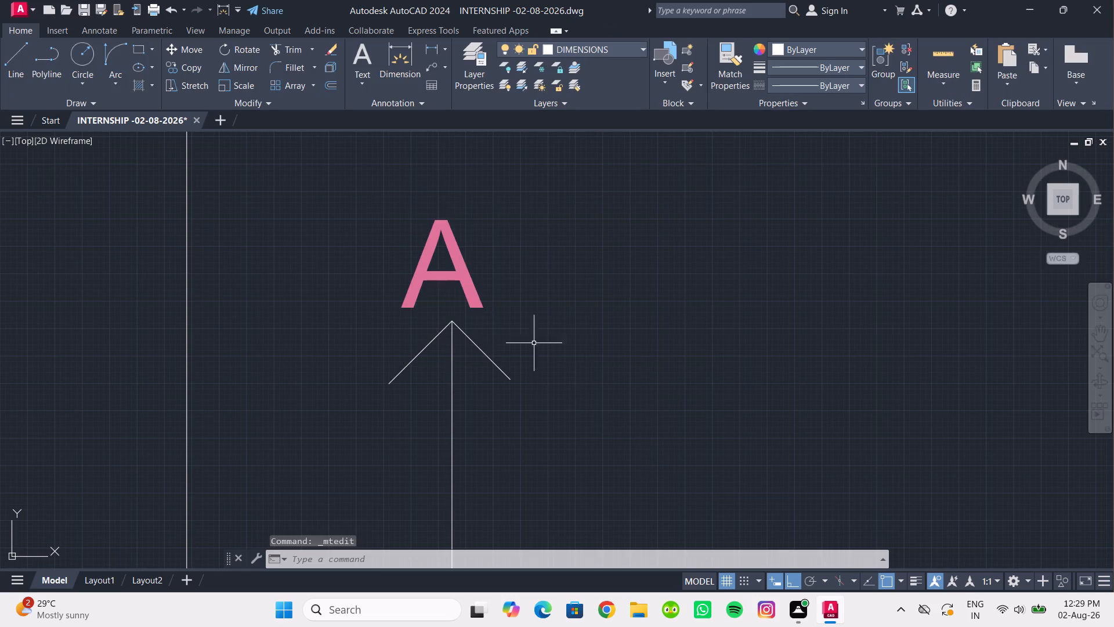
Copy the section arrow with its leg and A label to the section line's other end, outside the kitchen wall.
scroll(484, 291, "down", 4)
scroll(484, 291, "up", 2)
left_click_drag(439, 246, 450, 273)
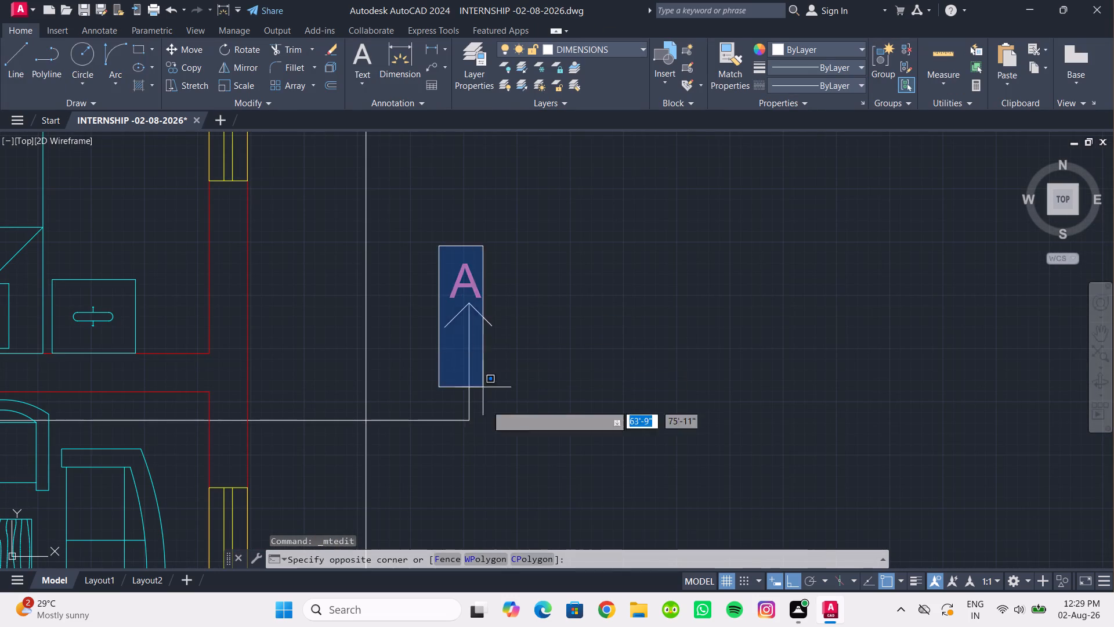
left_click(502, 467)
left_click(182, 67)
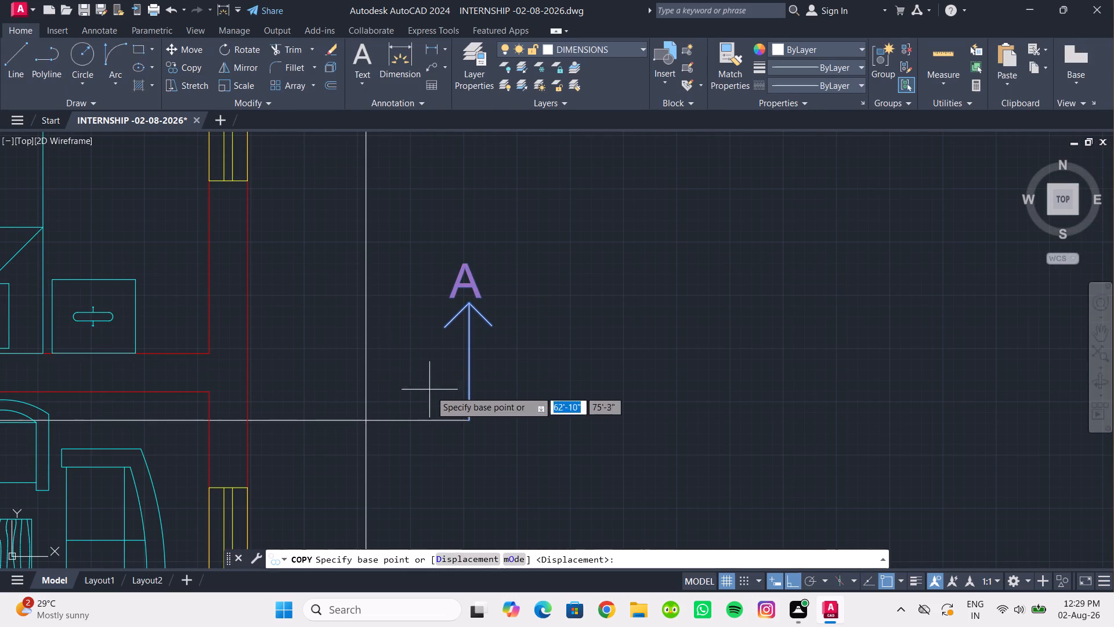
left_click(465, 421)
scroll(327, 370, "down", 4)
middle_click_drag(324, 369, 650, 381)
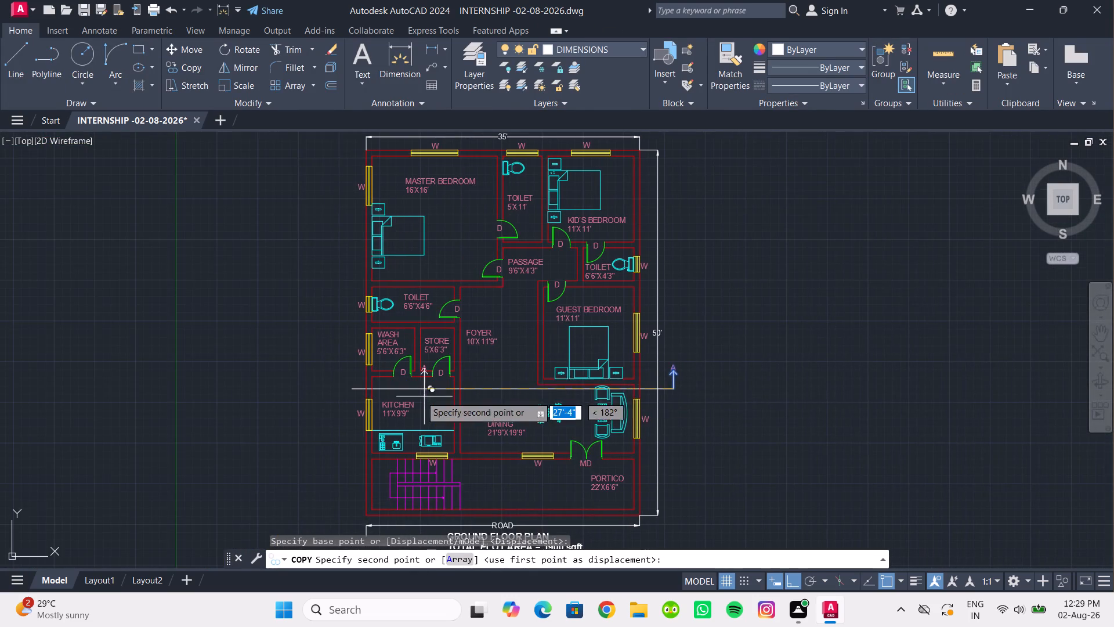
scroll(395, 391, "up", 3)
left_click(230, 393)
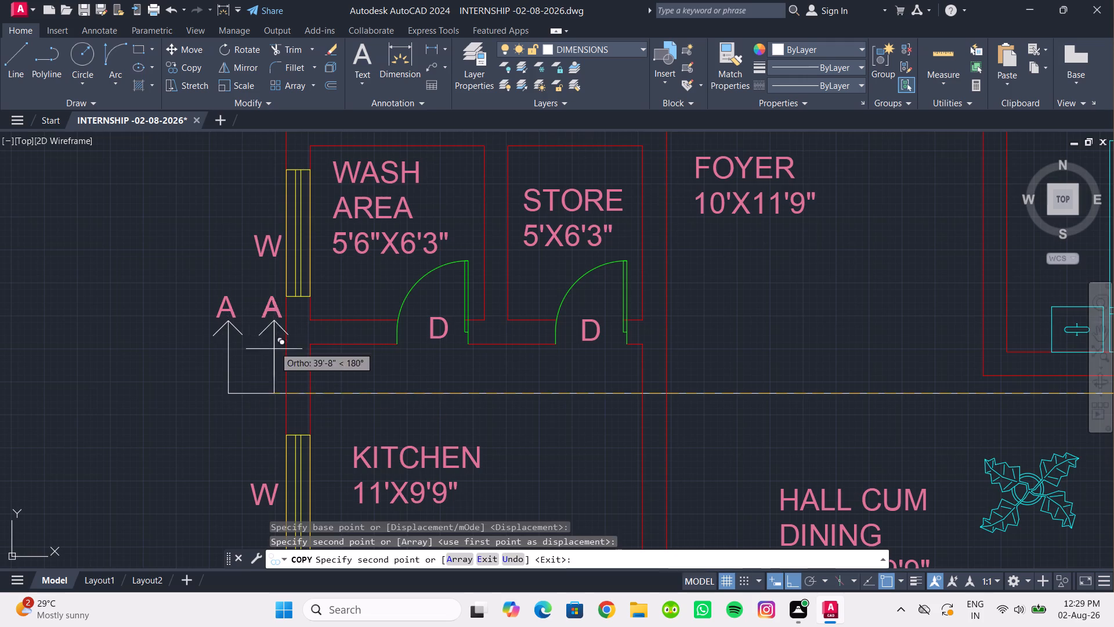
key("Escape")
Draw vertical construction lines through the outer and inner faces of the exterior wall on the kitchen side.
scroll(275, 341, "down", 3)
middle_click_drag(294, 353, 272, 245)
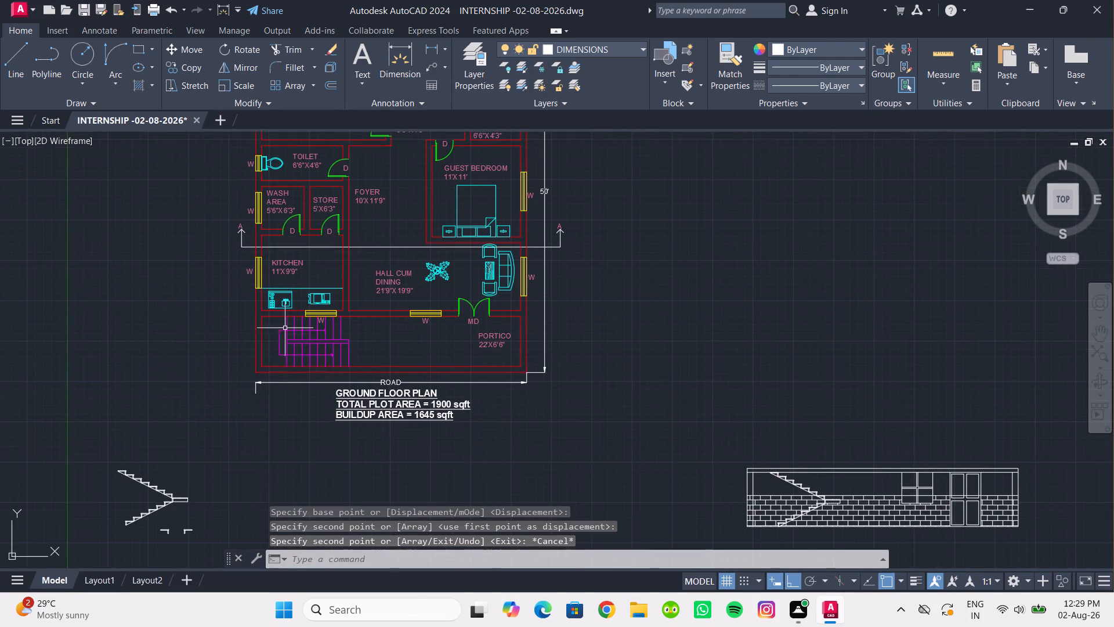
middle_click_drag(295, 399, 292, 348)
type("XL")
key("Return")
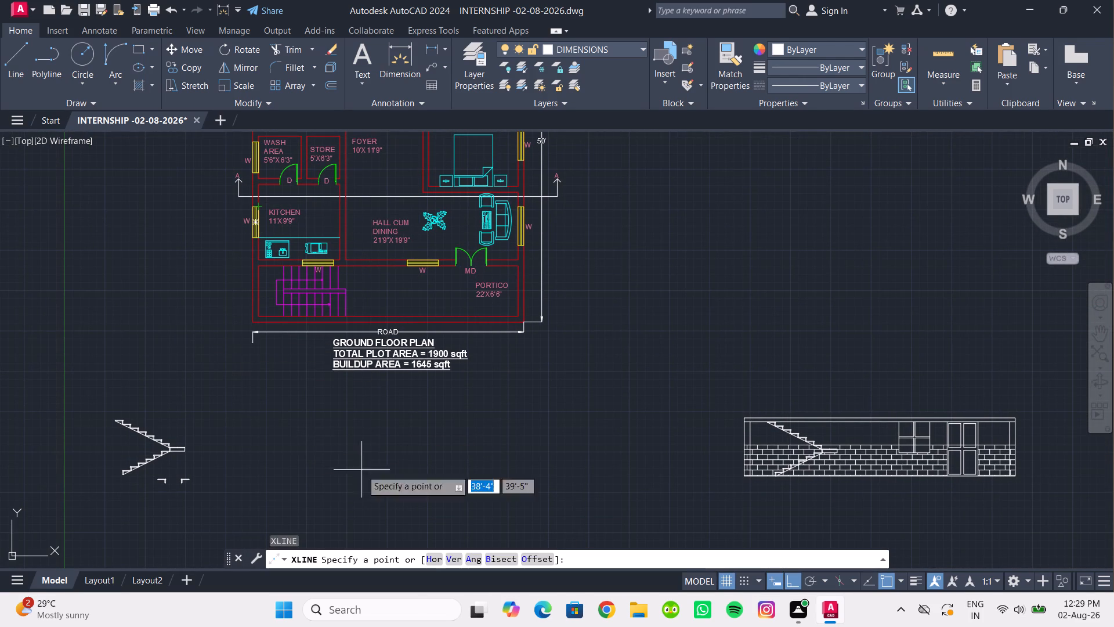
left_click(449, 558)
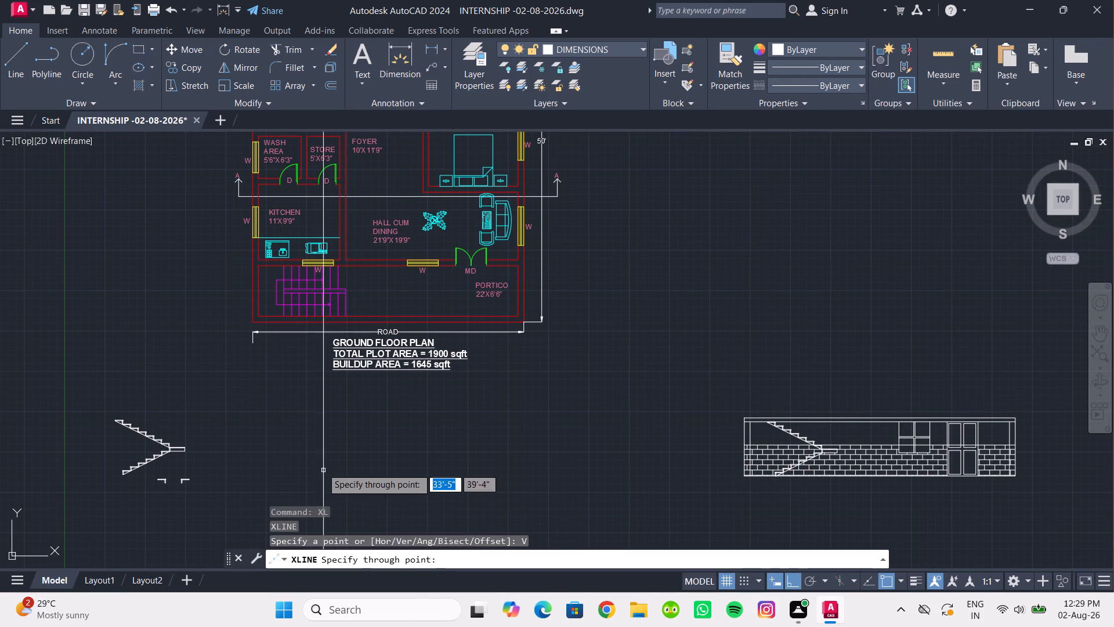
middle_click_drag(216, 384, 275, 423)
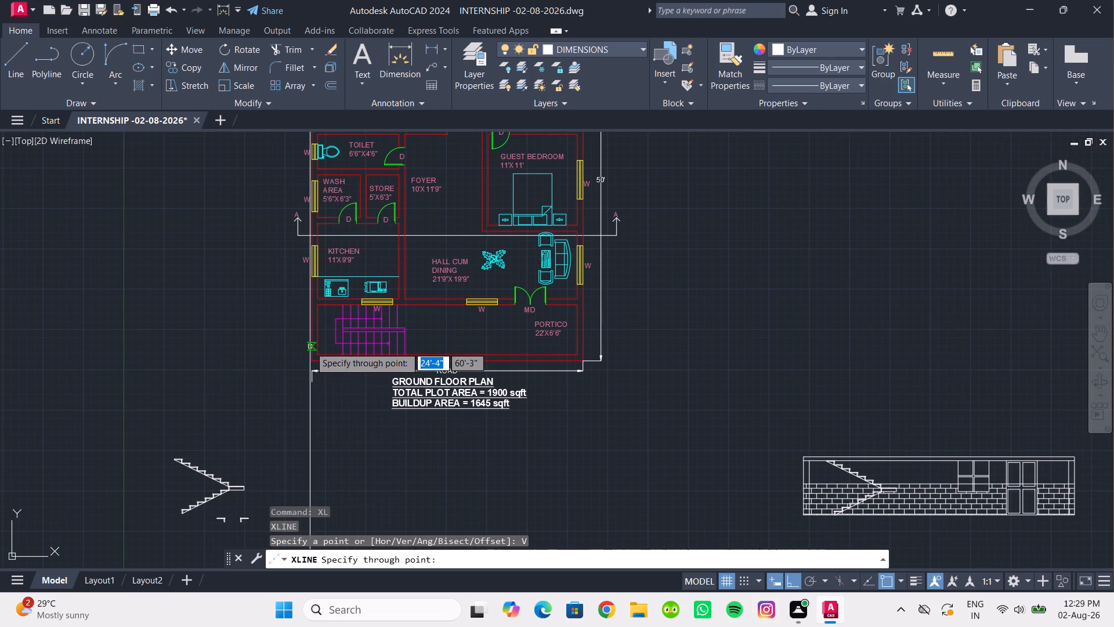
scroll(316, 338, "up", 2)
left_click(302, 396)
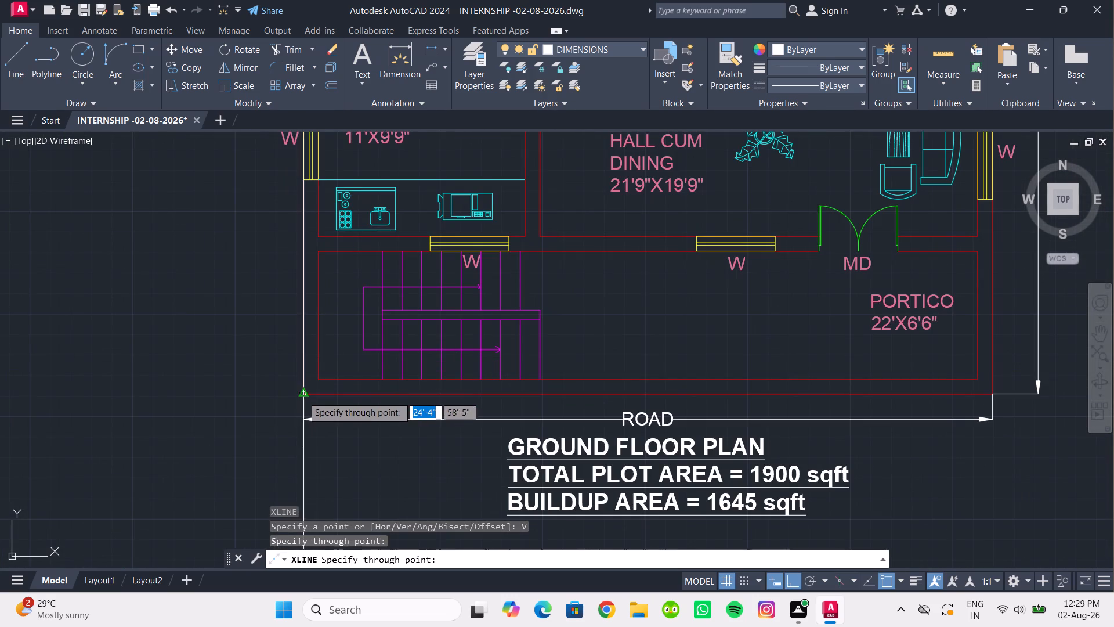
middle_click_drag(292, 330, 307, 540)
scroll(335, 232, "up", 1)
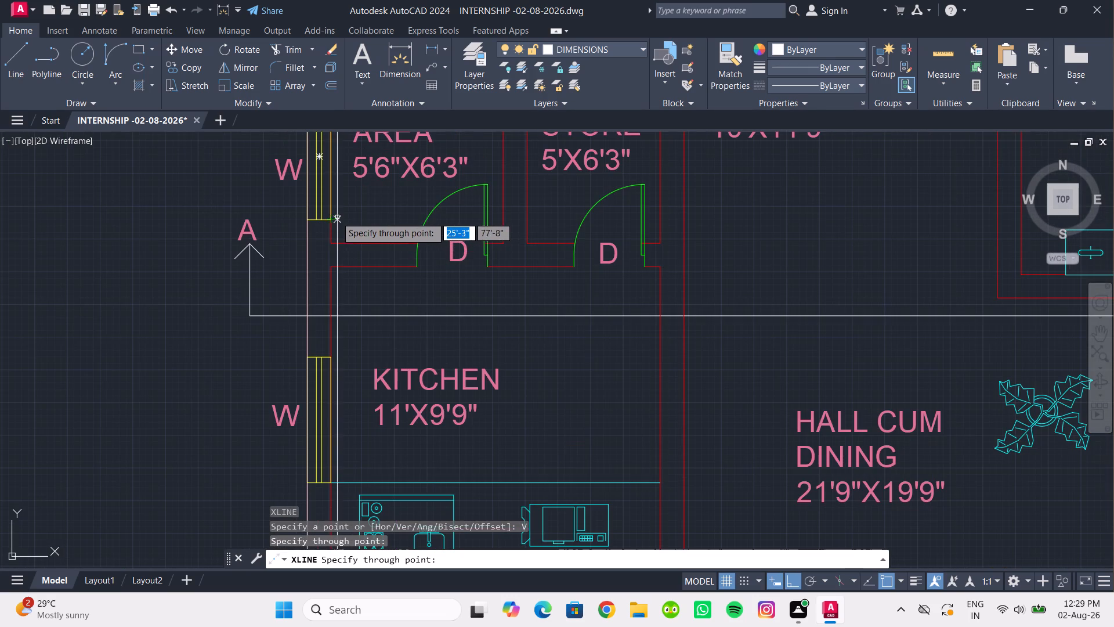
left_click(331, 223)
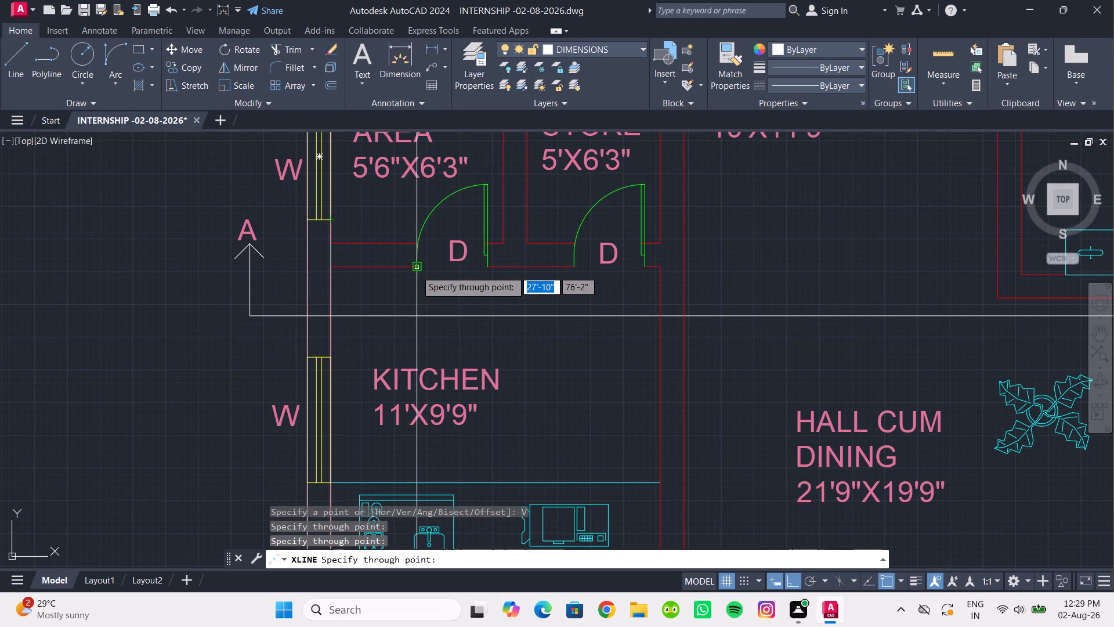
Draw vertical construction lines through the wash area and store door jambs, the wall between these rooms, and both faces of the store's foyer-side wall.
left_click(416, 271)
left_click(492, 269)
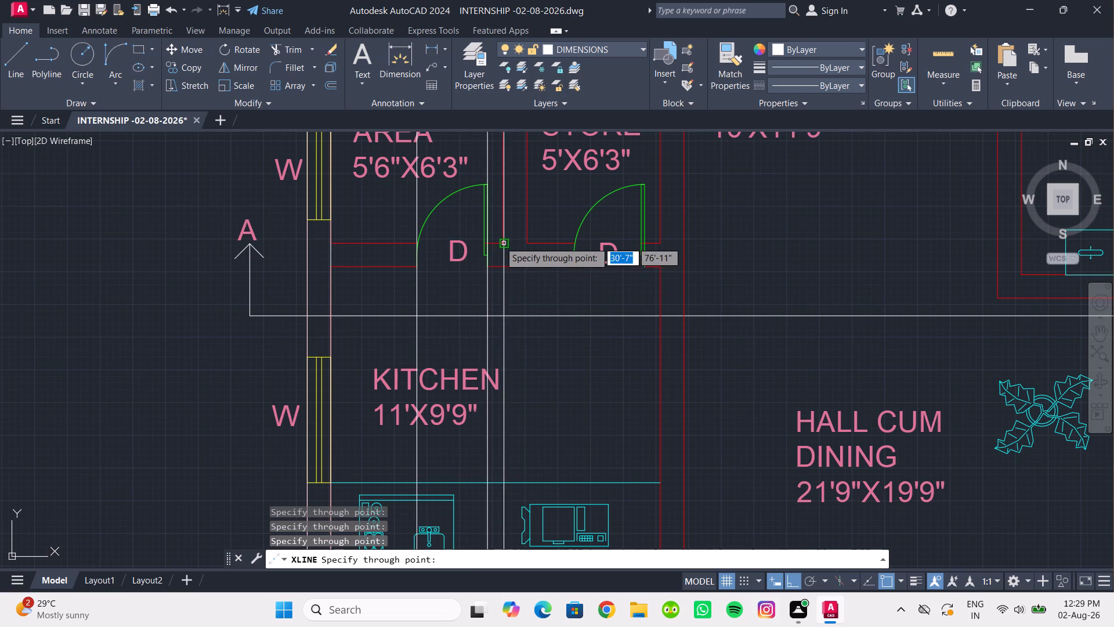
left_click(500, 242)
left_click(527, 246)
left_click(575, 268)
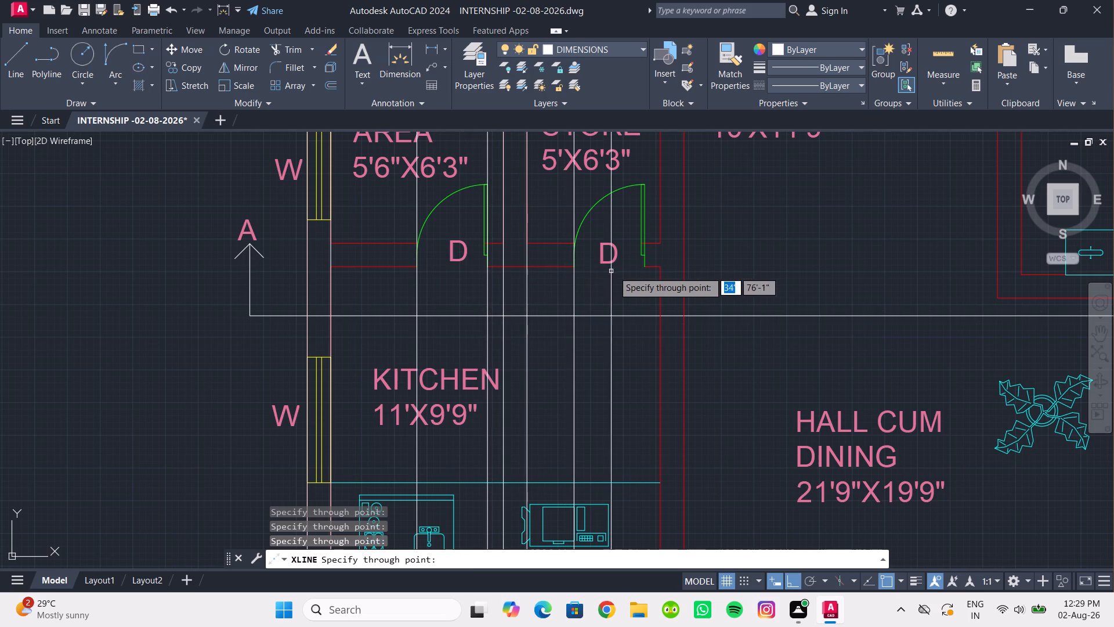
left_click(642, 270)
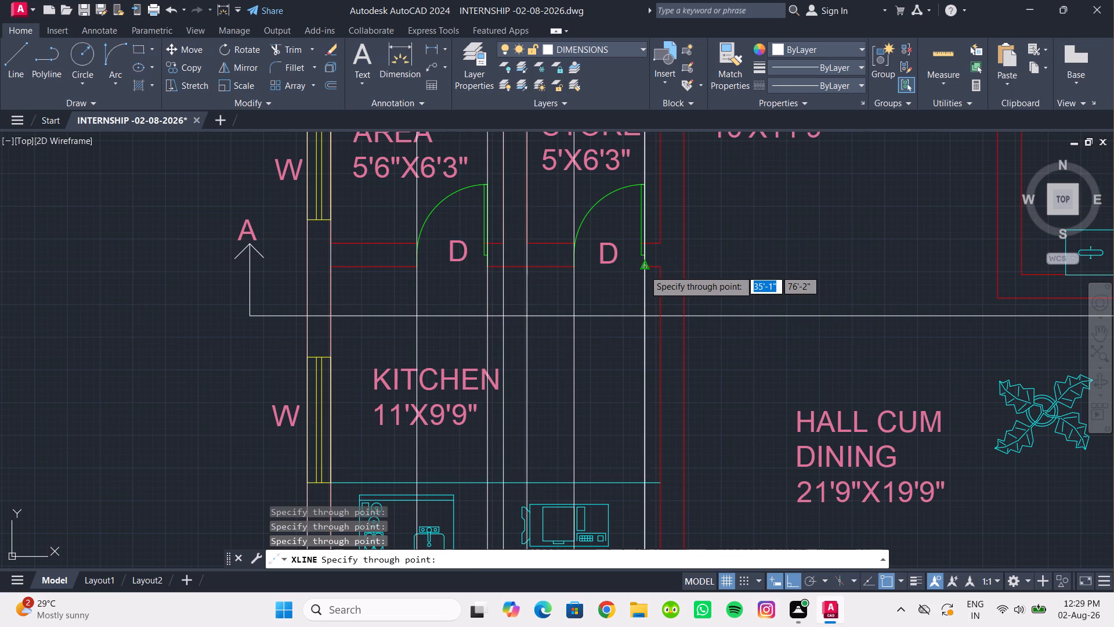
left_click(660, 248)
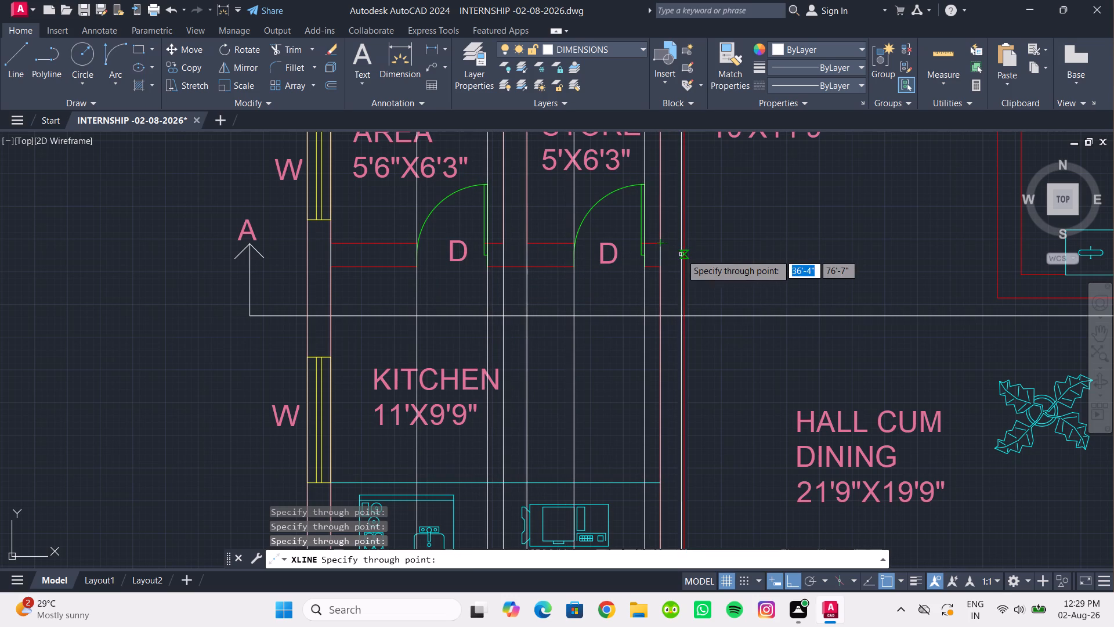
left_click(685, 257)
Draw vertical construction lines through the foyer wall corner below the passage and both faces of the guest bedroom's foyer-side wall.
scroll(721, 269, "down", 1)
middle_click_drag(721, 269, 428, 305)
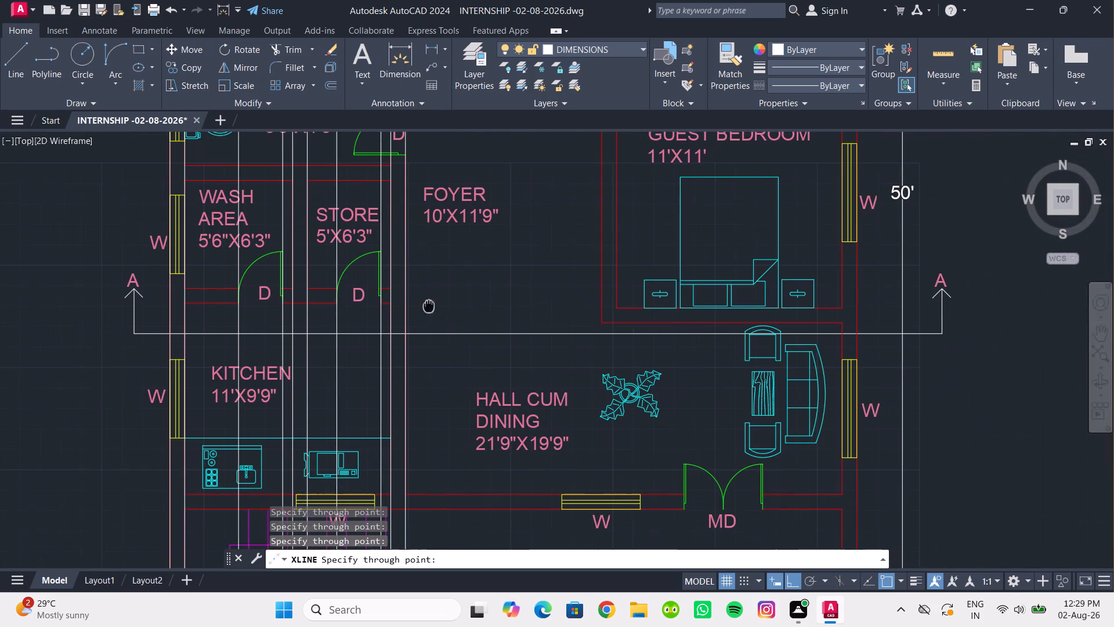
middle_click_drag(428, 305, 428, 305)
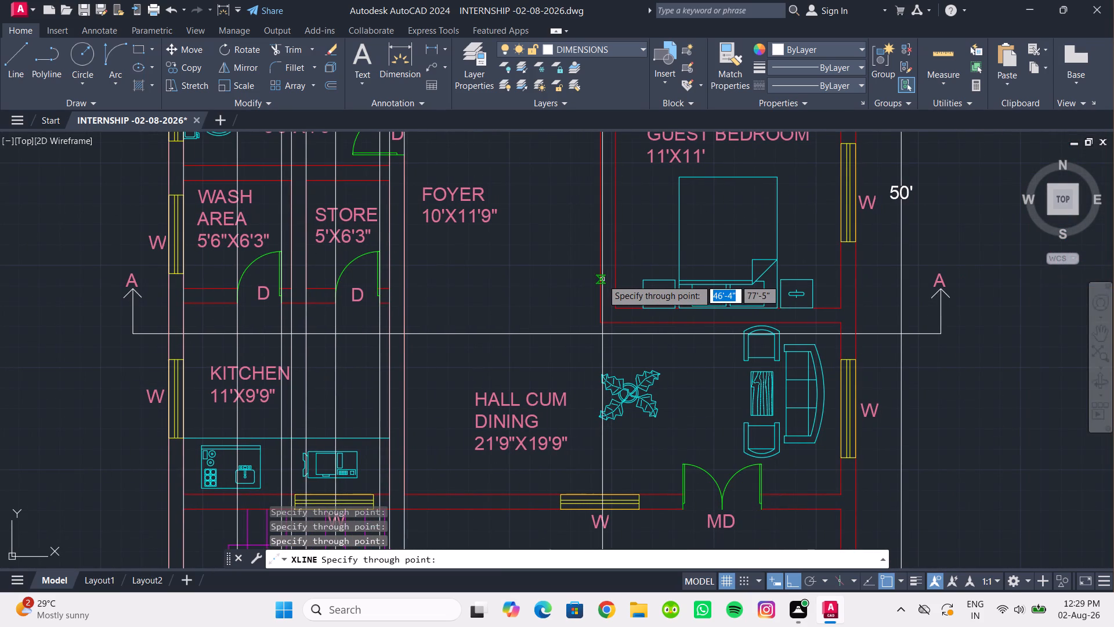
middle_click_drag(552, 279, 568, 419)
left_click(528, 219)
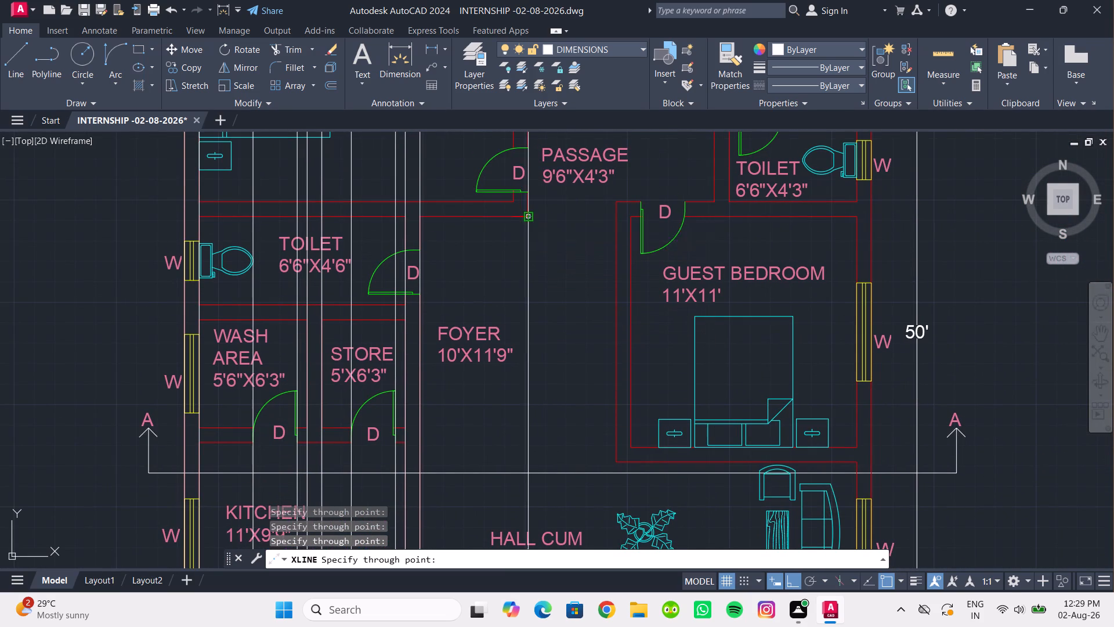
left_click(617, 203)
middle_click_drag(596, 267, 573, 222)
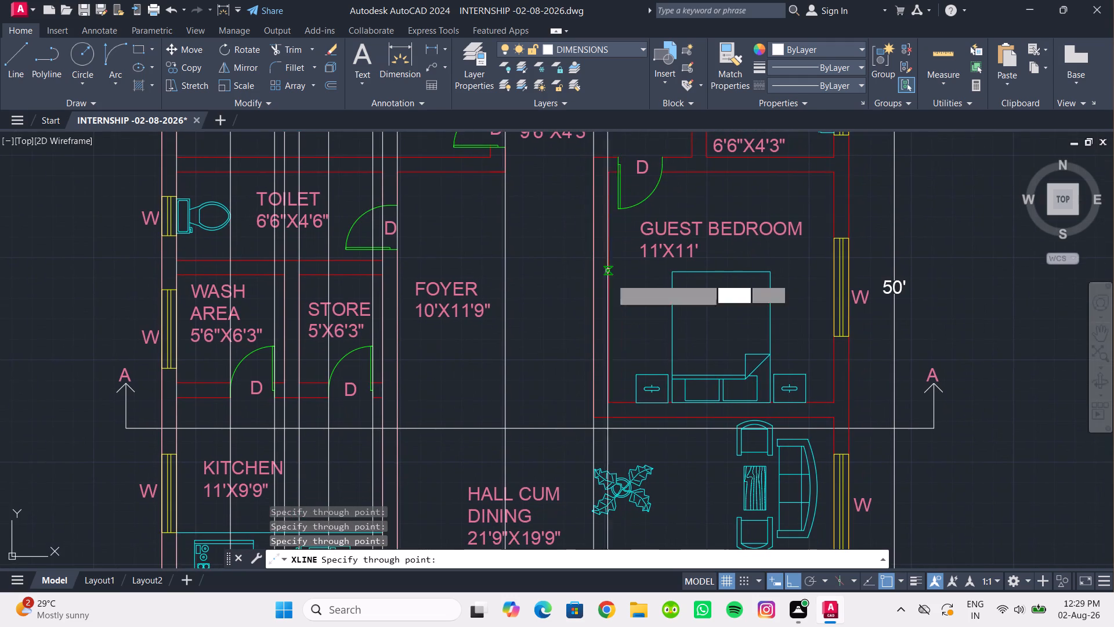
scroll(616, 443, "up", 1)
left_click(606, 378)
Draw vertical construction lines through the inner and outer faces of the exterior wall on the guest bedroom side.
middle_click_drag(660, 393, 541, 392)
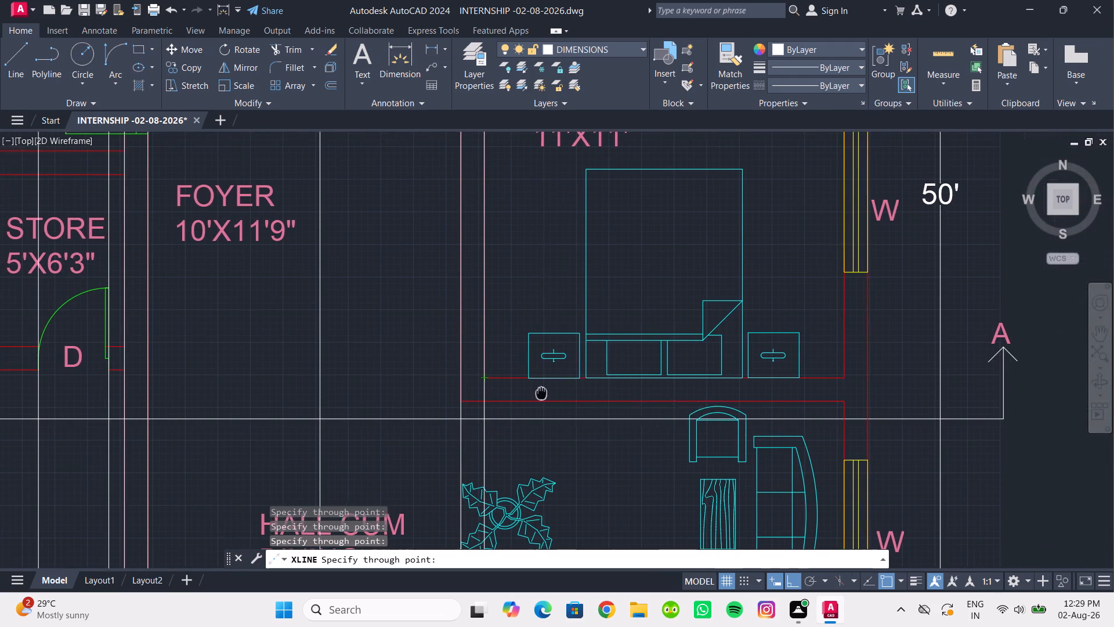
middle_click_drag(541, 392, 540, 392)
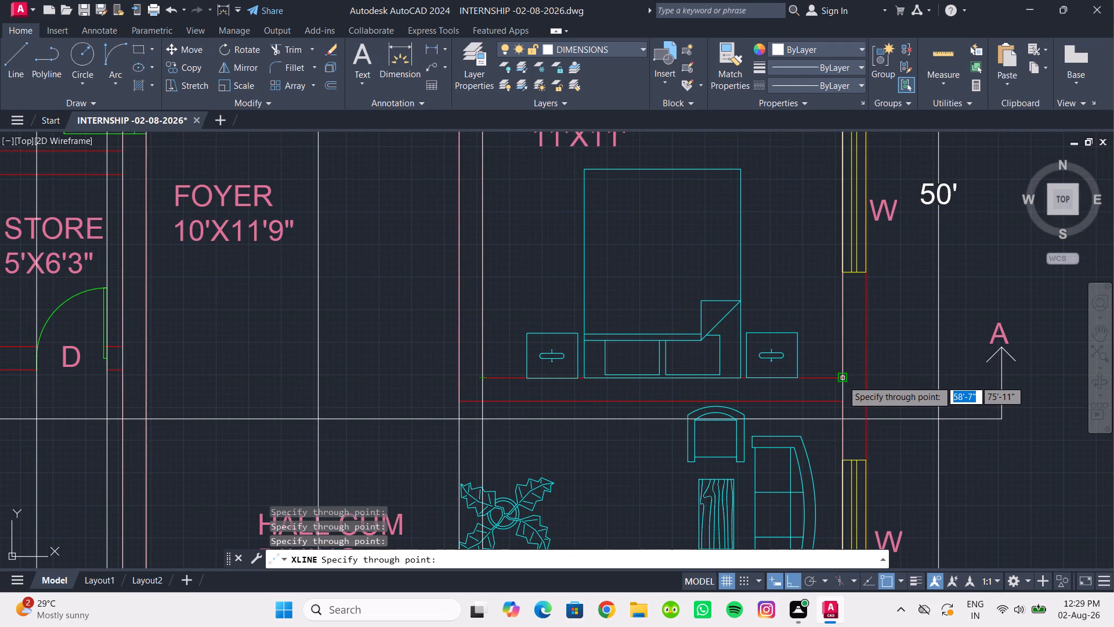
left_click(842, 380)
left_click(864, 379)
scroll(880, 379, "down", 2)
middle_click_drag(880, 379, 883, 369)
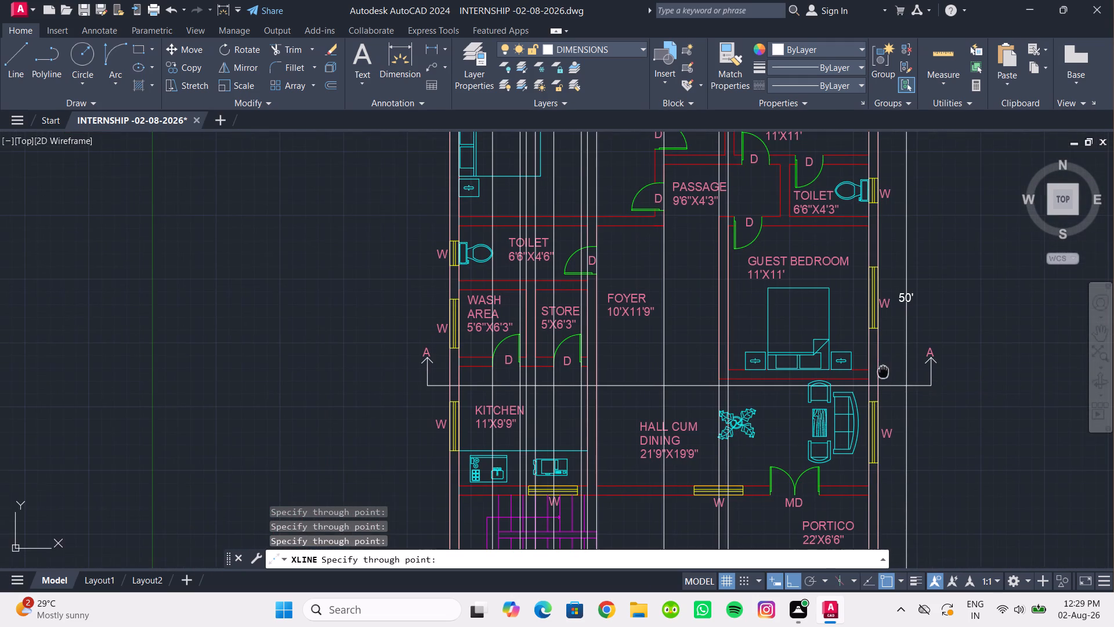
middle_click_drag(883, 369, 883, 369)
key("Escape")
Draw a horizontal construction line across the vertical projection lines, below the ground floor plan title.
scroll(964, 360, "down", 1)
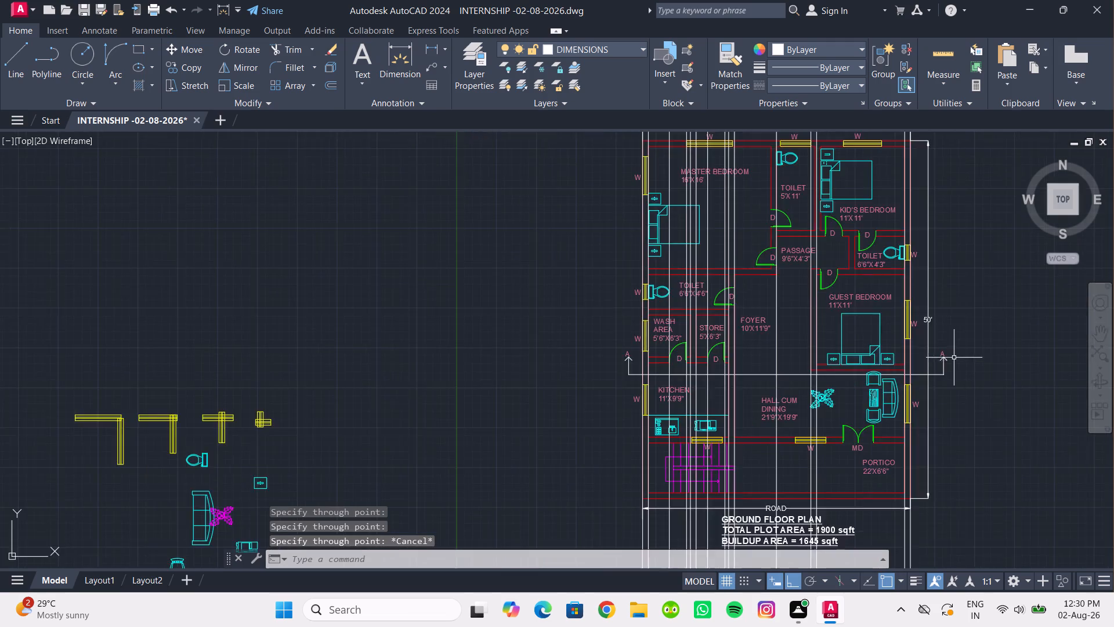
middle_click_drag(923, 340, 856, 210)
middle_click_drag(797, 562, 696, 365)
middle_click_drag(533, 474, 516, 383)
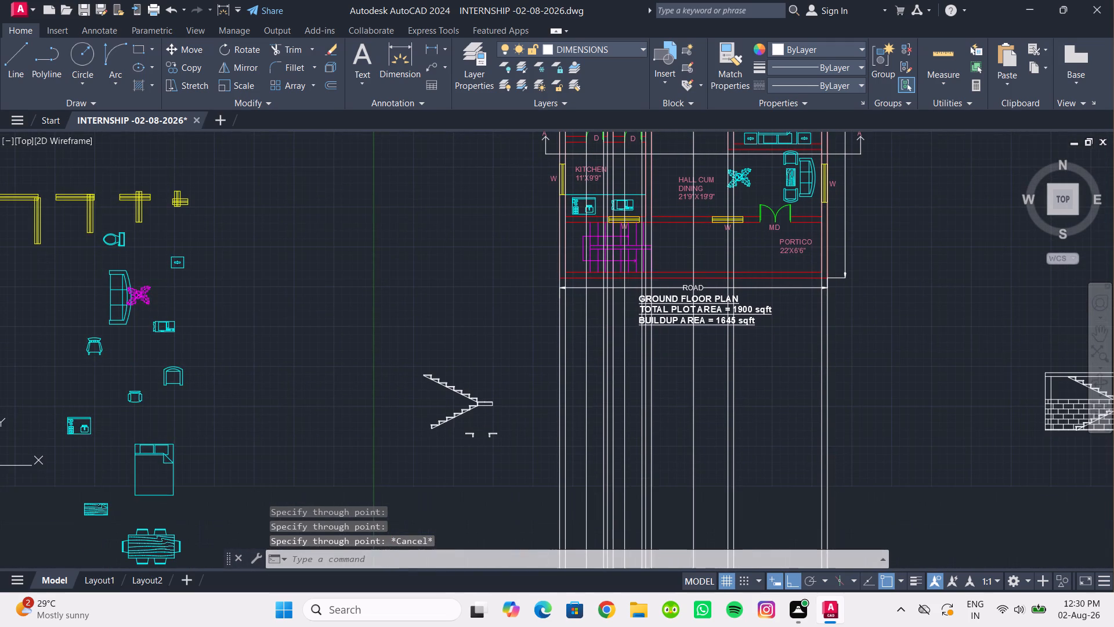
type("XL")
key("Return")
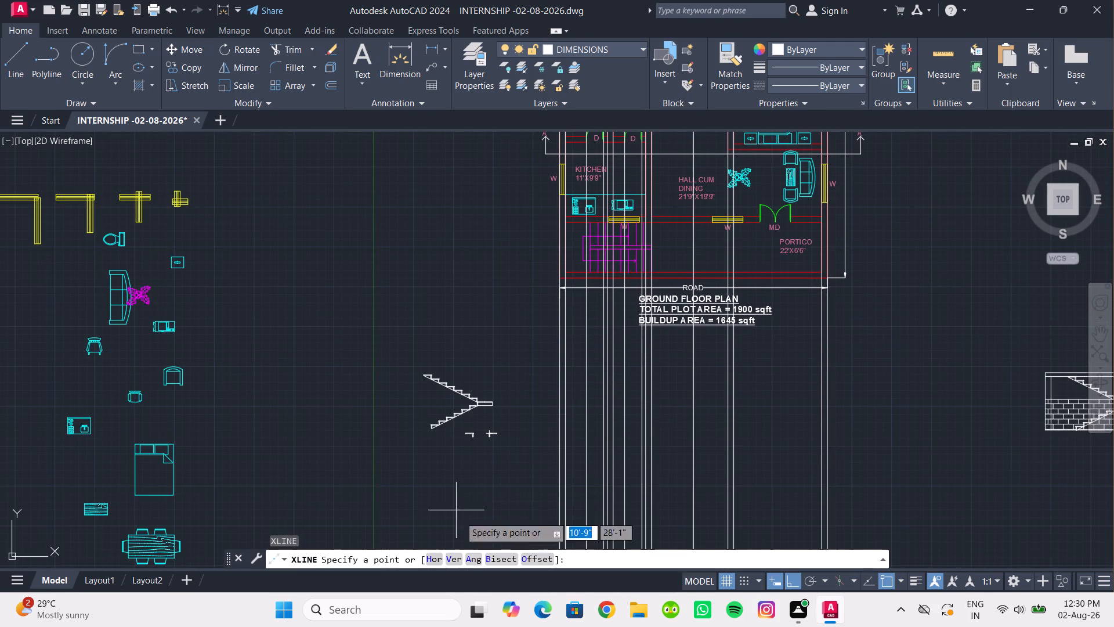
left_click(433, 556)
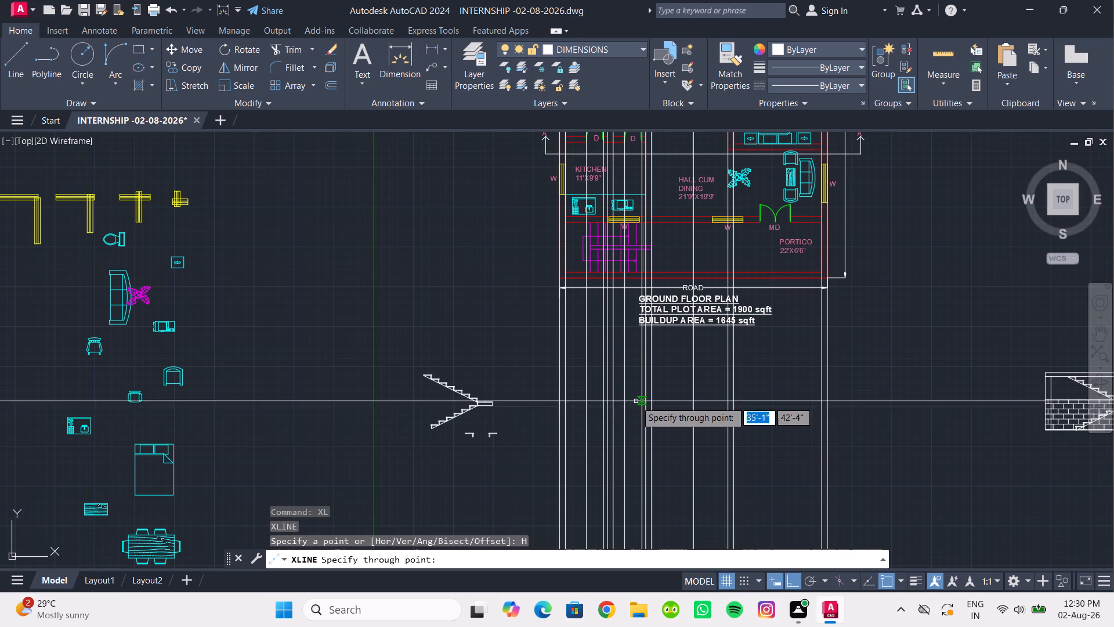
left_click(642, 422)
key("grave")
key("Escape")
key("Escape")
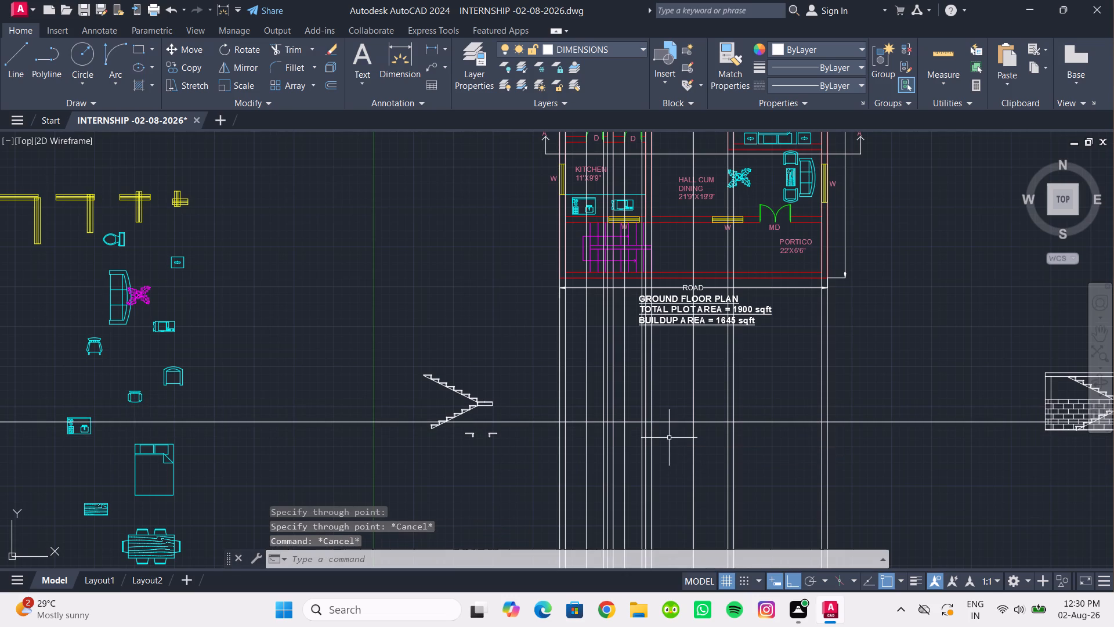
Offset the horizontal construction line 3' upward.
scroll(669, 438, "up", 1)
middle_click_drag(669, 438, 619, 437)
scroll(619, 437, "up", 1)
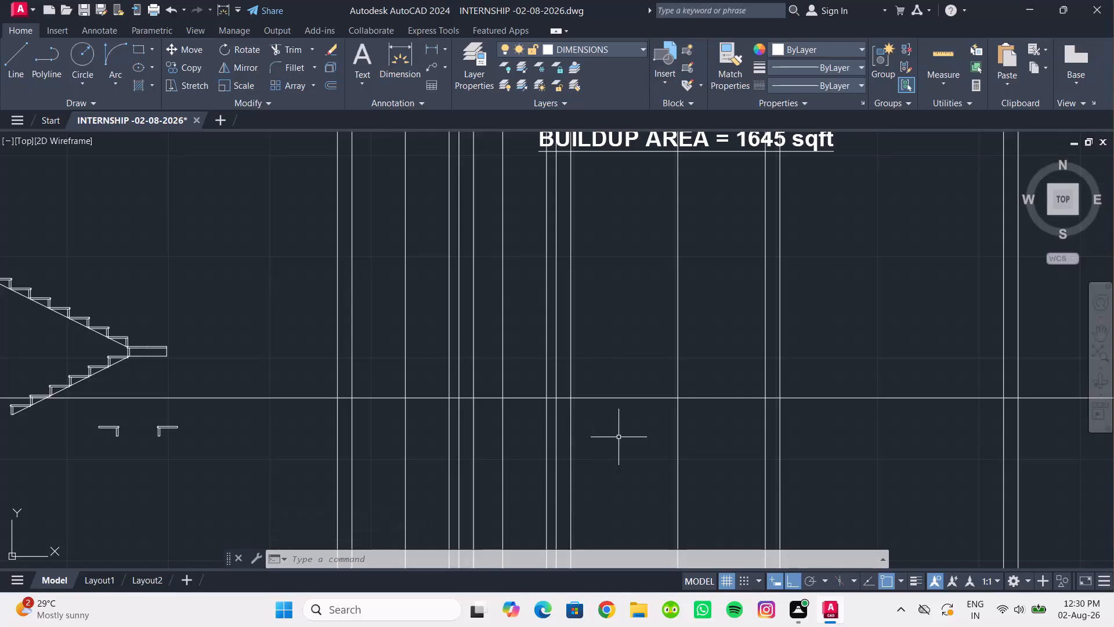
left_click(323, 81)
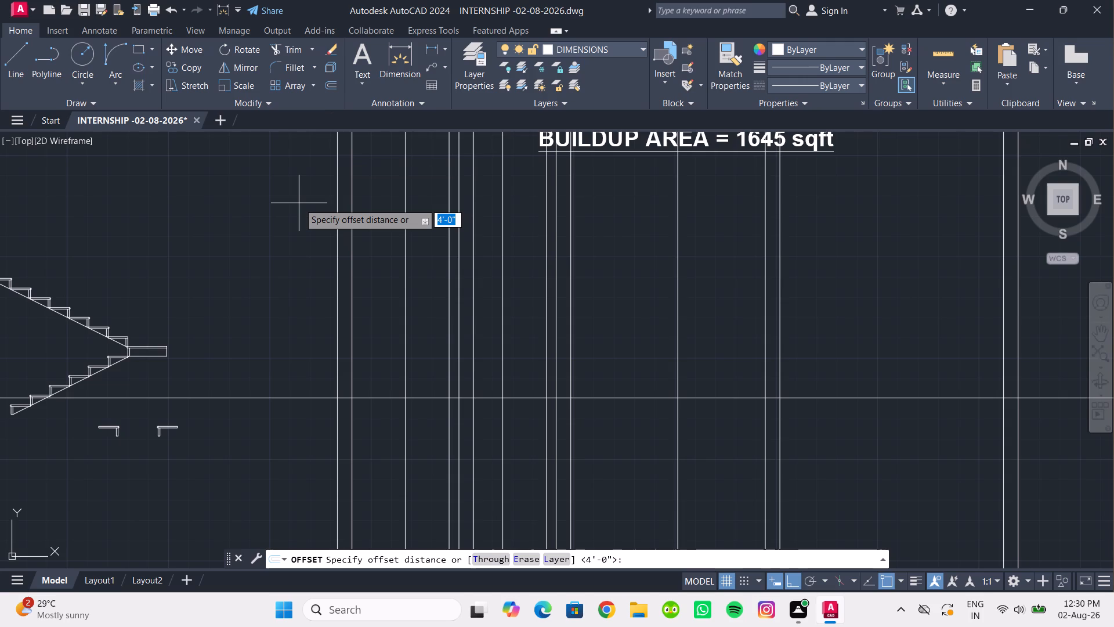
type("3'")
key("Return")
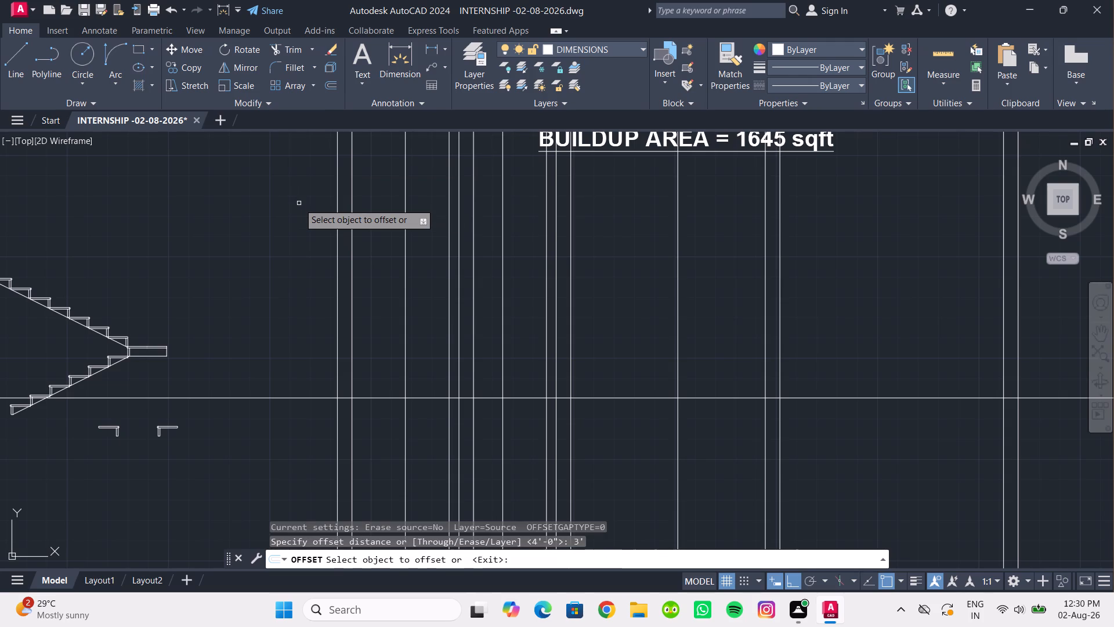
left_click(629, 396)
left_click(626, 359)
Offset the upper horizontal line 4' upward, and offset the resulting line a further 6" upward.
left_click(625, 340)
type("4'")
key("Return")
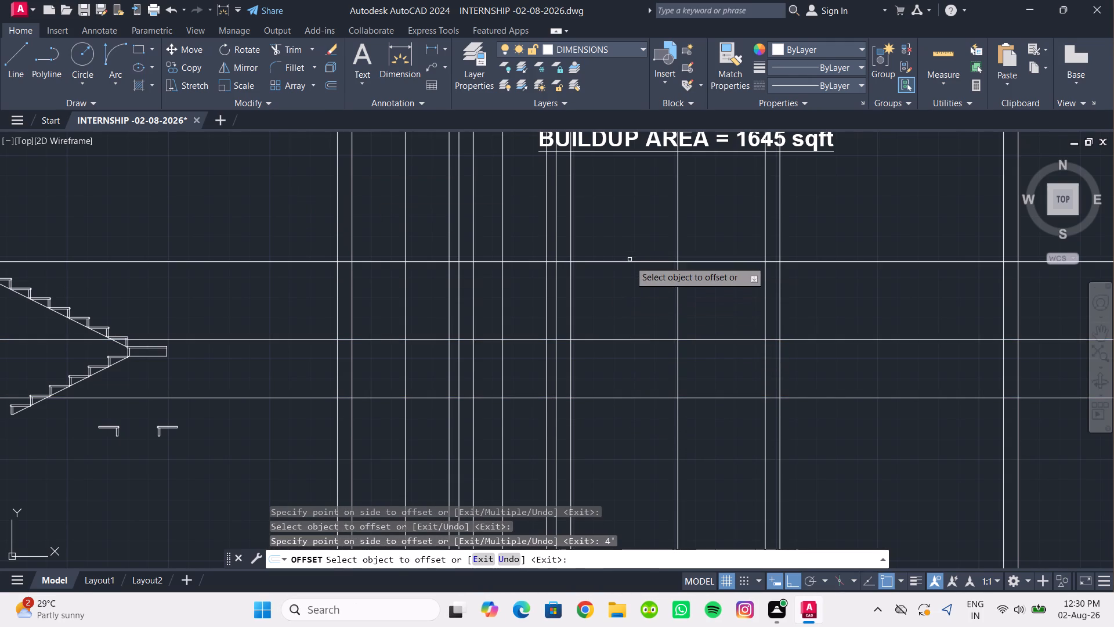
left_click(630, 261)
type("6\"")
key("Return")
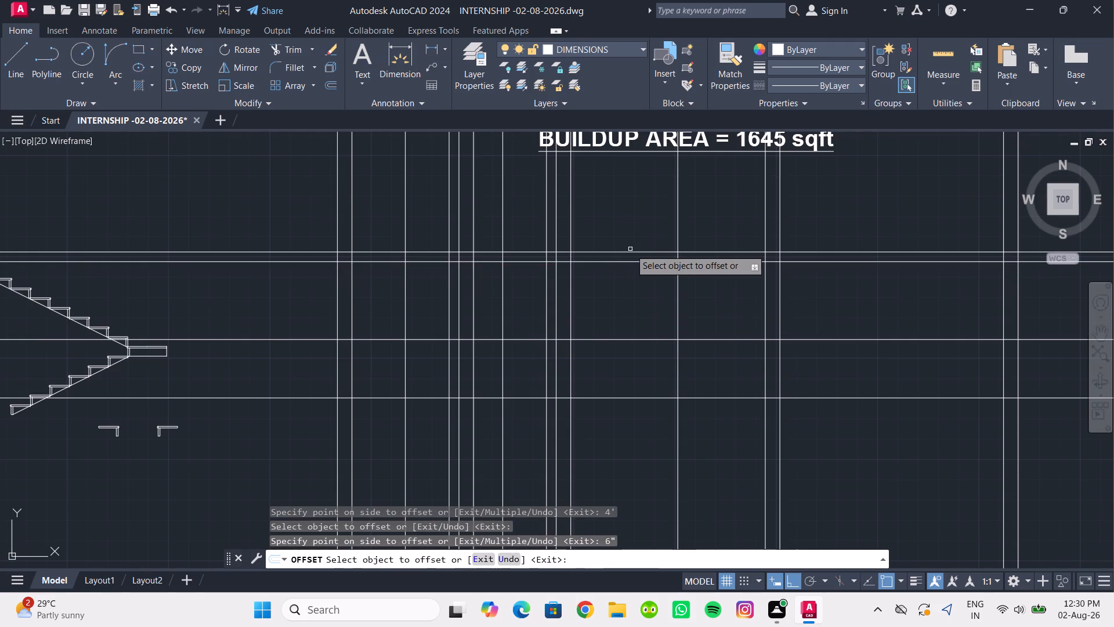
key("Escape")
key("Escape")
Trim all the vertical projection lines below the lowest horizontal line.
scroll(606, 422, "down", 1)
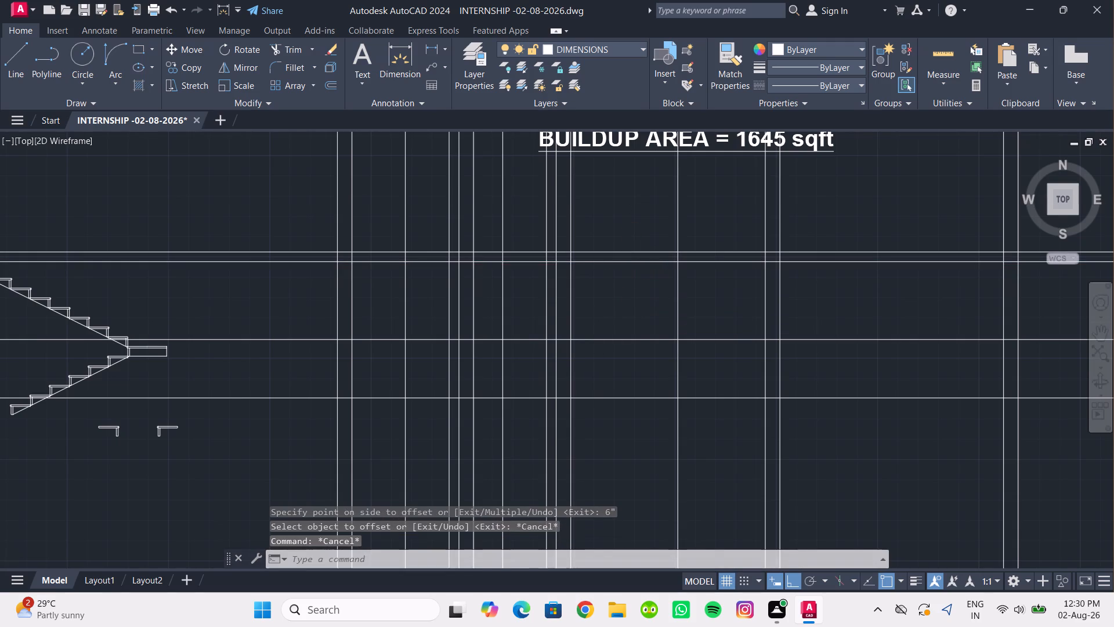
key("Escape")
type("TR")
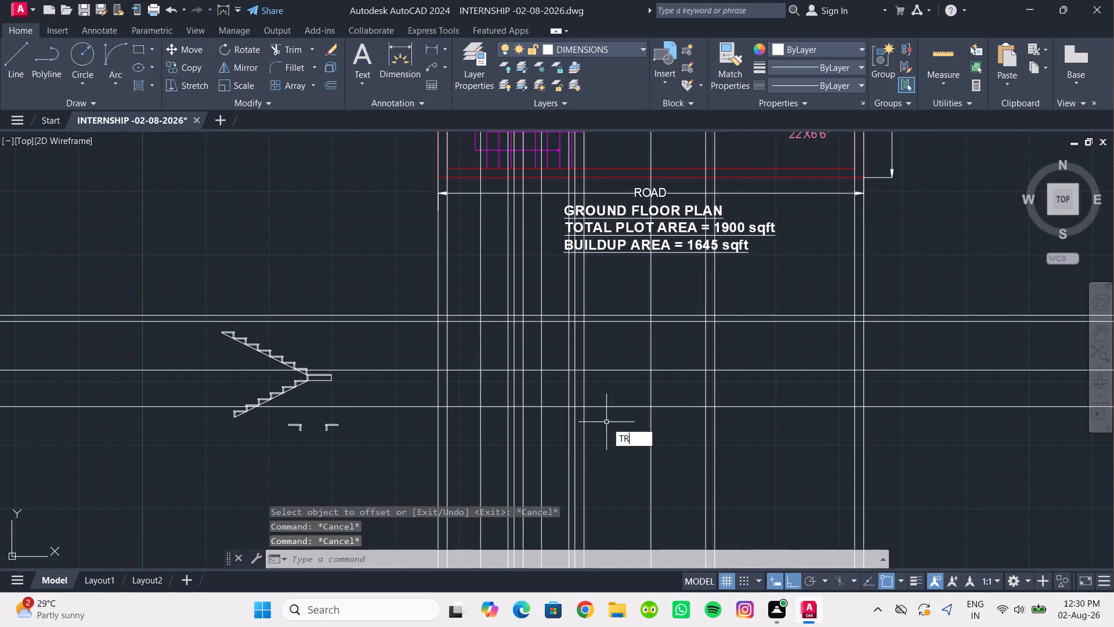
key("Return")
left_click_drag(421, 433, 1055, 493)
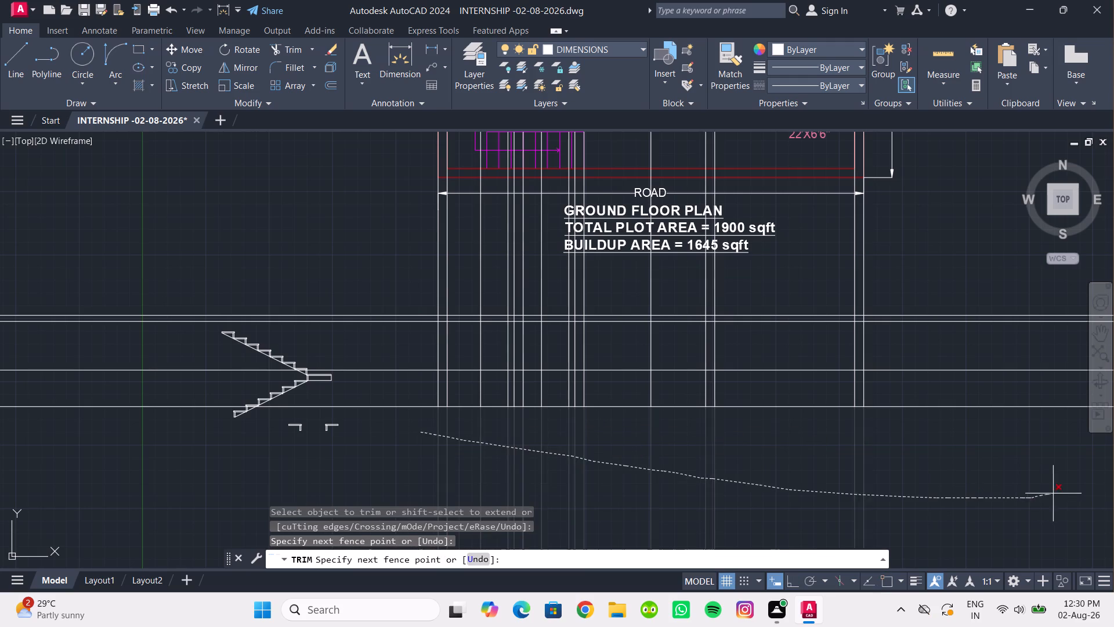
left_click_drag(1055, 493, 1055, 492)
Trim the four horizontal lines beyond the kitchen-side outer wall line and delete the two leftover pieces past the loose stair.
left_click_drag(417, 427, 401, 302)
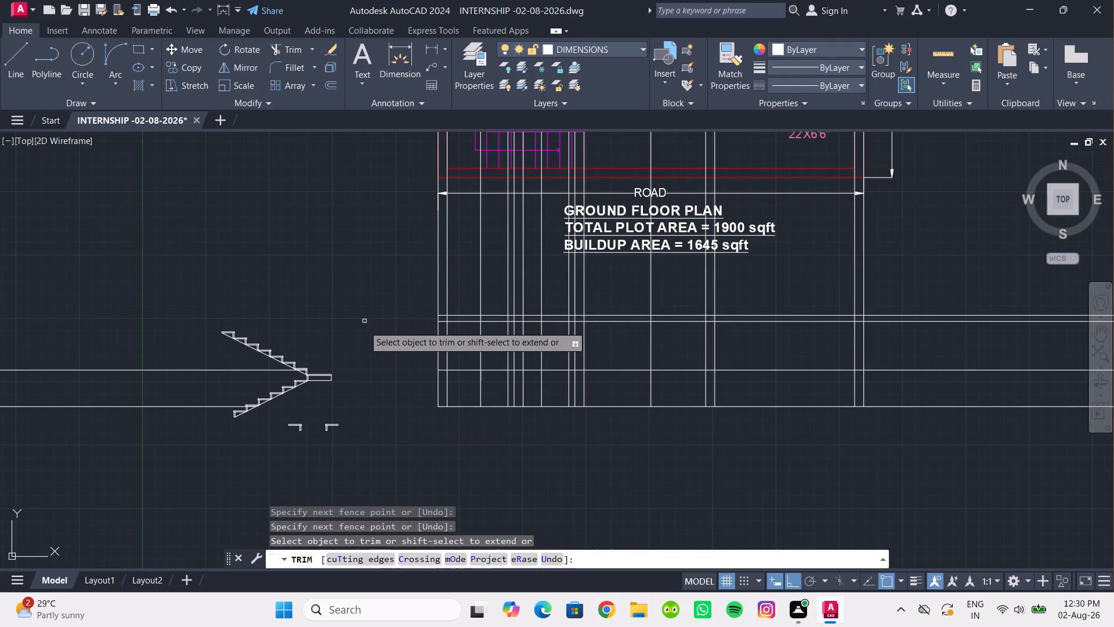
middle_click_drag(364, 338, 486, 343)
key("grave")
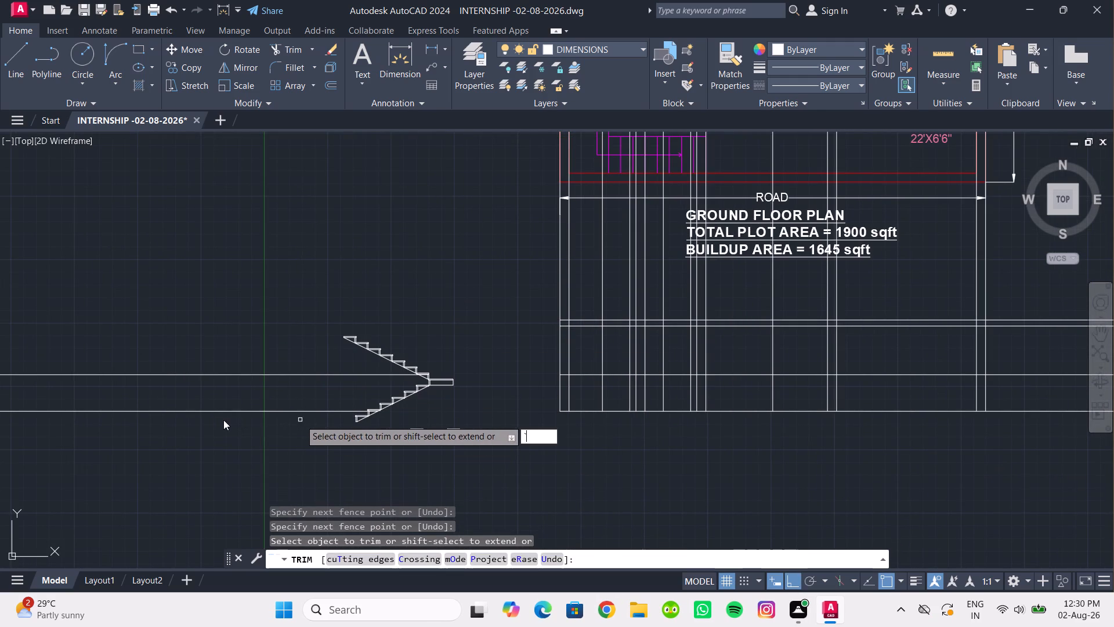
key("Escape")
left_click_drag(219, 423, 202, 387)
left_click(185, 338)
key("Delete")
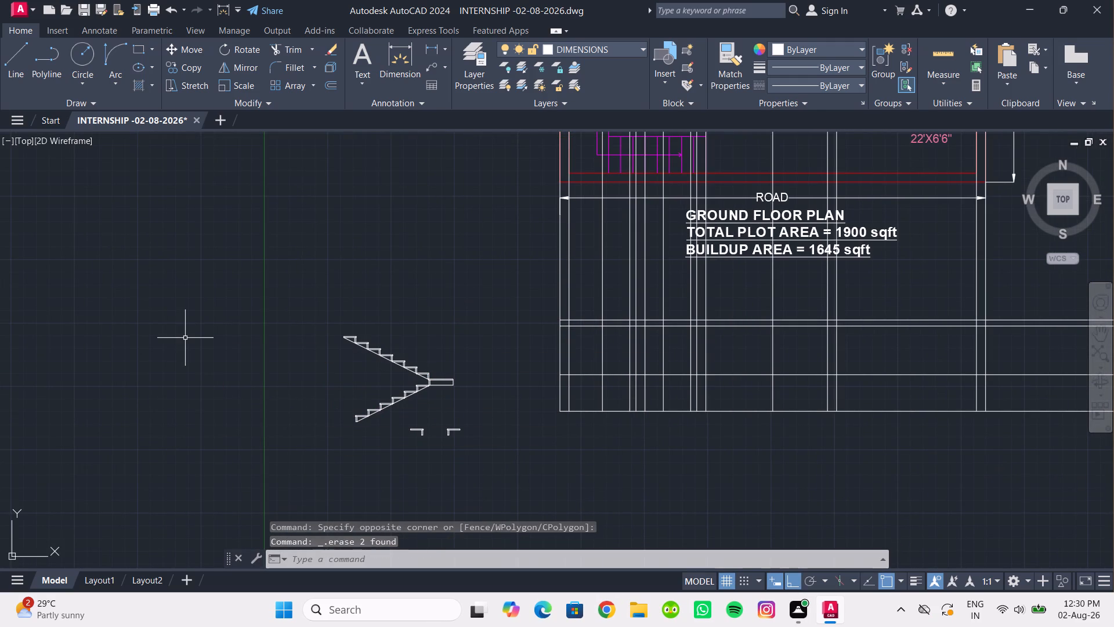
Trim the horizontal lines beyond the hall-side outer wall line and delete the two leftover pieces crossing the existing brick-patterned section.
scroll(809, 476, "down", 1)
middle_click_drag(808, 476, 505, 433)
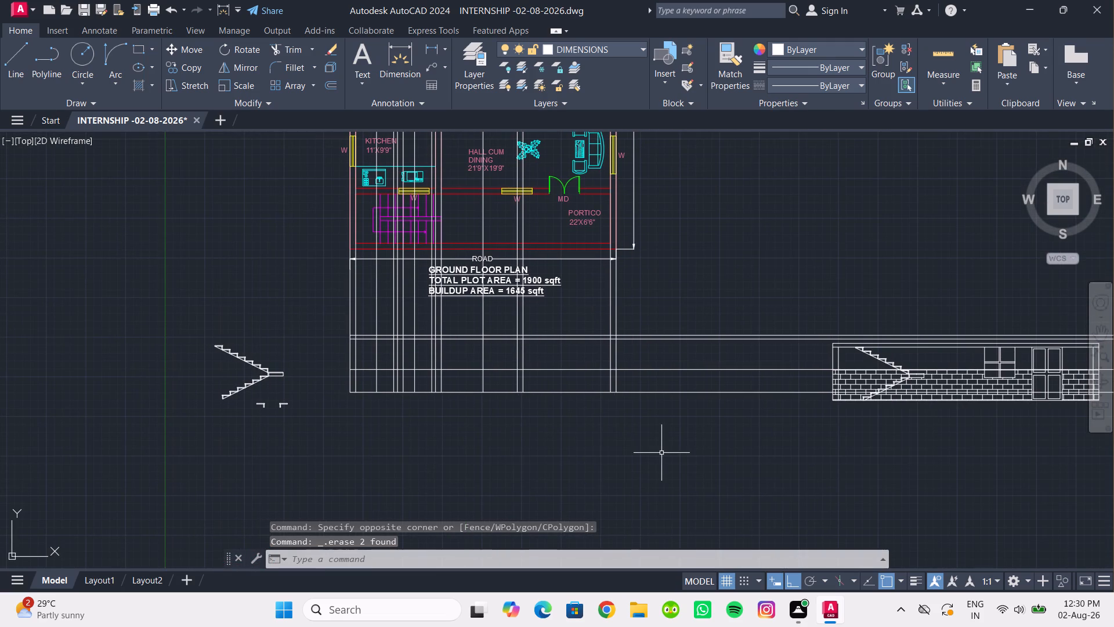
key("t")
key("r")
key("Return")
left_click_drag(726, 429, 681, 311)
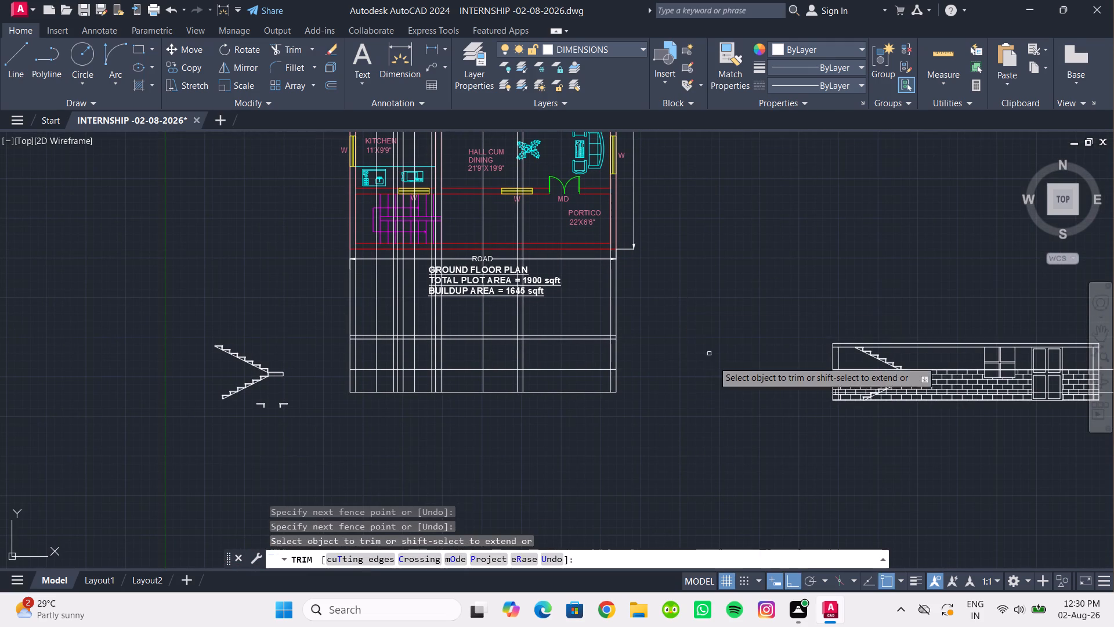
middle_click_drag(714, 372, 298, 367)
key("Escape")
left_click_drag(807, 438, 790, 412)
left_click(750, 326)
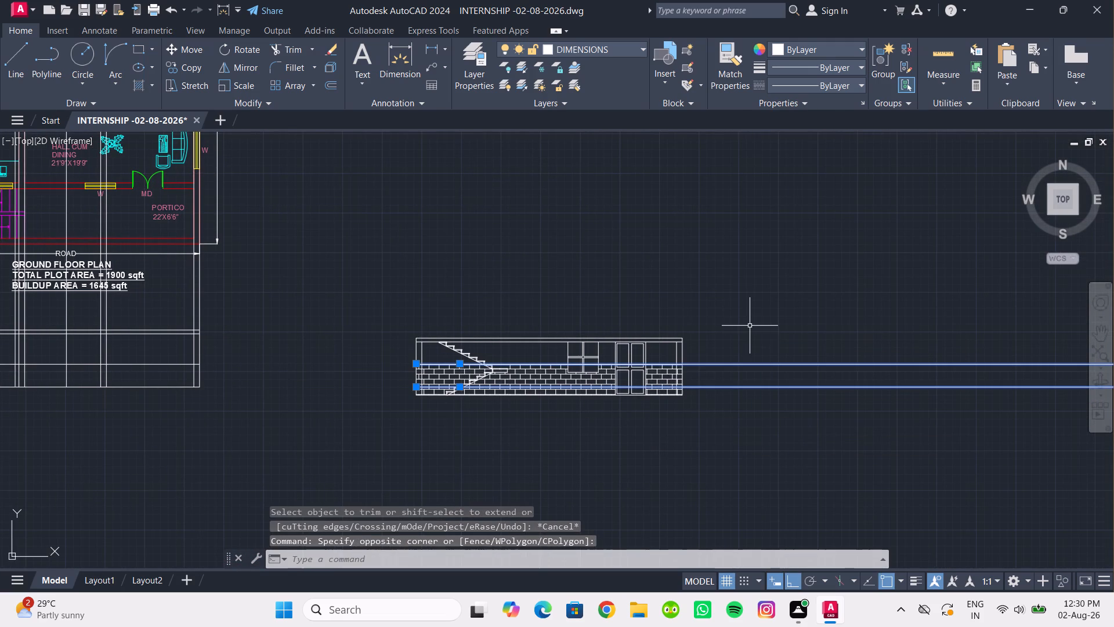
key("Delete")
Trim all the vertical projection lines in the gap between the ground floor plan and the top line of the section.
middle_click_drag(467, 304, 773, 348)
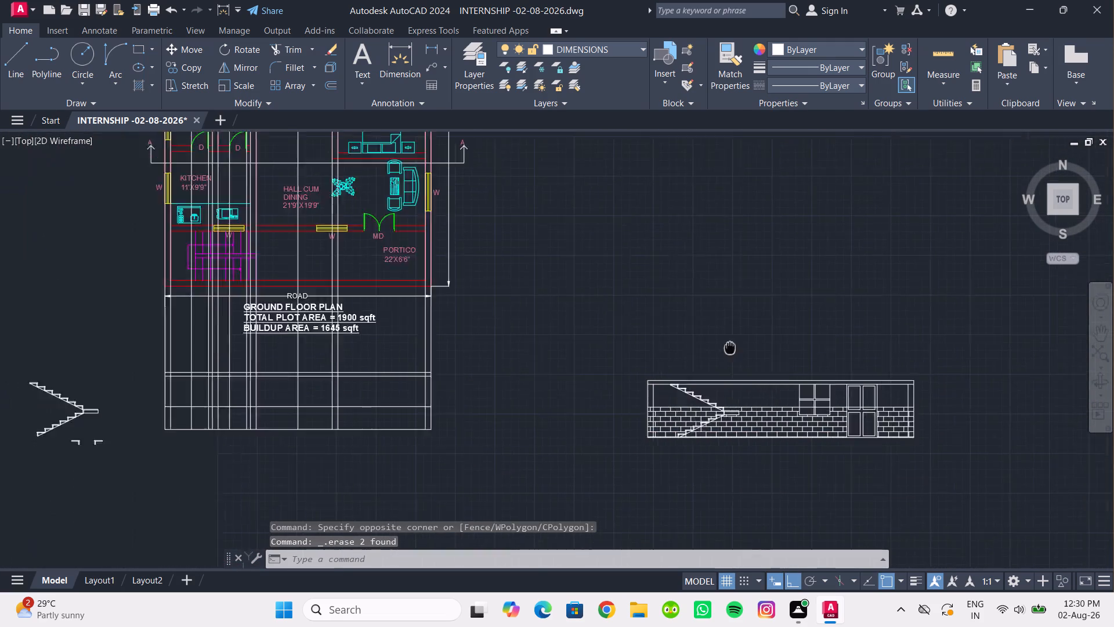
middle_click_drag(773, 348, 815, 354)
key("Escape")
middle_click_drag(600, 382, 605, 383)
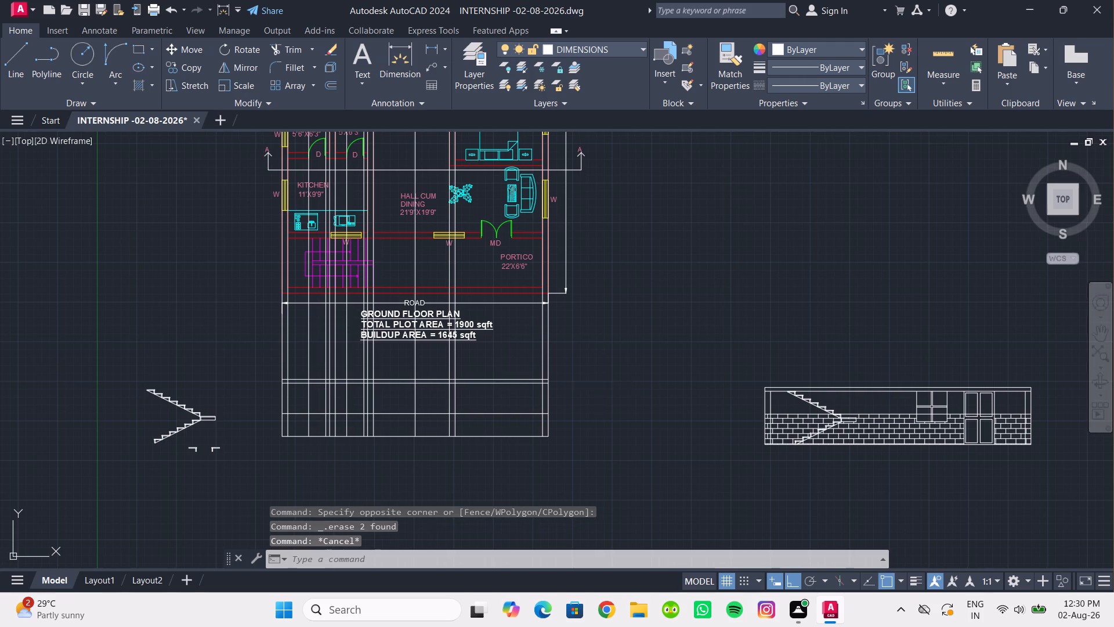
middle_click_drag(605, 383, 654, 414)
type("TR")
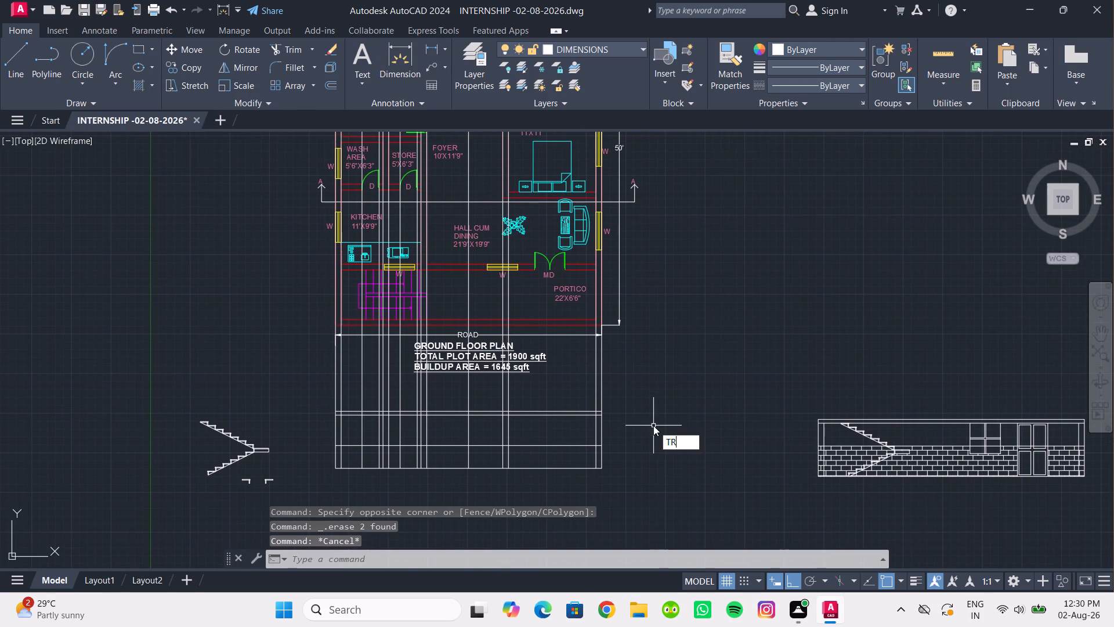
key("BackSpace")
scroll(609, 398, "up", 2)
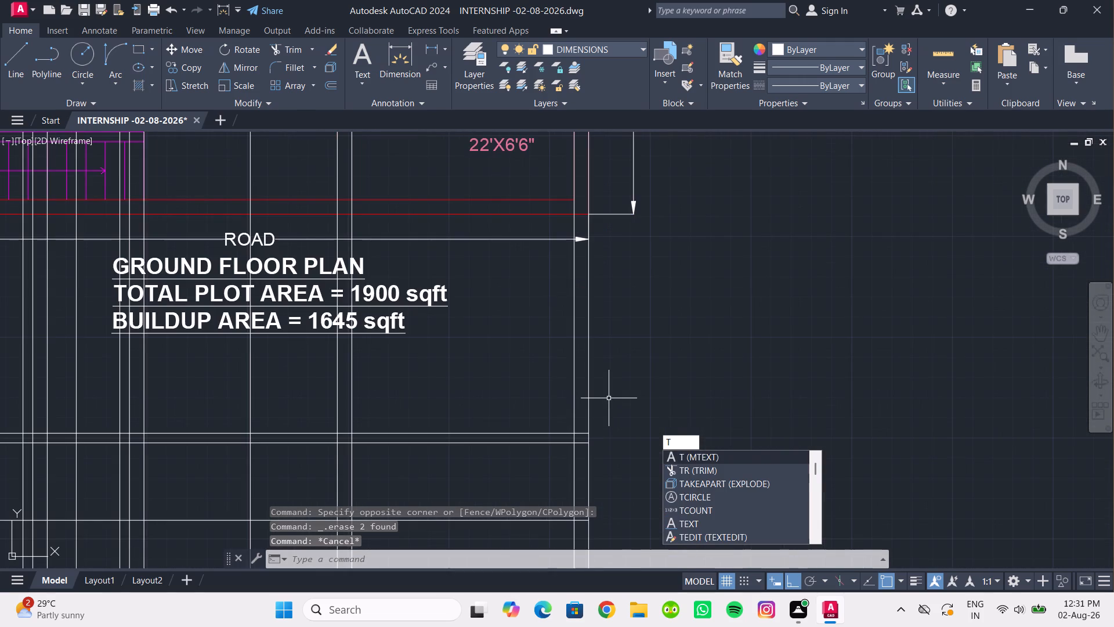
key("r")
key("Return")
scroll(607, 396, "down", 1)
middle_click_drag(607, 396, 725, 401)
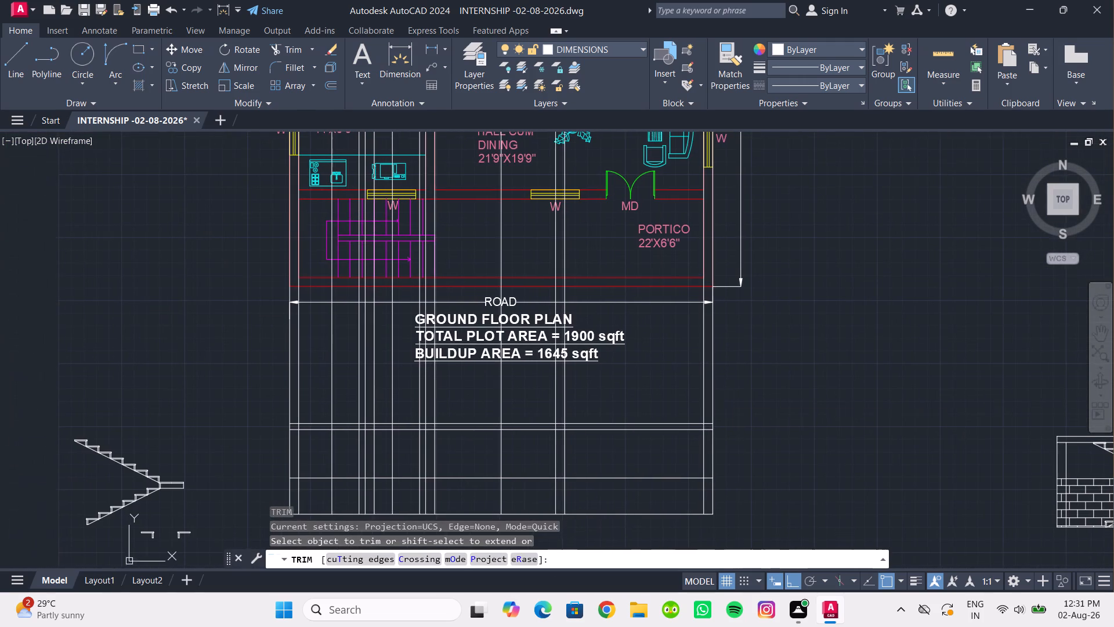
left_click_drag(742, 402, 667, 402)
left_click_drag(633, 399, 334, 387)
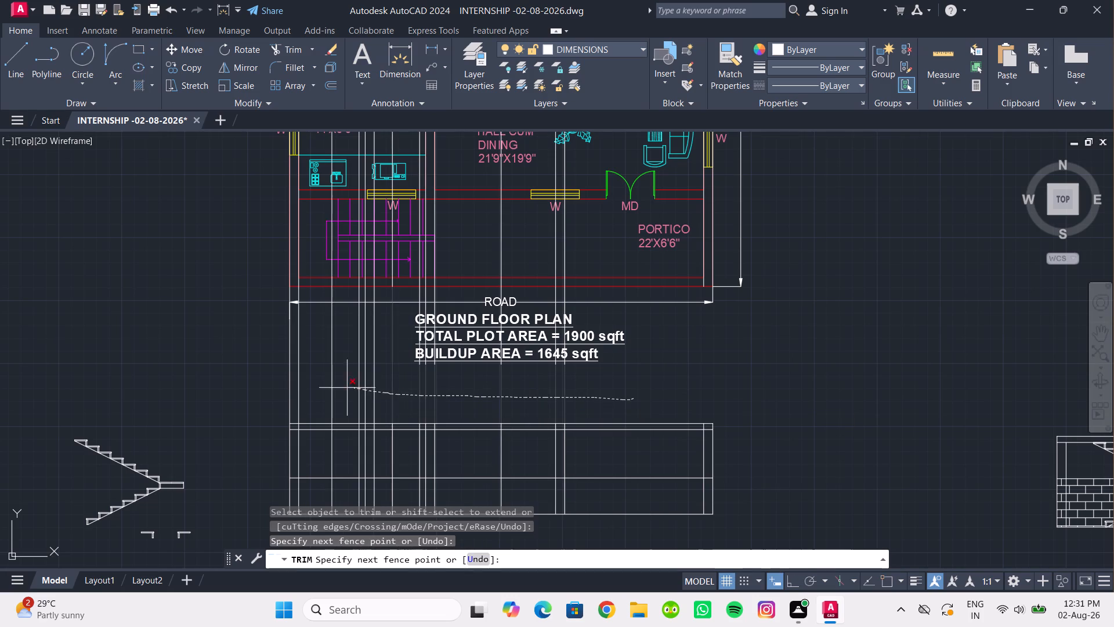
left_click_drag(334, 387, 275, 381)
key("Escape")
Delete the leftover vertical projection lines running over and above the ground floor plan.
scroll(493, 408, "down", 2)
middle_click_drag(493, 408, 488, 474)
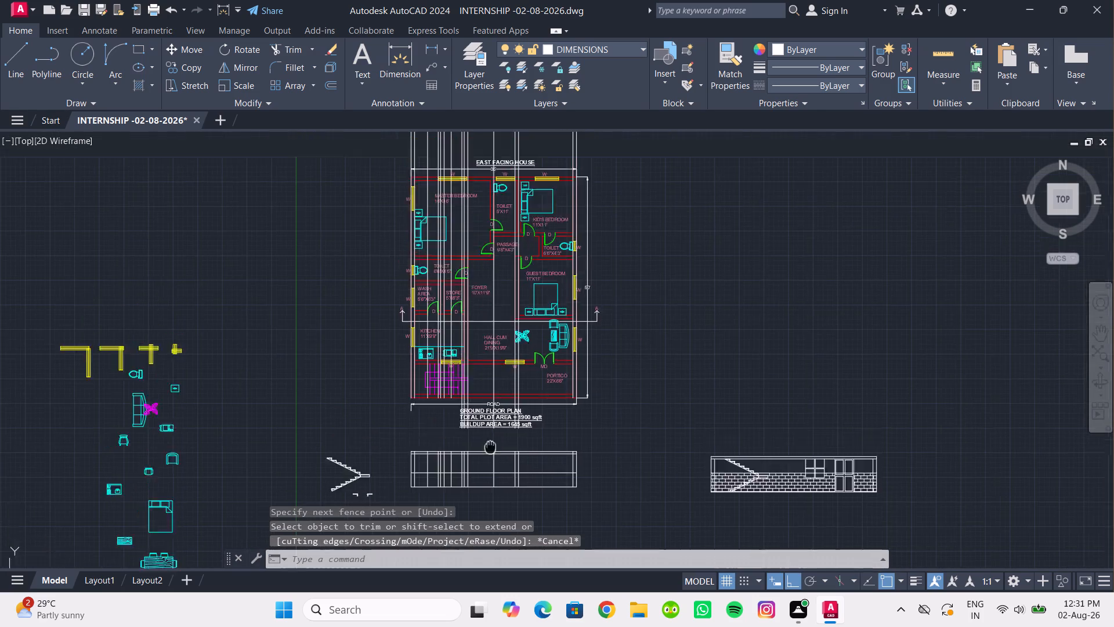
middle_click_drag(488, 474, 488, 482)
left_click(597, 182)
left_click(384, 152)
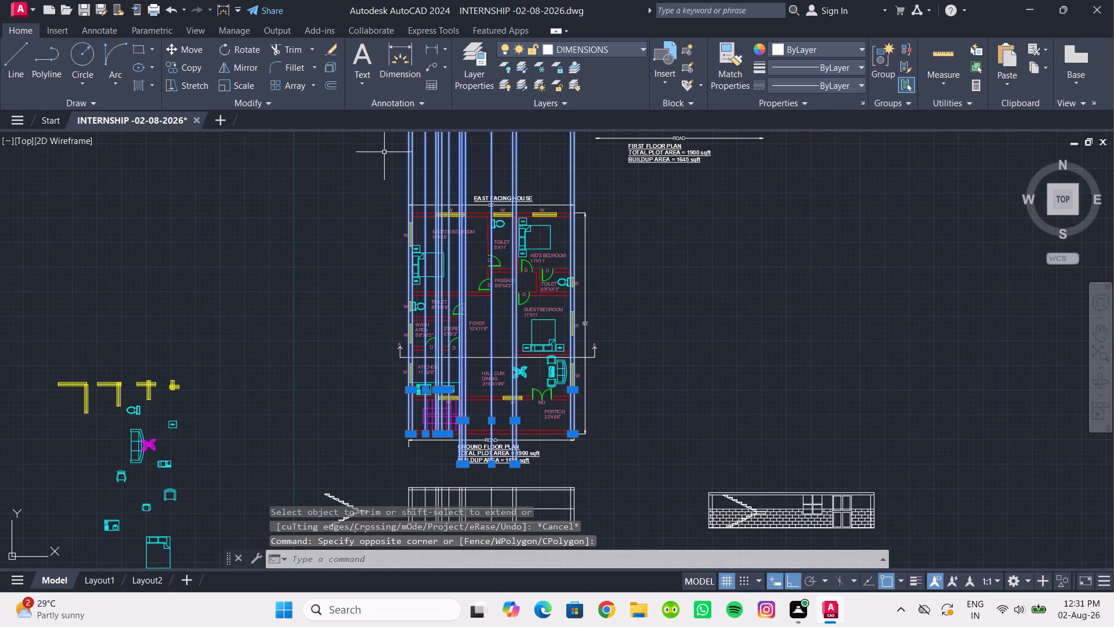
key("Delete")
Trim the inner vertical lines out of the narrow slab band between the section's two topmost horizontal lines.
middle_click_drag(553, 358, 549, 244)
scroll(553, 358, "down", 1)
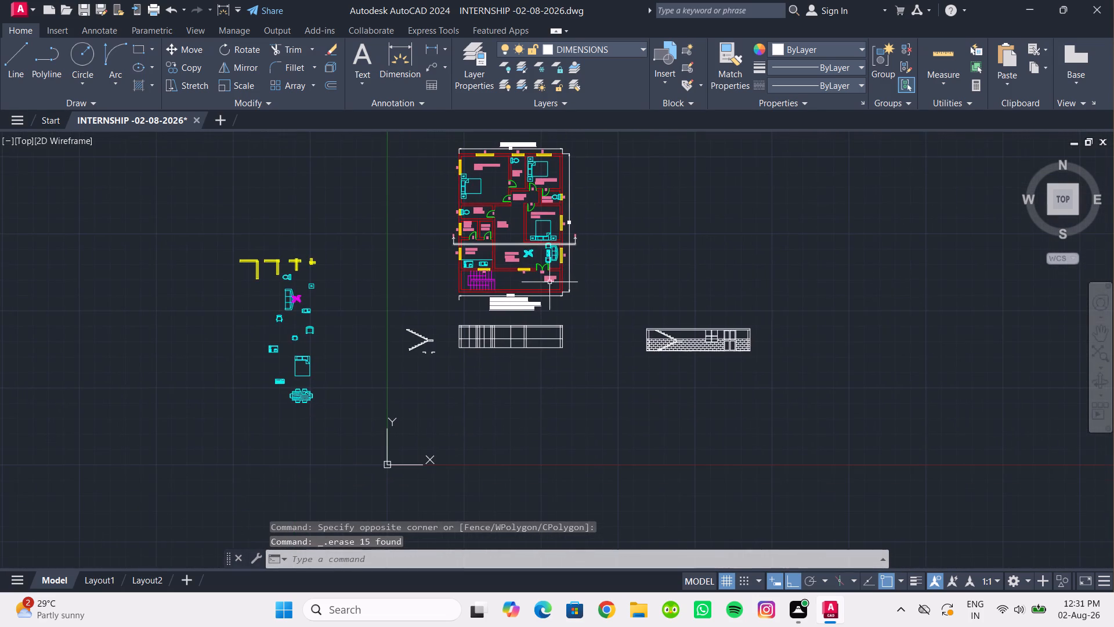
scroll(523, 324, "up", 3)
scroll(464, 374, "up", 1)
middle_click_drag(464, 374, 627, 416)
scroll(468, 377, "up", 1)
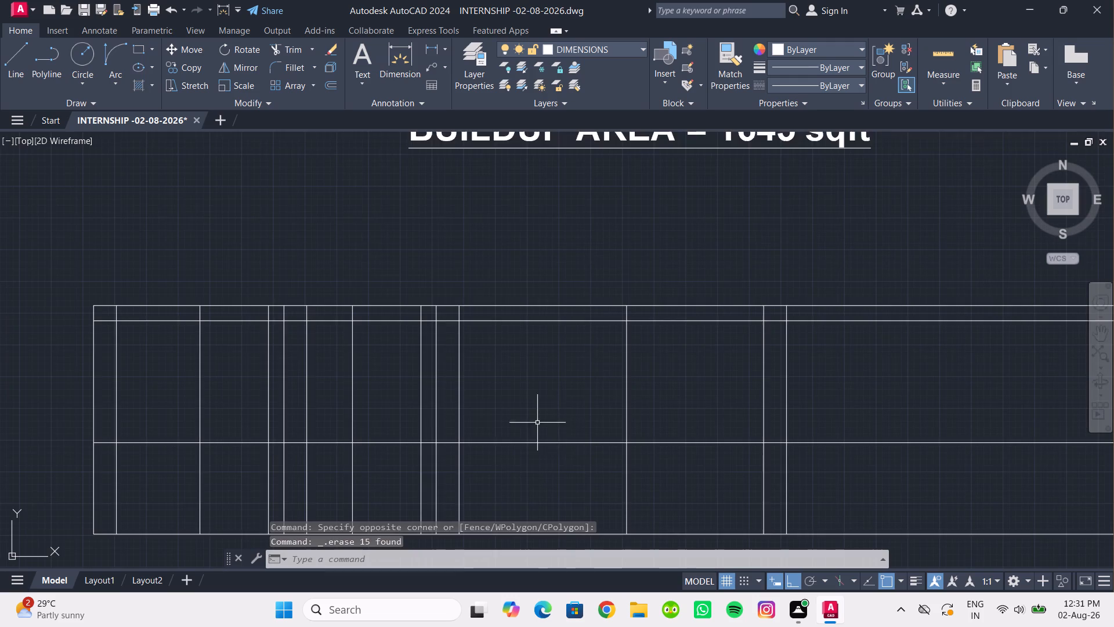
scroll(537, 423, "down", 3)
scroll(476, 431, "up", 1)
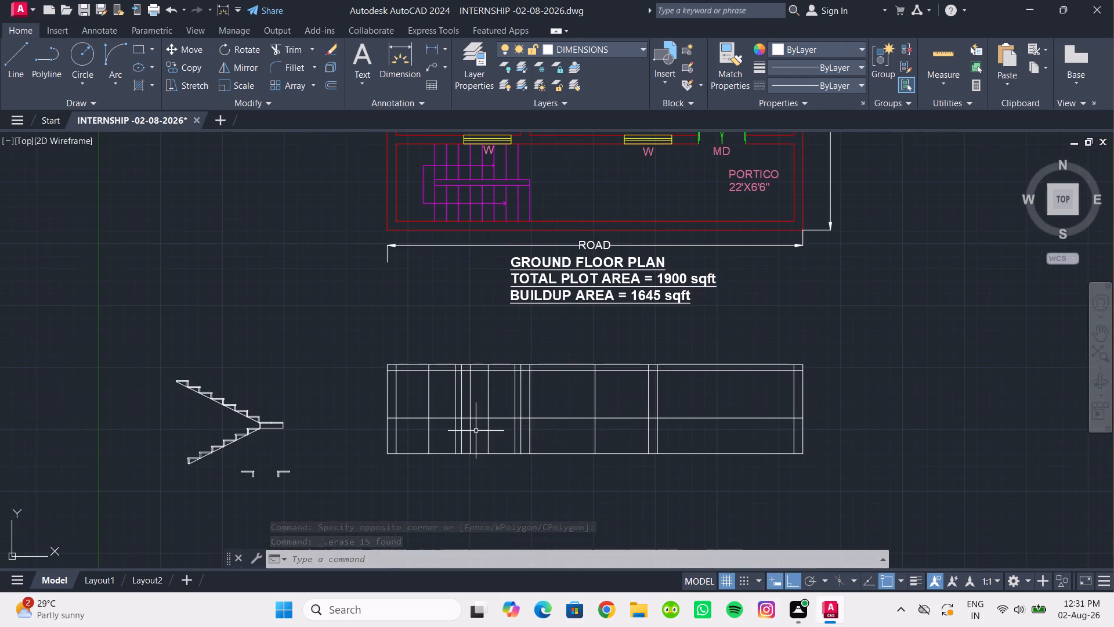
middle_click_drag(472, 432, 498, 471)
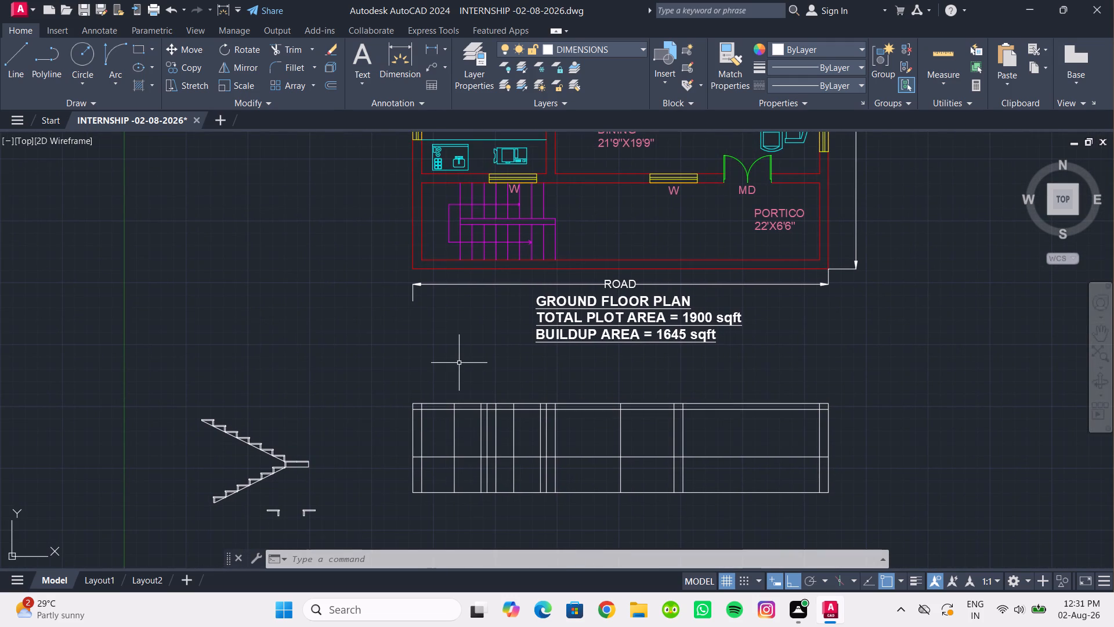
type("TR")
key("Return")
middle_click_drag(459, 363, 456, 390)
scroll(455, 412, "up", 1)
middle_click_drag(453, 410, 363, 273)
scroll(335, 297, "up", 2)
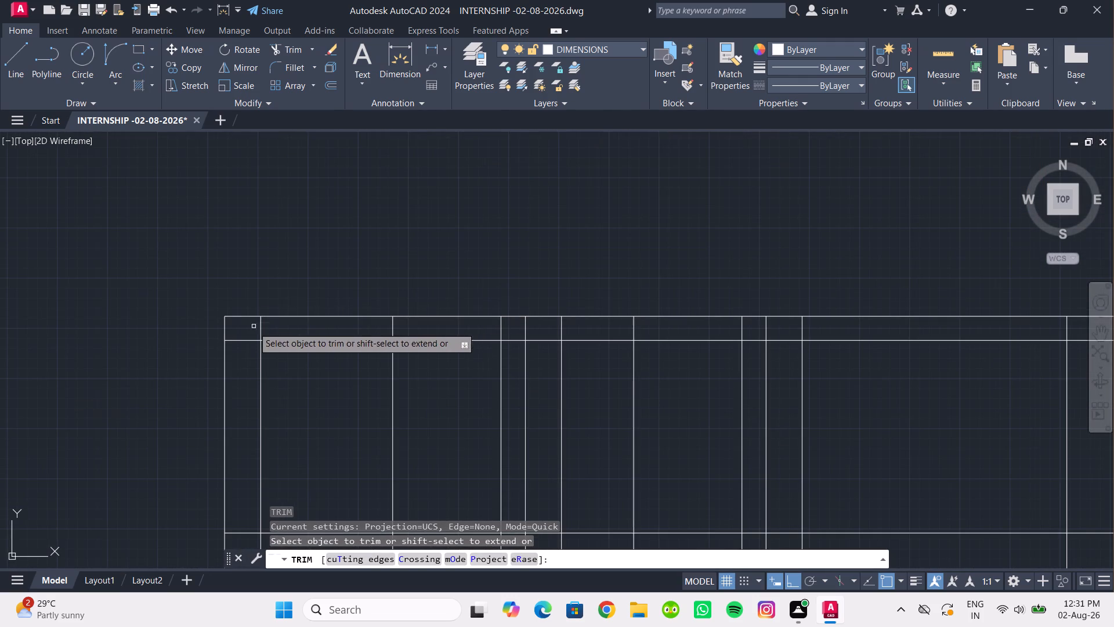
left_click(252, 327)
scroll(827, 334, "down", 2)
middle_click_drag(827, 334, 162, 334)
scroll(540, 334, "up", 2)
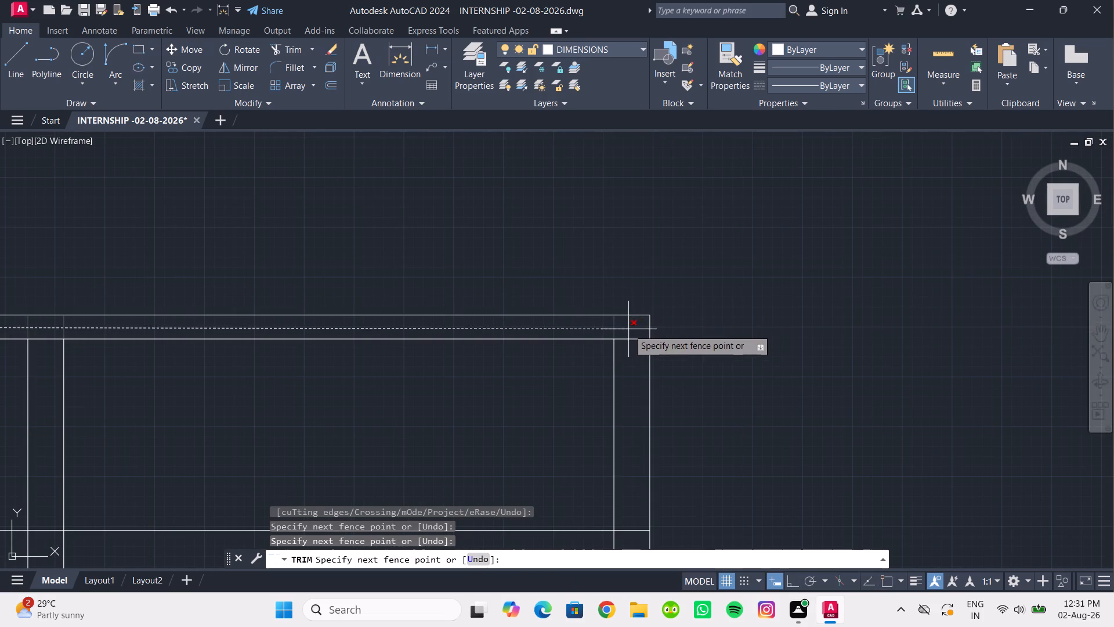
left_click(628, 329)
Trim the section's middle horizontal line from the kitchen-side outer wall across the first two bays and the narrow gap after them.
scroll(516, 257, "down", 3)
middle_click_drag(516, 257, 821, 300)
scroll(566, 341, "down", 1)
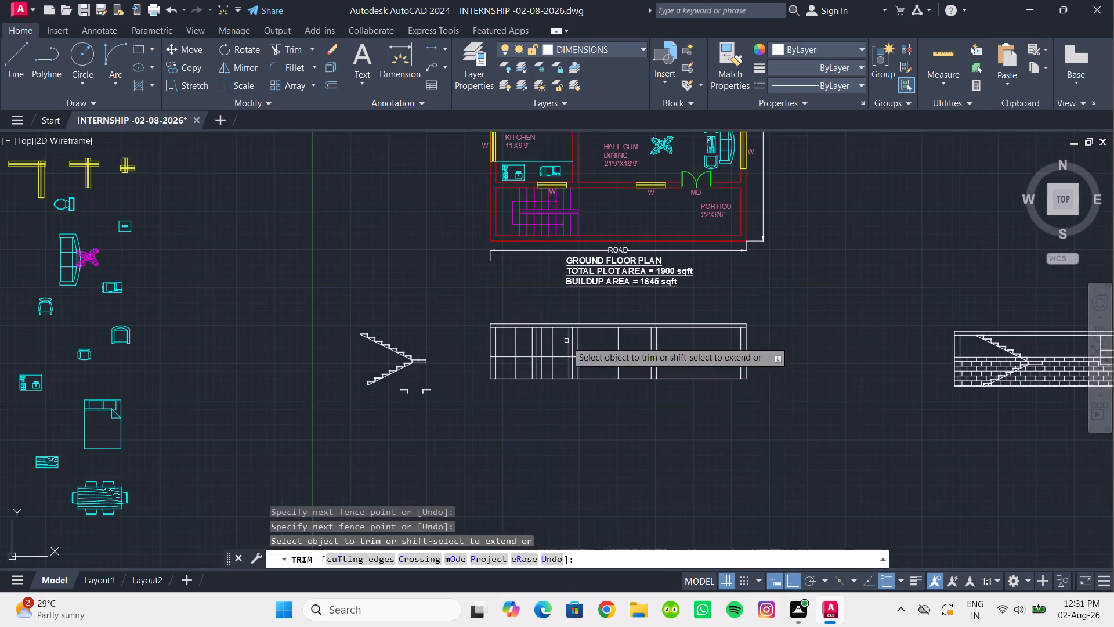
middle_click_drag(560, 437, 560, 475)
middle_click_drag(565, 356, 545, 480)
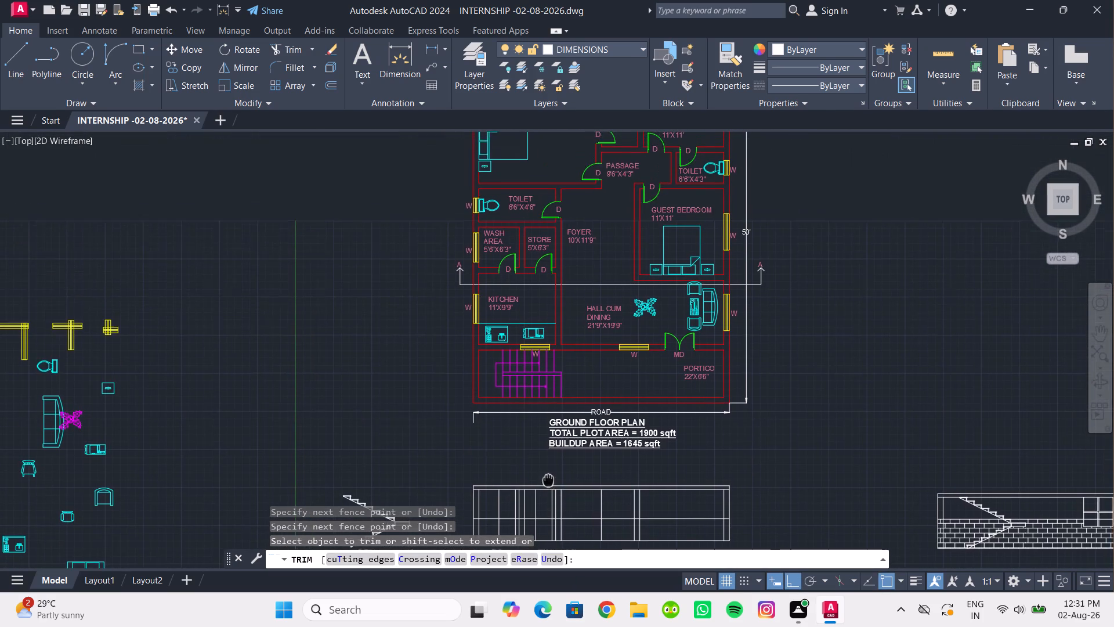
middle_click_drag(545, 480, 577, 439)
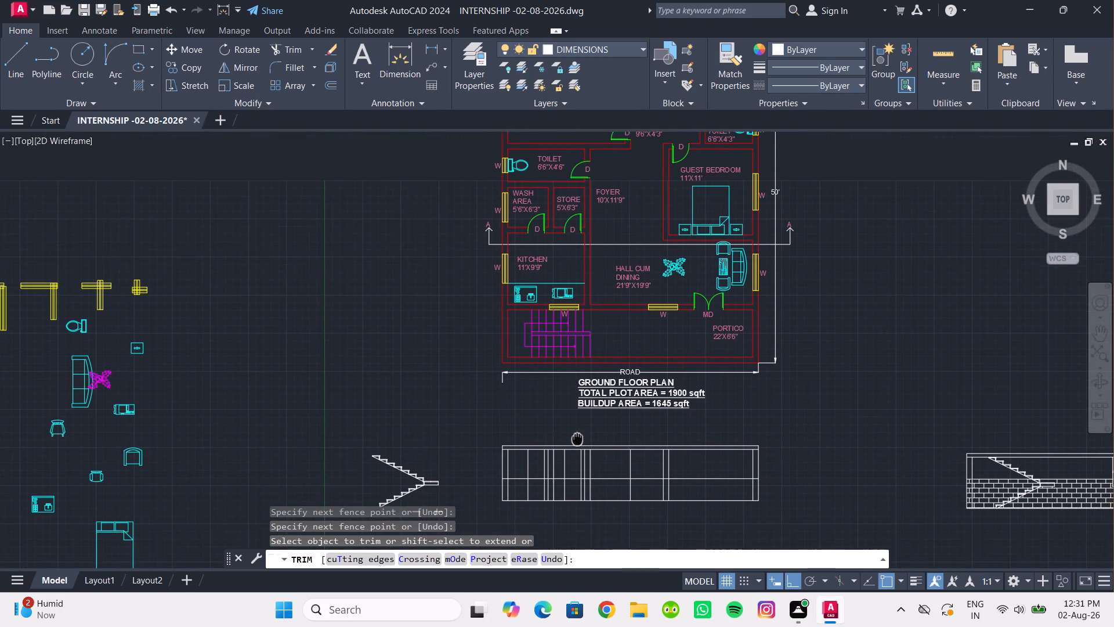
middle_click_drag(577, 439, 587, 391)
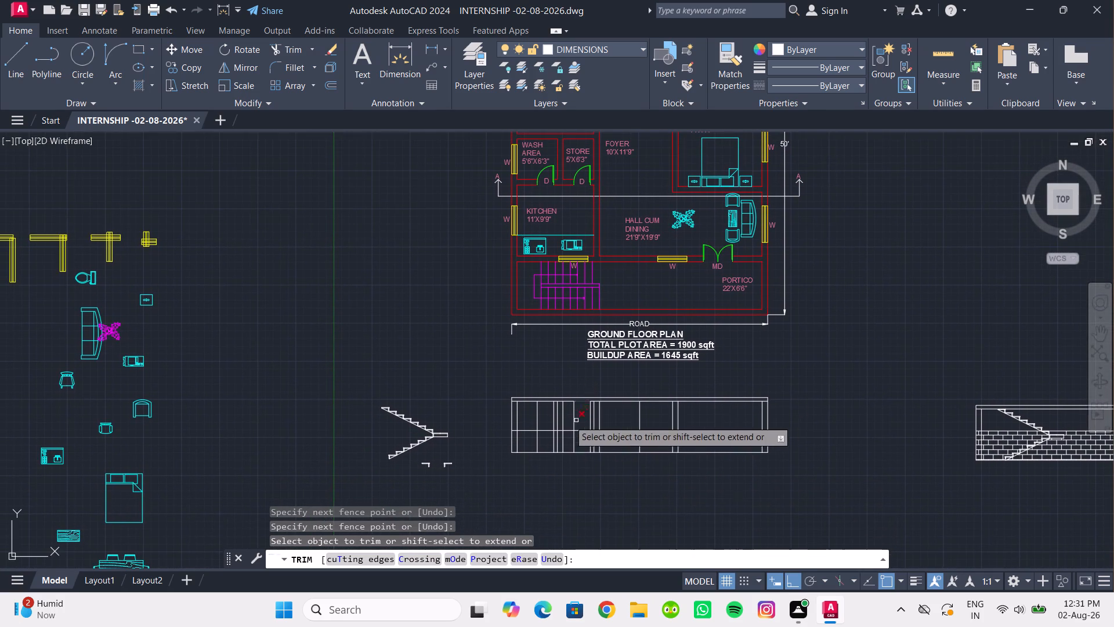
middle_click_drag(530, 435, 518, 444)
left_click_drag(518, 444, 514, 430)
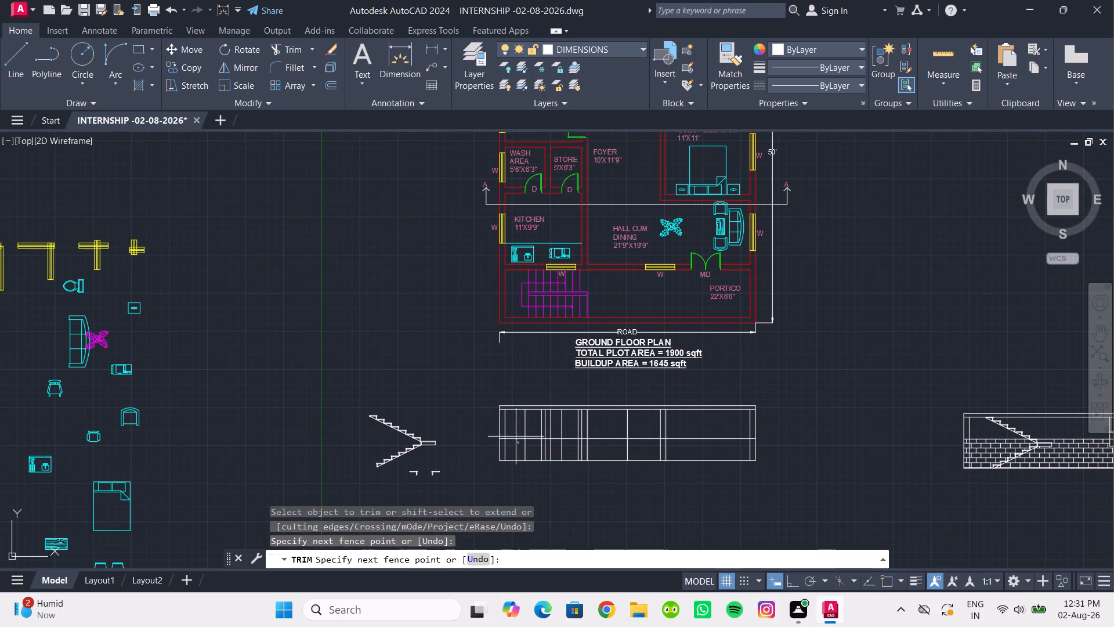
left_click_drag(514, 430, 514, 431)
middle_click_drag(536, 449, 518, 495)
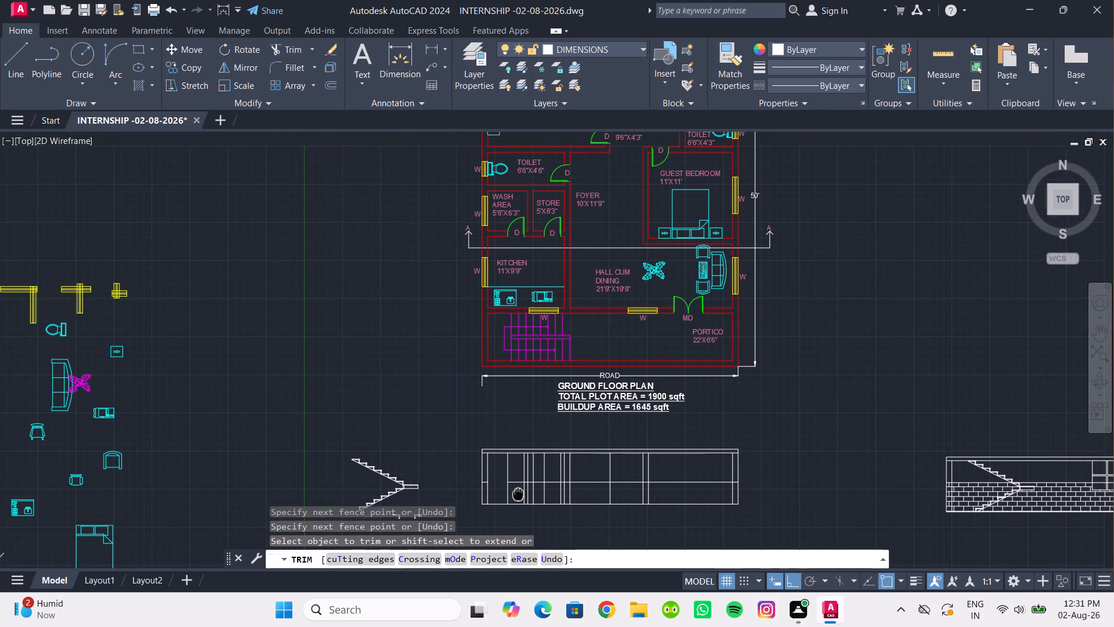
middle_click_drag(518, 495, 518, 504)
left_click(519, 505)
left_click(518, 493)
middle_click_drag(518, 493, 513, 485)
scroll(513, 485, "up", 1)
middle_click_drag(513, 485, 503, 480)
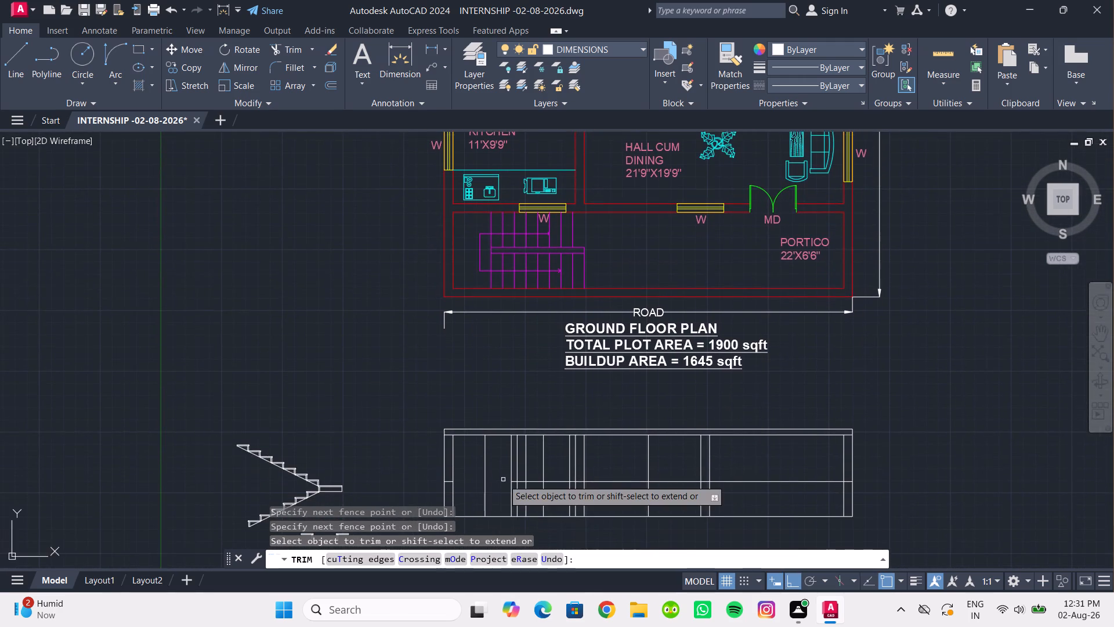
scroll(503, 480, "up", 2)
left_click(526, 482)
left_click(526, 498)
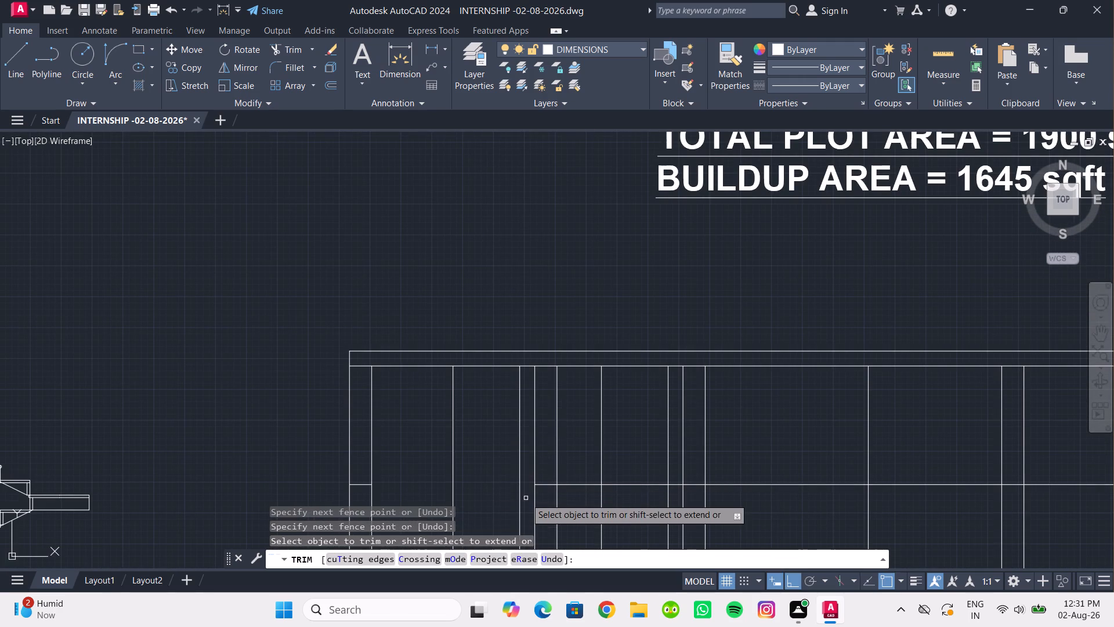
Continue trimming the middle horizontal line through the remaining kitchen bays and the kitchen-hall wall, up to the single vertical line in the hall.
middle_click_drag(526, 498, 506, 468)
left_click(526, 454)
scroll(526, 455, "down", 2)
middle_click_drag(526, 455, 471, 467)
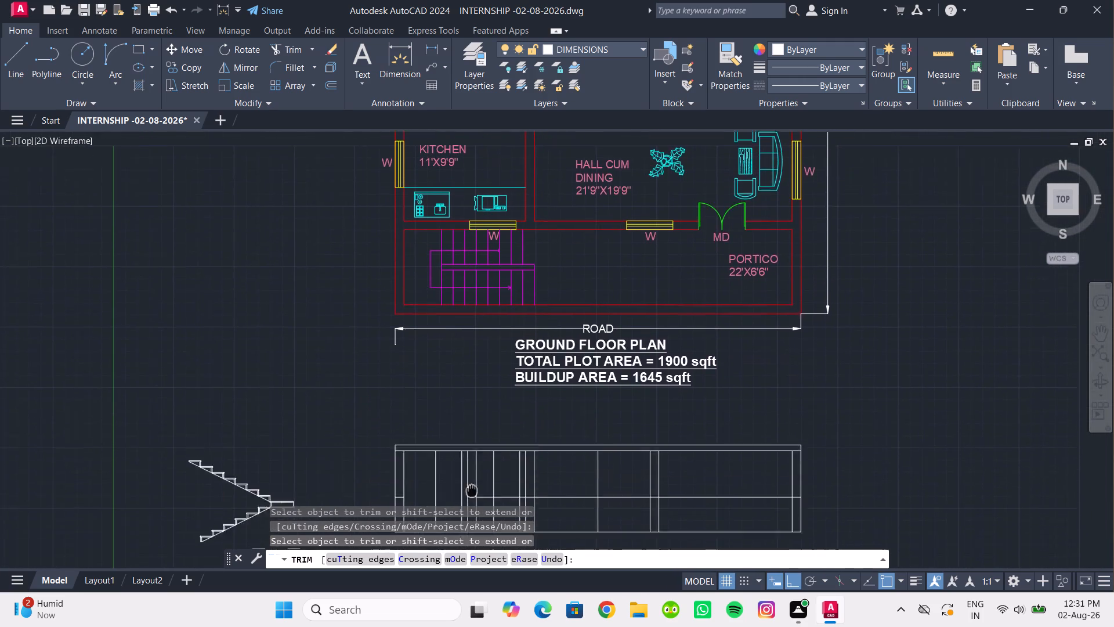
middle_click_drag(471, 467, 469, 429)
left_click(480, 431)
scroll(501, 413, "down", 1)
middle_click_drag(501, 413, 491, 413)
scroll(507, 422, "down", 1)
scroll(512, 430, "up", 2)
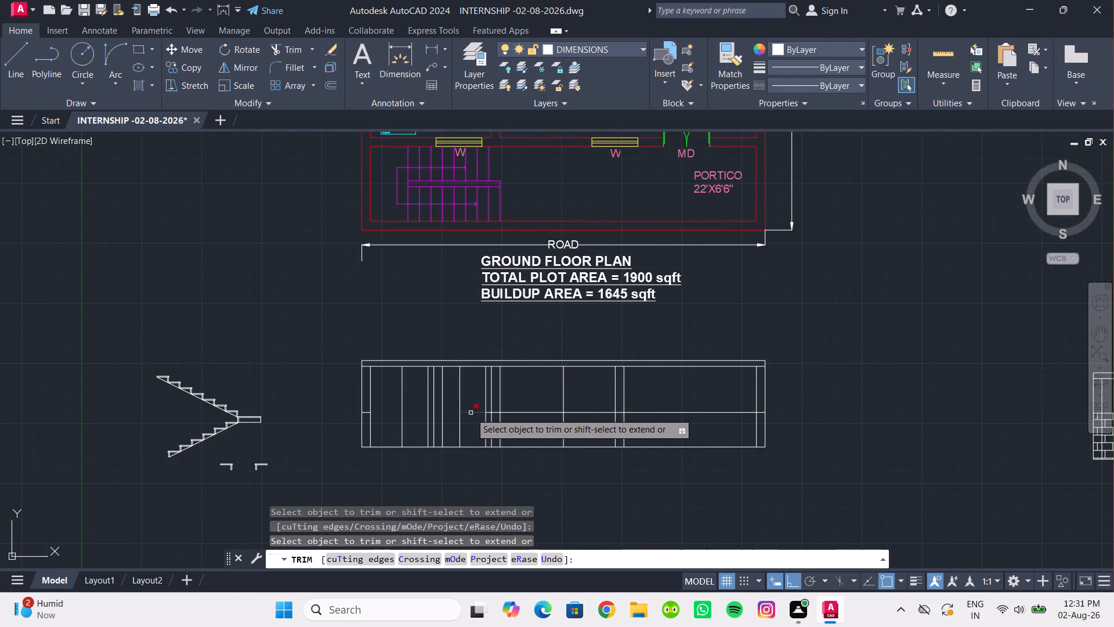
left_click(471, 413)
scroll(476, 413, "up", 3)
left_click(515, 413)
scroll(515, 413, "down", 2)
middle_click_drag(515, 413, 516, 460)
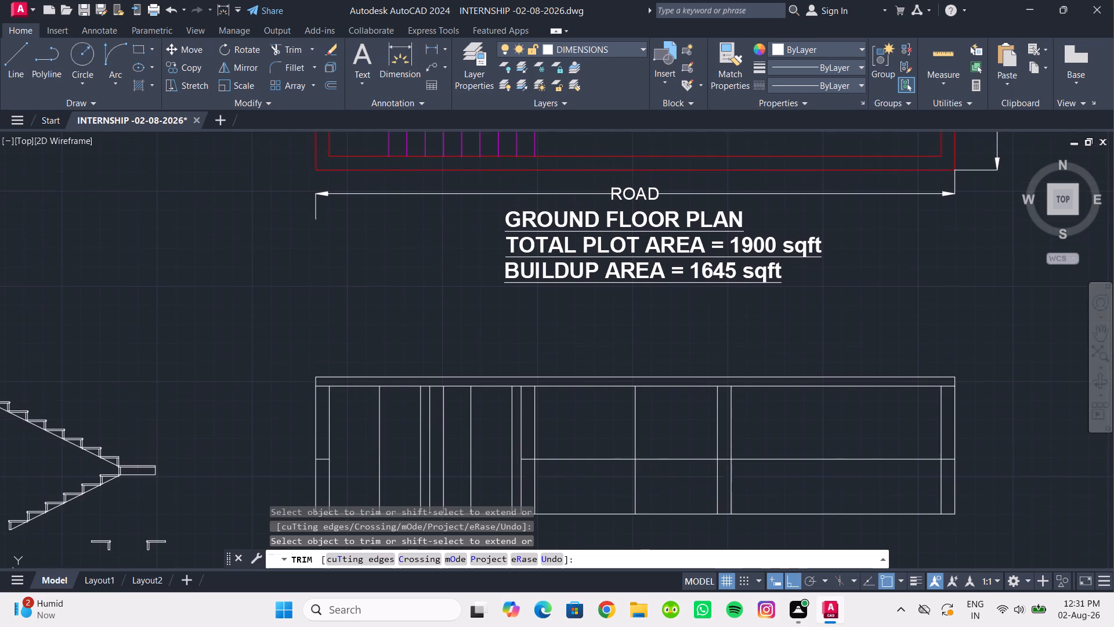
scroll(513, 446, "down", 2)
middle_click_drag(513, 446, 491, 426)
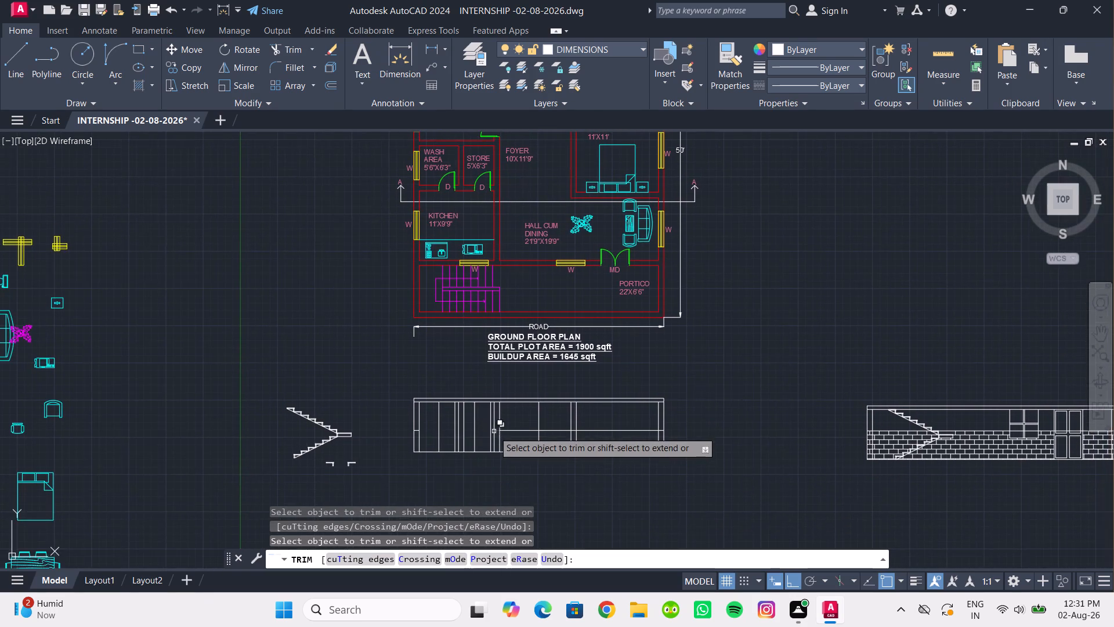
scroll(494, 431, "up", 3)
left_click(501, 430)
left_click(527, 428)
Trim away the single vertical line in the hall and the middle horizontal segment between it and the next pair of vertical lines.
scroll(536, 427, "down", 3)
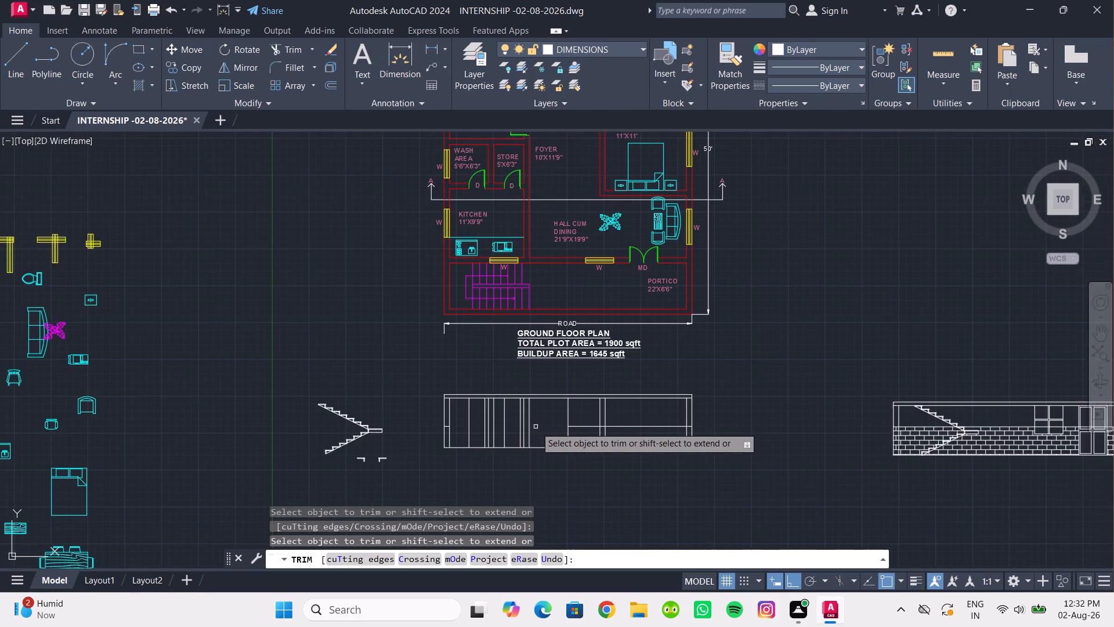
middle_click_drag(536, 427, 487, 431)
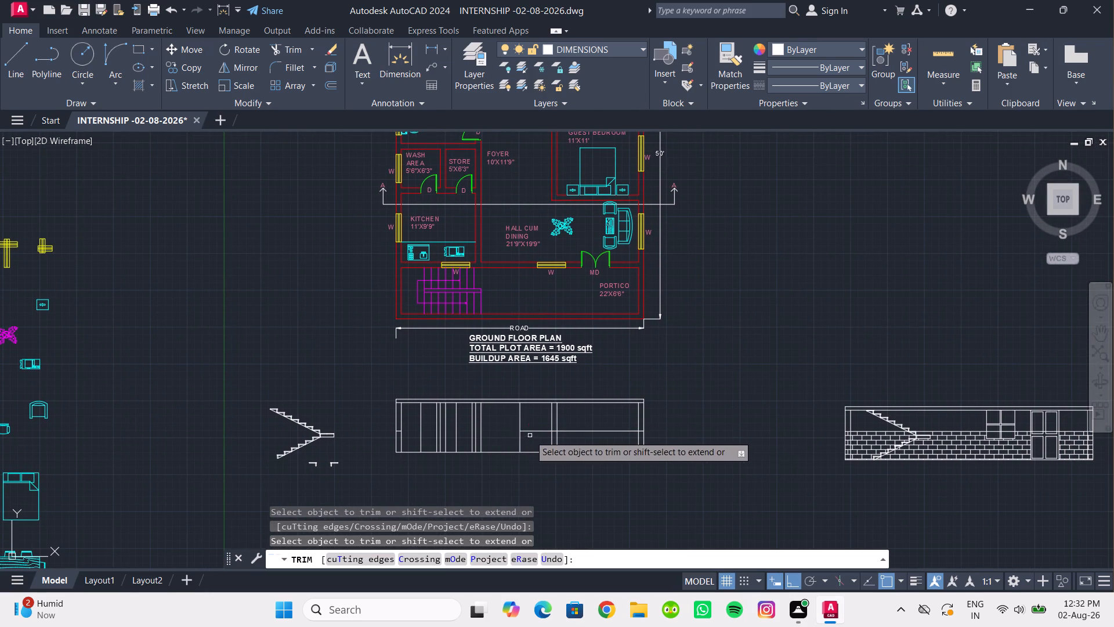
scroll(524, 442, "down", 1)
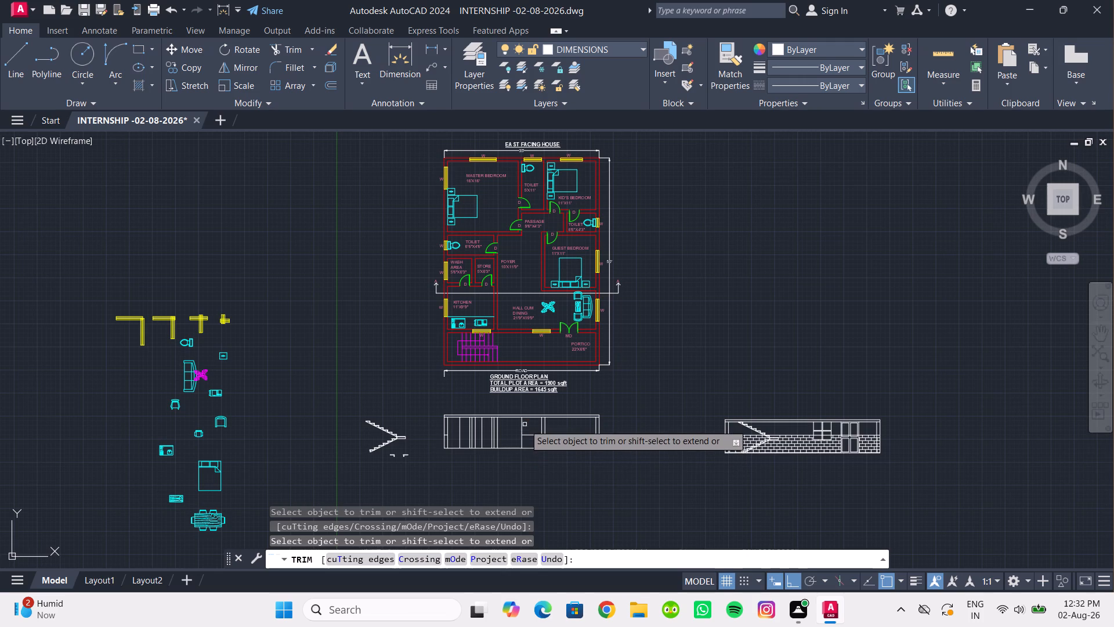
left_click(520, 424)
left_click(523, 437)
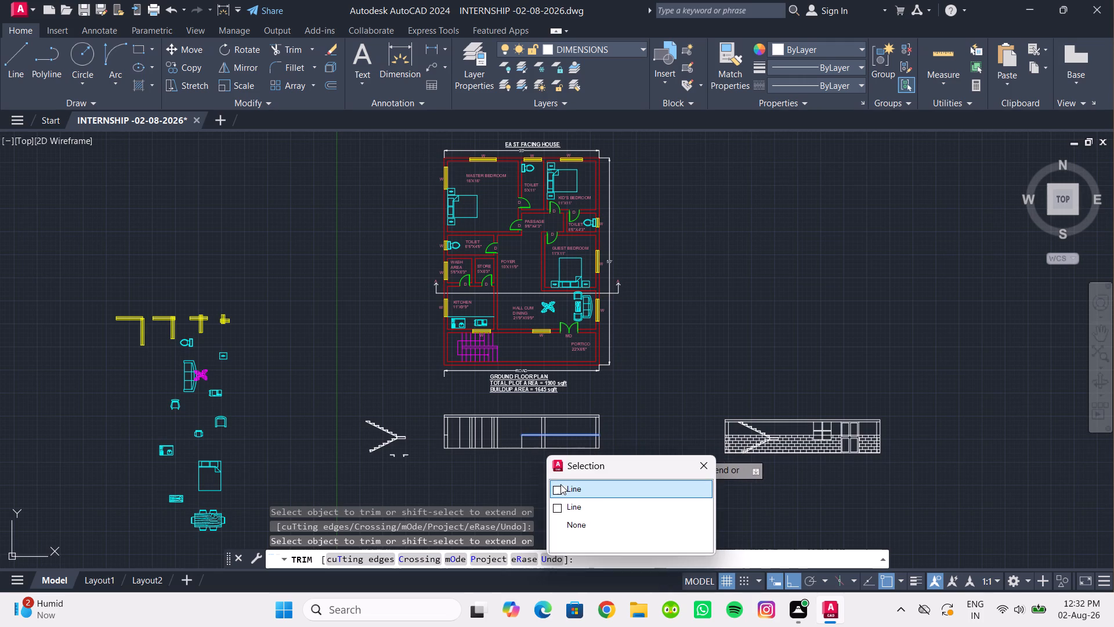
left_click(563, 496)
scroll(522, 460, "up", 2)
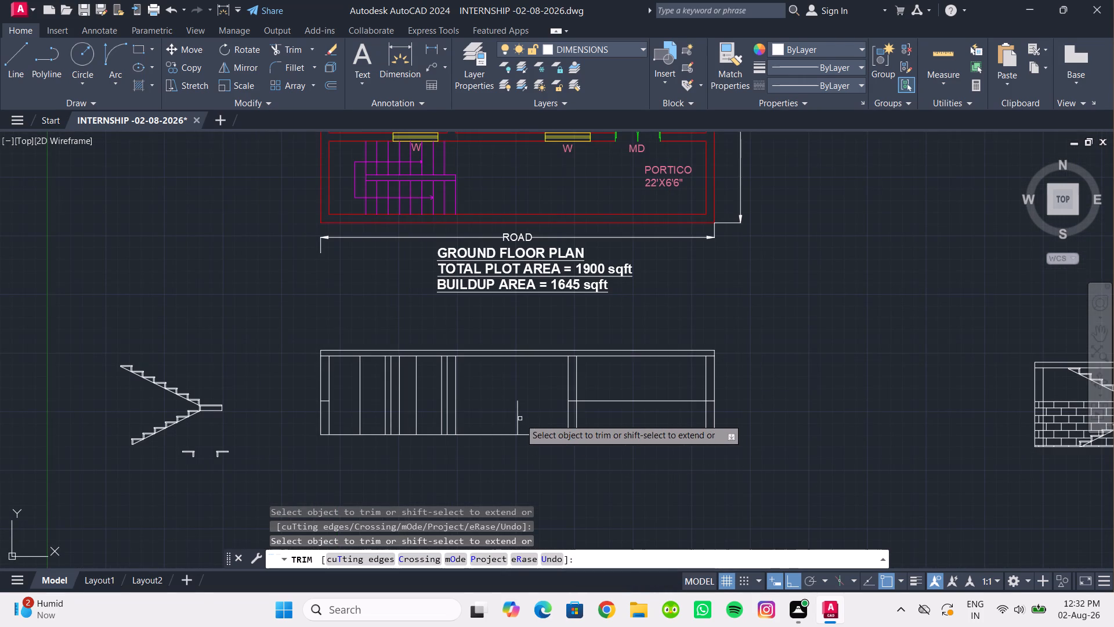
left_click(517, 416)
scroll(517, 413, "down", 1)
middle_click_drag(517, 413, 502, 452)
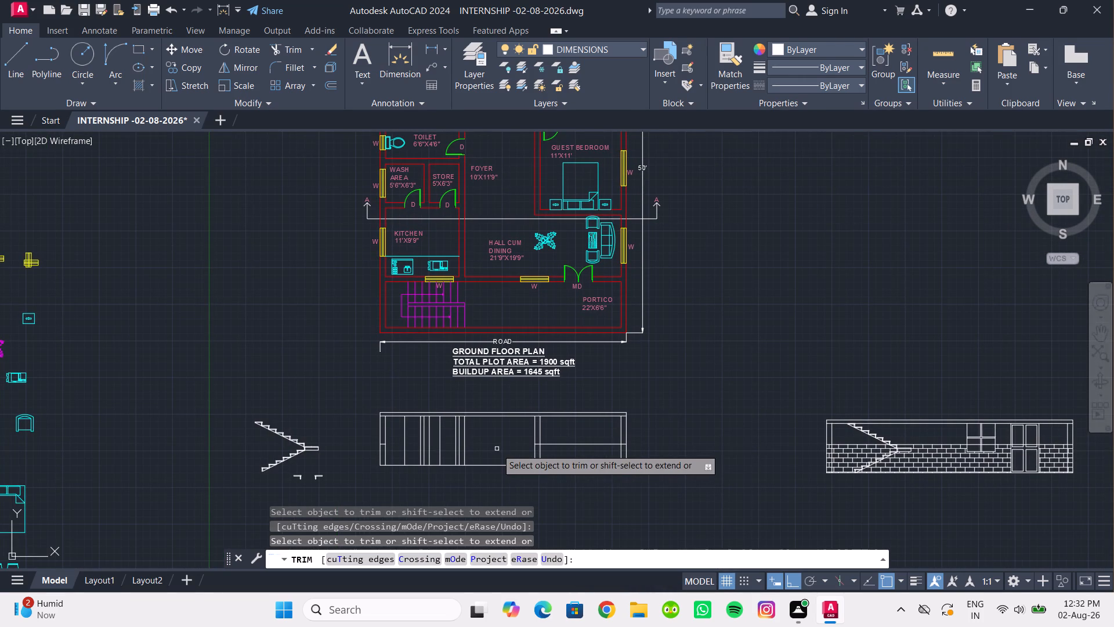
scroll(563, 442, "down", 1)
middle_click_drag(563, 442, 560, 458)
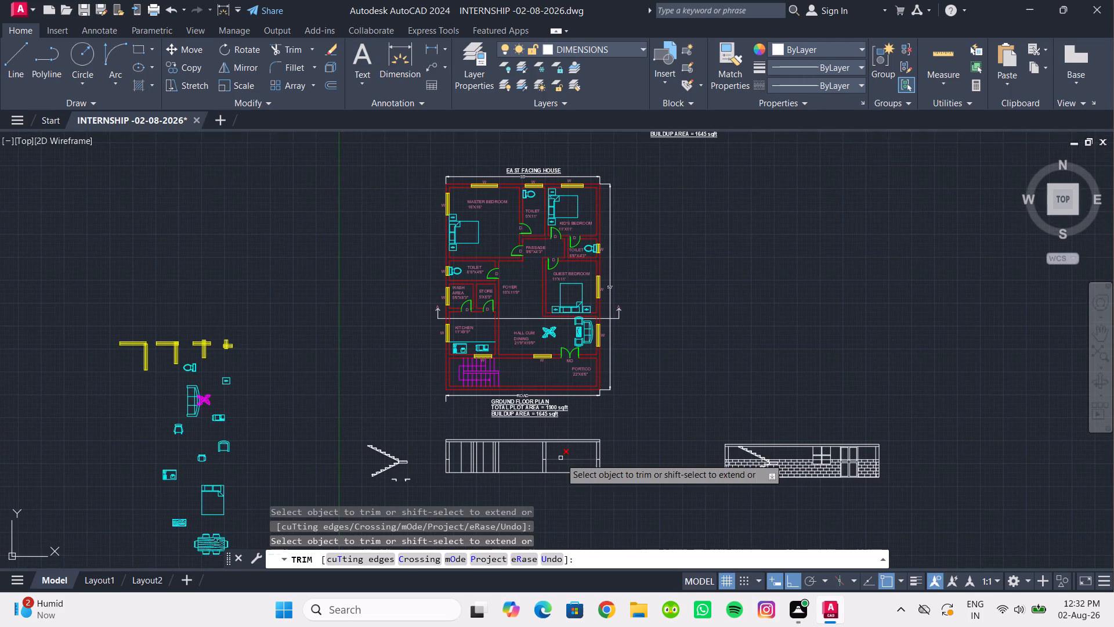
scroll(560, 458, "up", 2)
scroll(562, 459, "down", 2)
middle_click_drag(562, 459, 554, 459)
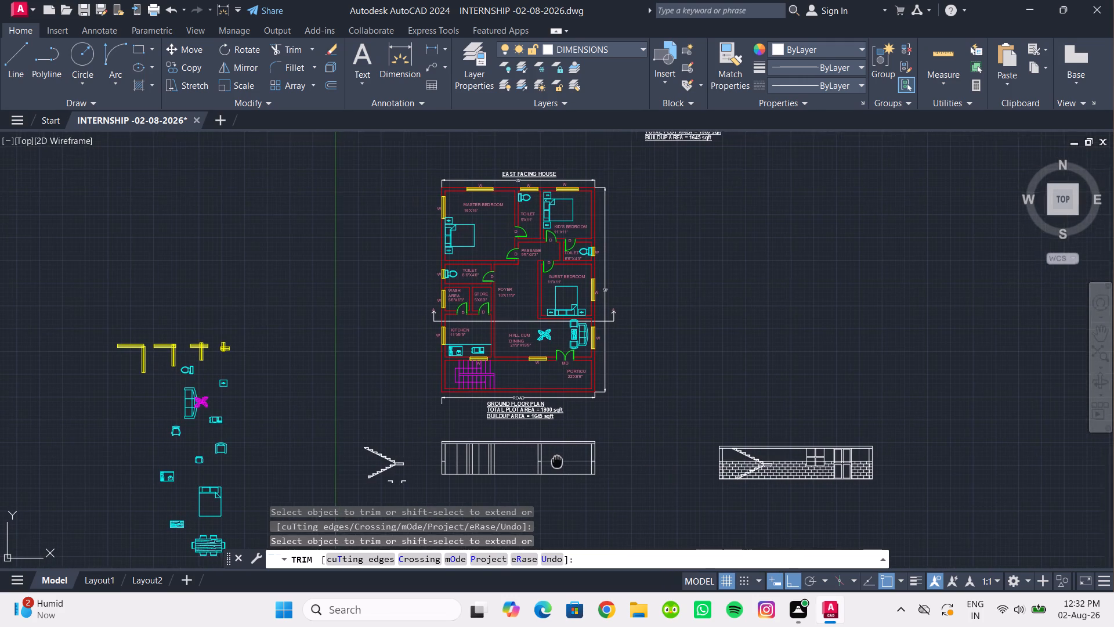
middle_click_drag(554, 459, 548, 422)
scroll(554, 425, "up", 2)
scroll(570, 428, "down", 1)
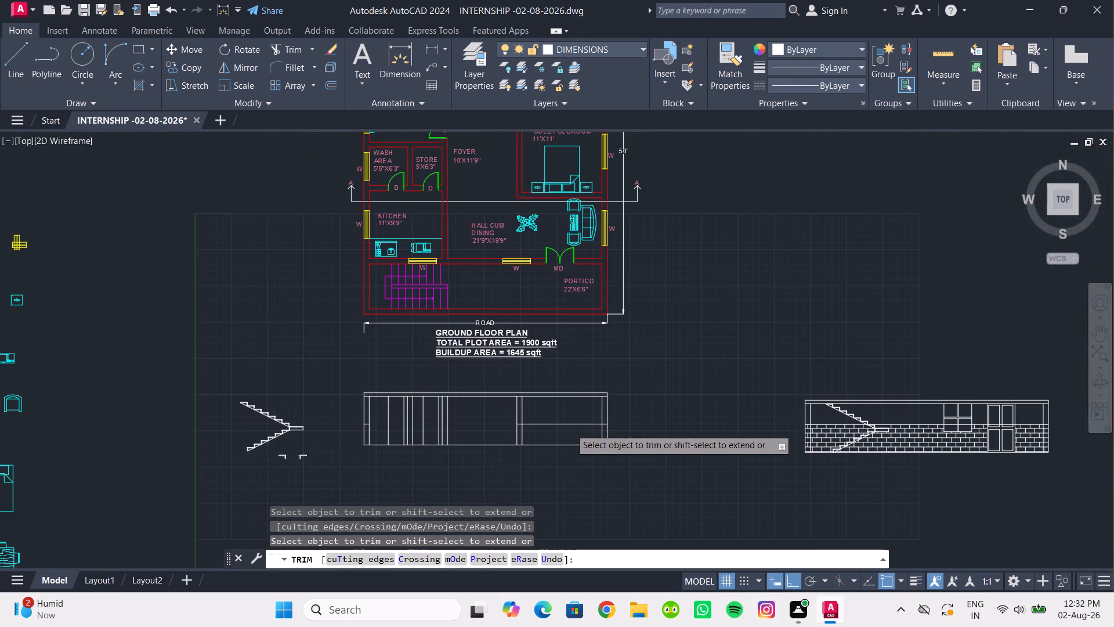
Finish trimming and look over the whole section, from the hall-side end wall back to the kitchen-side bays.
middle_click_drag(570, 428, 537, 427)
scroll(540, 409, "down", 1)
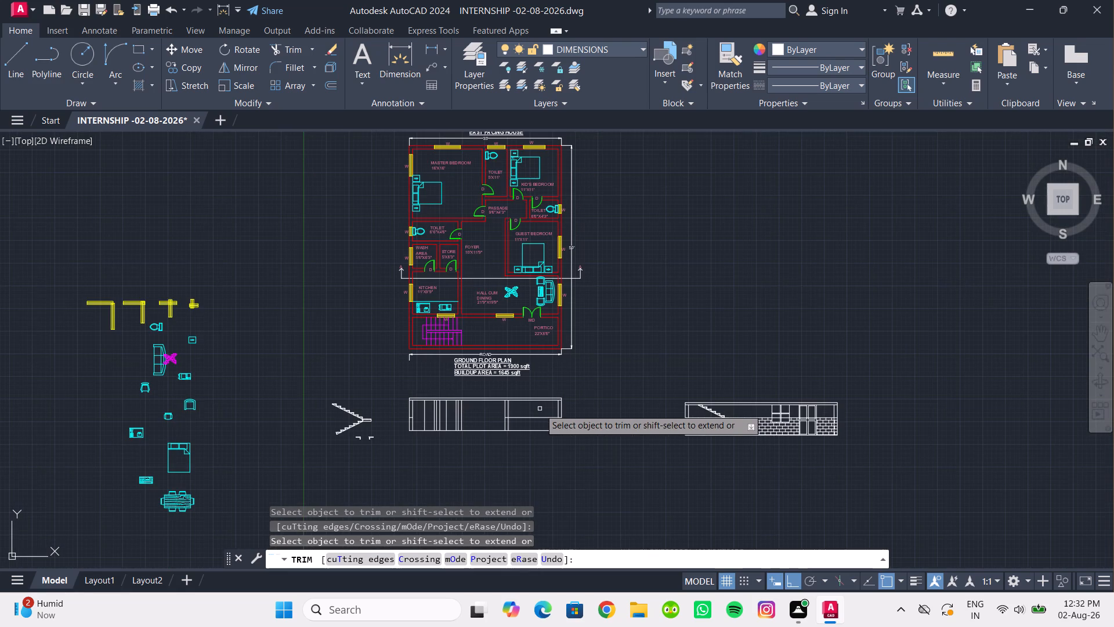
middle_click_drag(540, 409, 527, 402)
scroll(552, 410, "up", 4)
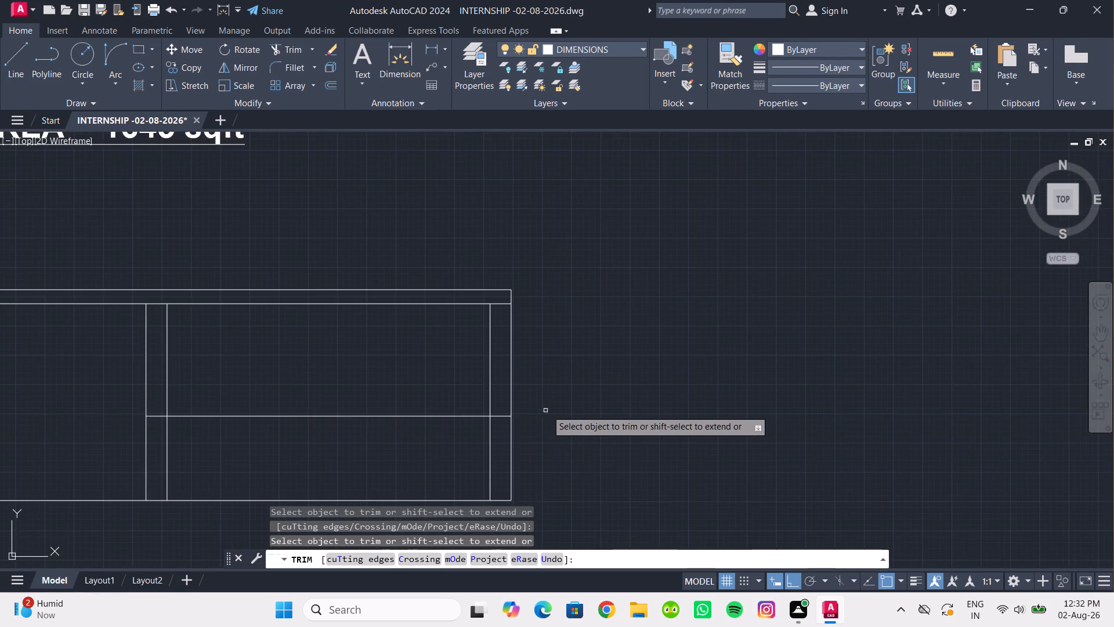
scroll(547, 410, "down", 2)
middle_click_drag(547, 410, 717, 409)
scroll(602, 441, "up", 1)
key("Escape")
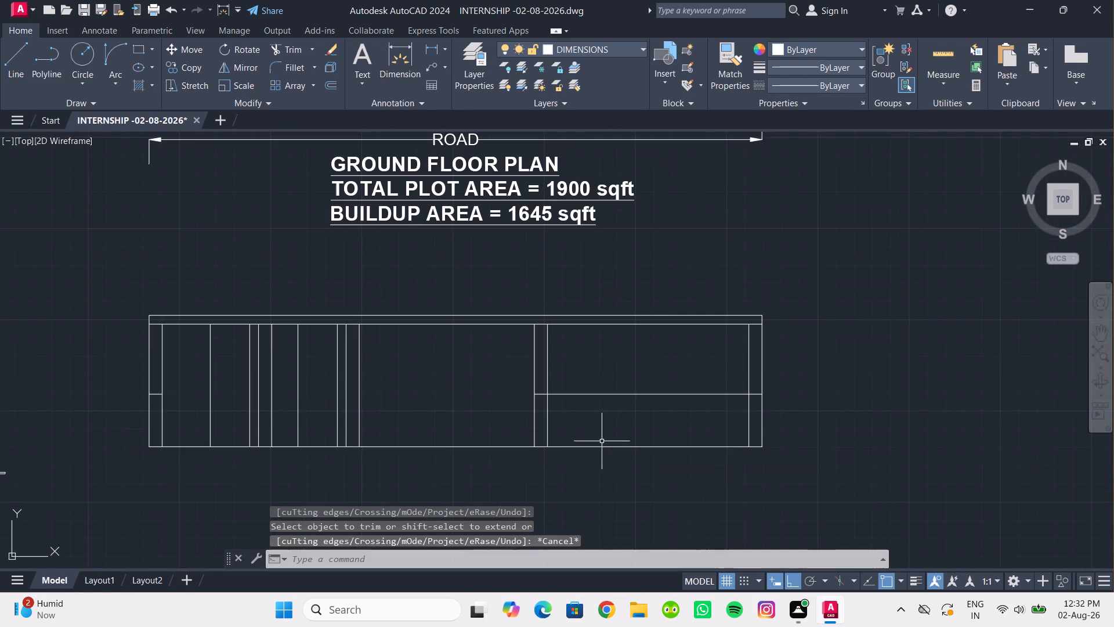
key("Escape")
middle_click_drag(383, 378, 649, 381)
scroll(515, 393, "up", 2)
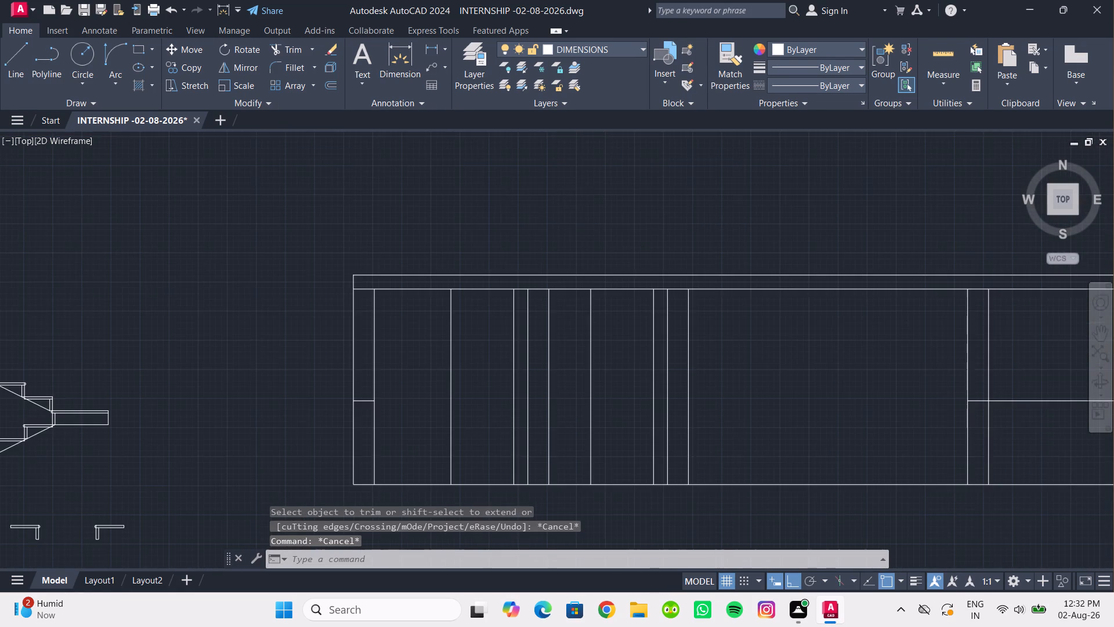
scroll(446, 331, "down", 1)
middle_click(446, 333)
scroll(446, 333, "down", 1)
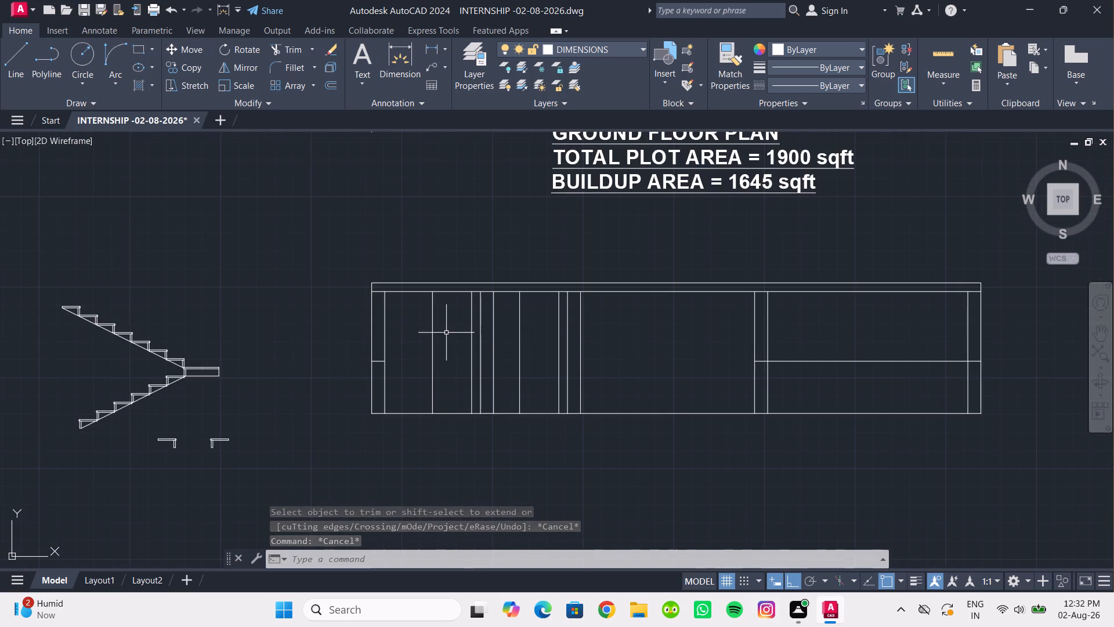
scroll(446, 333, "down", 2)
middle_click_drag(446, 334, 429, 343)
scroll(429, 343, "up", 2)
middle_click_drag(429, 343, 424, 341)
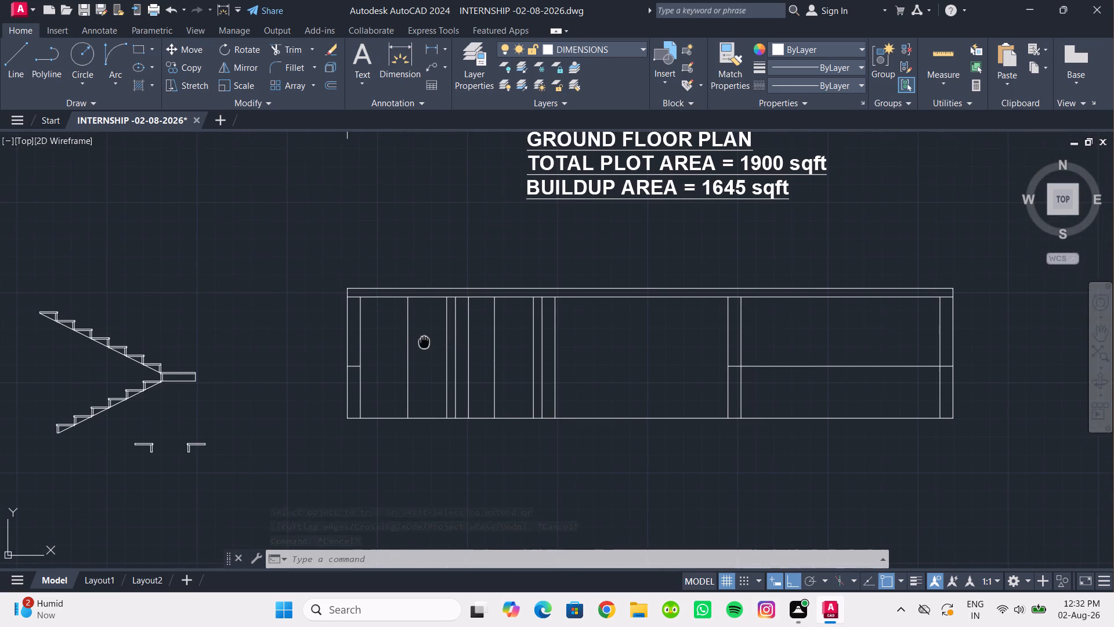
middle_click_drag(424, 341, 422, 341)
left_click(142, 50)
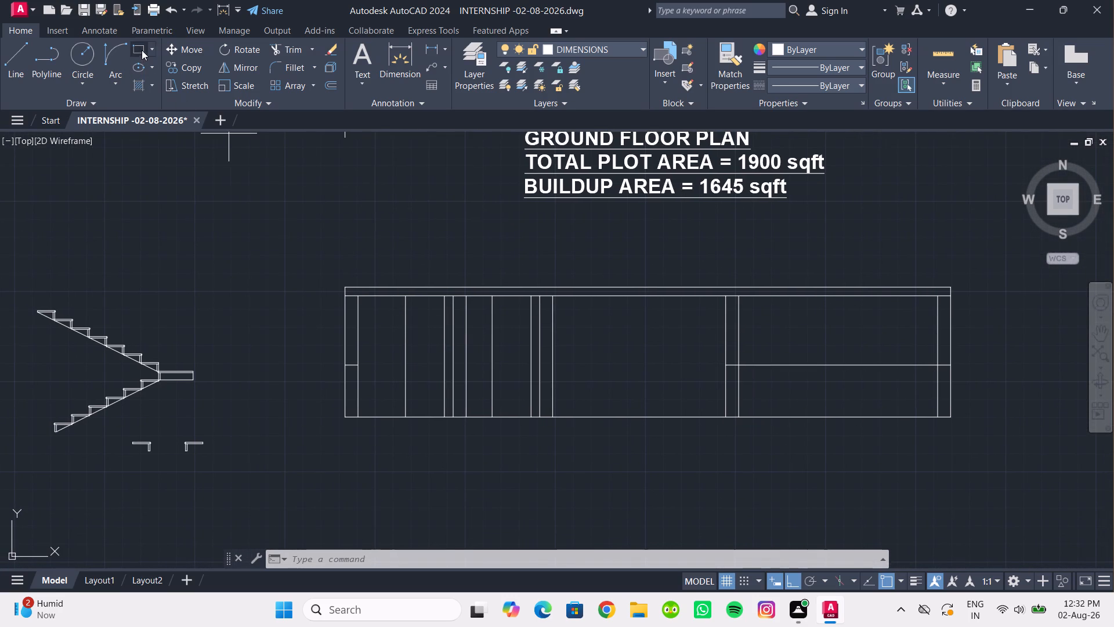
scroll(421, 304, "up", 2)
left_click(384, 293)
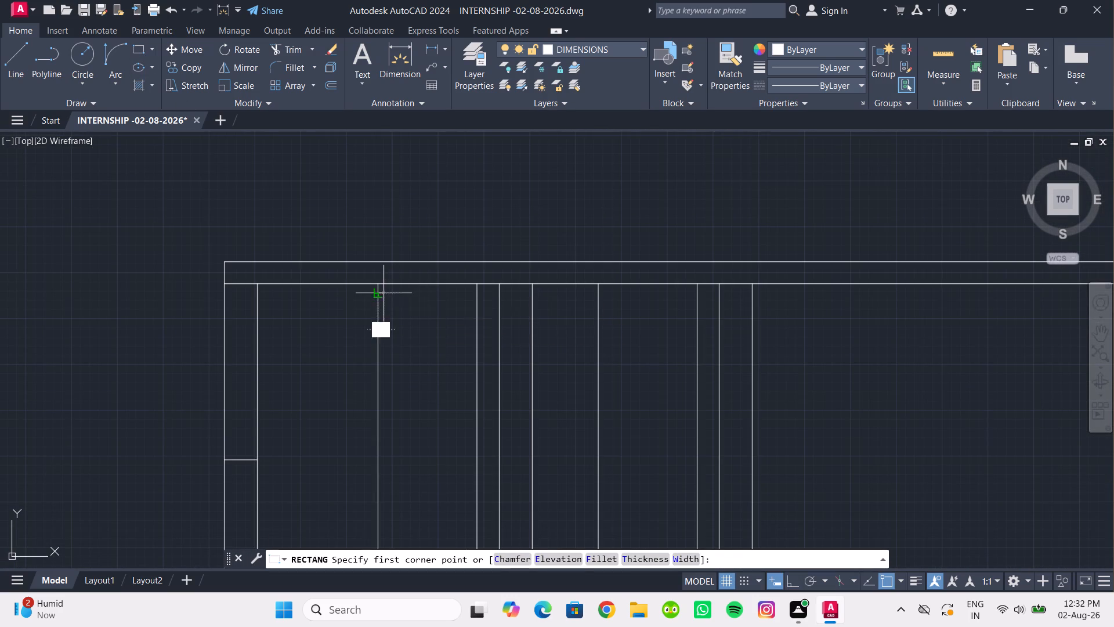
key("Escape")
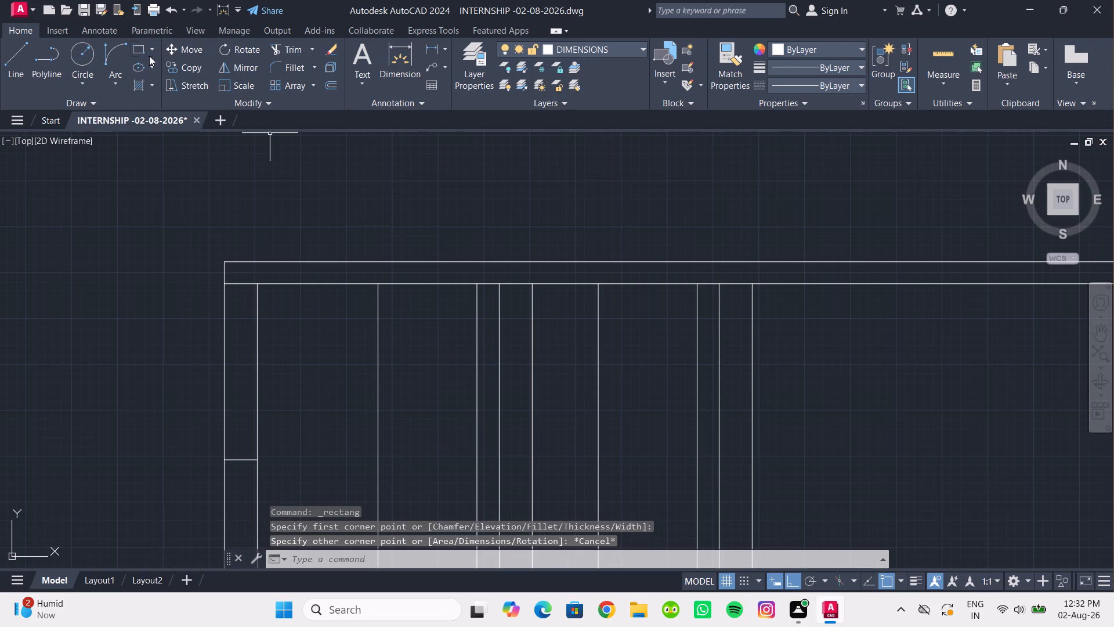
Draw a door panel rectangle about 10" wide and 3'-3" high in the upper left of the section's first door opening.
left_click(140, 52)
middle_click_drag(415, 349, 382, 322)
scroll(382, 285, "up", 2)
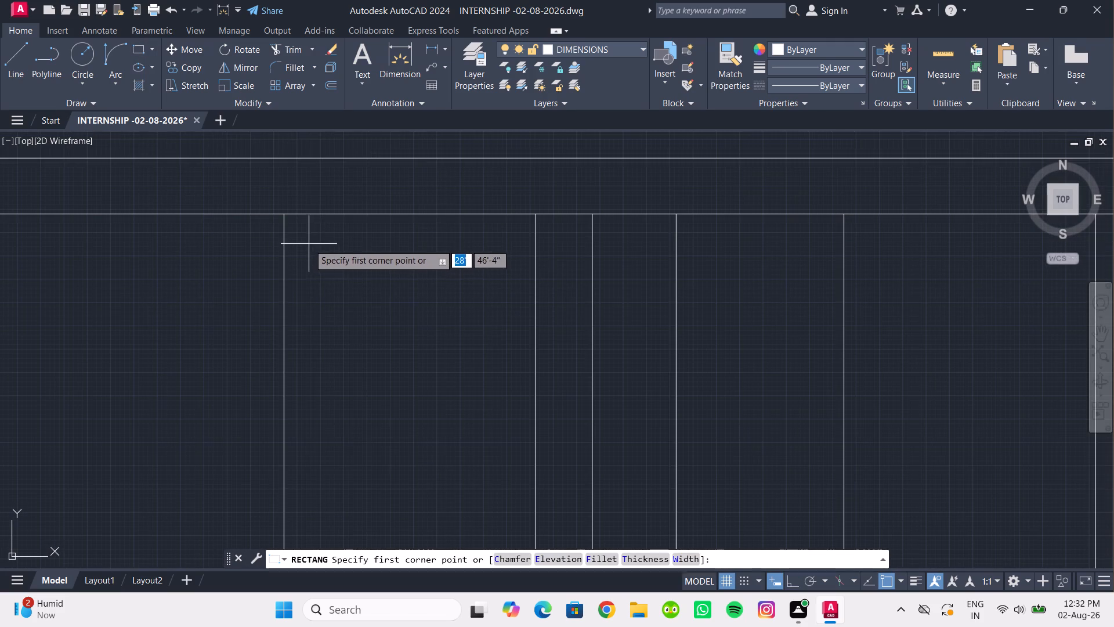
left_click(305, 241)
scroll(378, 441, "down", 2)
middle_click_drag(378, 443, 367, 364)
middle_click_drag(375, 403, 370, 333)
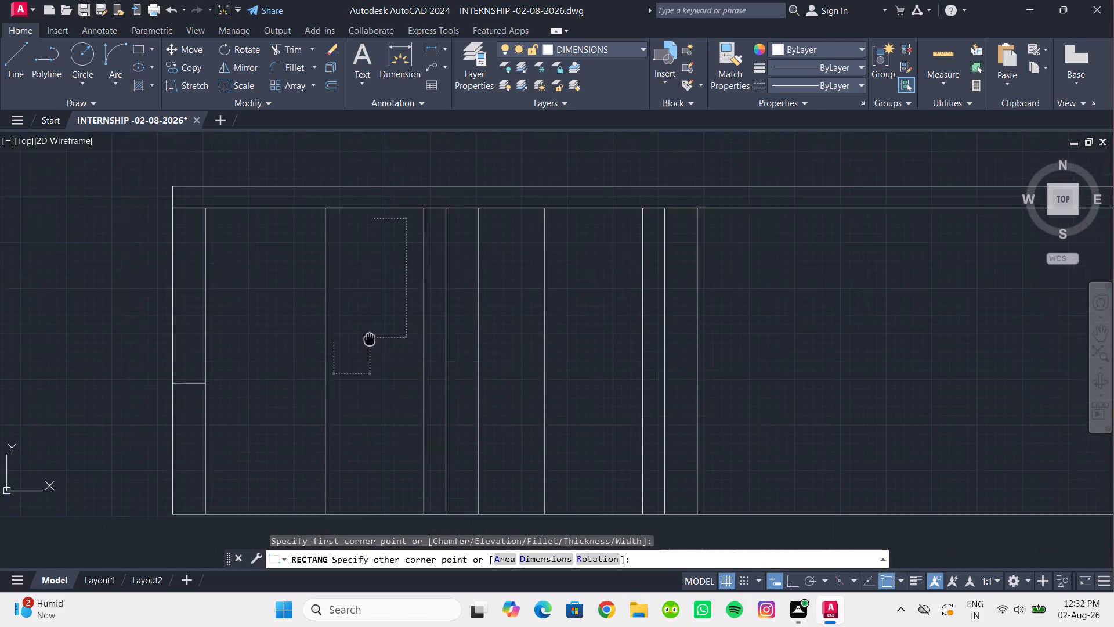
middle_click_drag(370, 333, 364, 314)
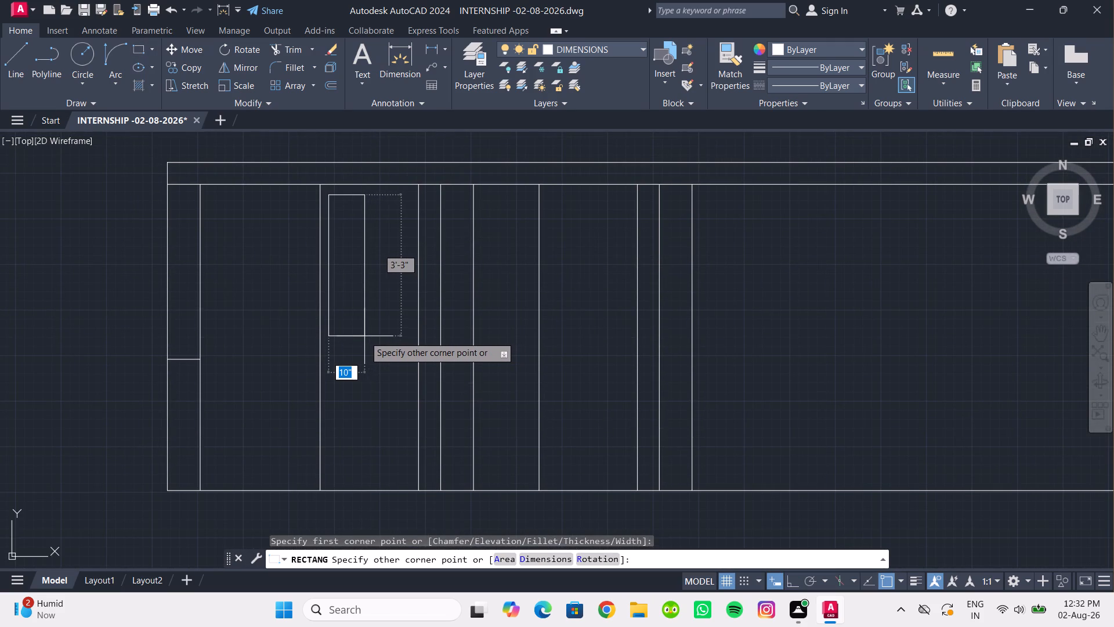
left_click(367, 337)
key("Escape")
Copy the door panel rectangle horizontally, leaving a small gap, to form the upper pair of panels in the first door opening.
left_click_drag(396, 359, 379, 343)
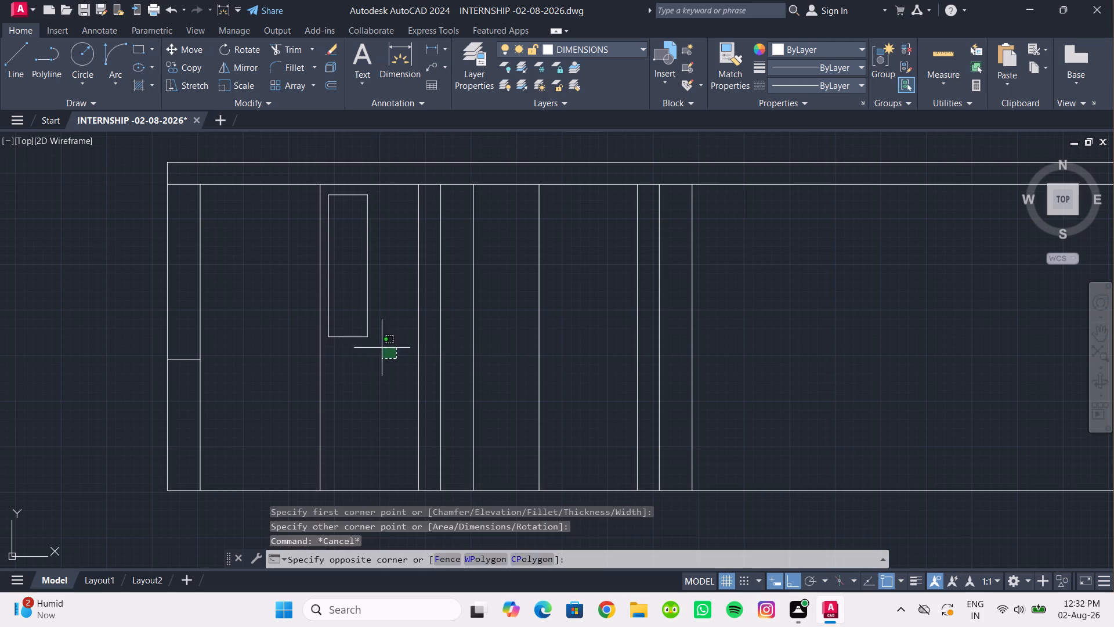
left_click(359, 310)
left_click(178, 62)
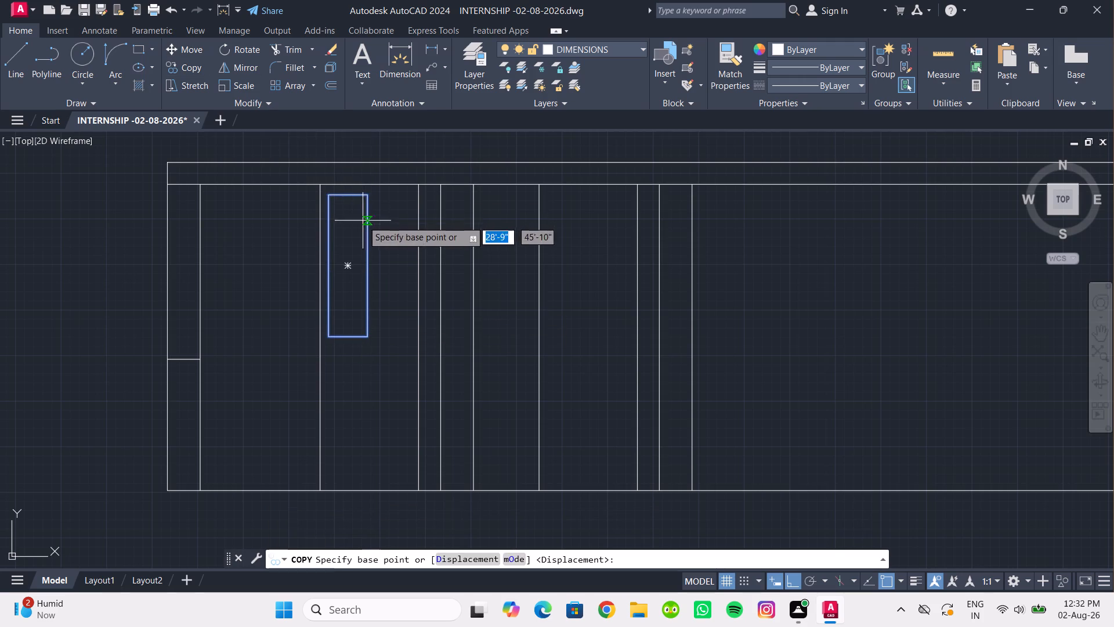
scroll(363, 221, "up", 2)
left_click(275, 159)
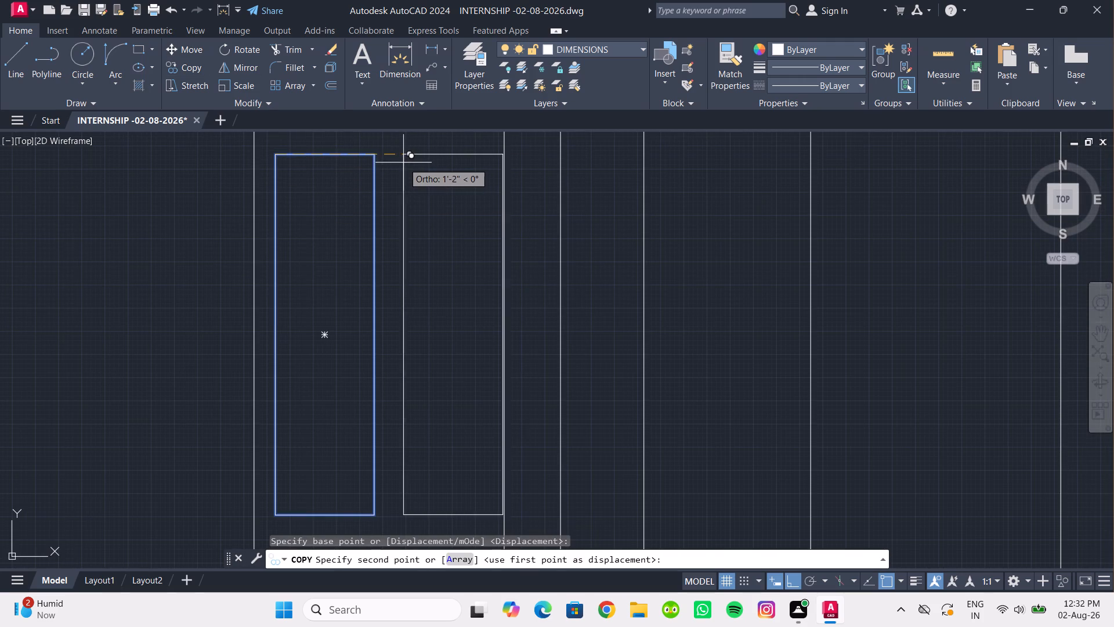
left_click(396, 160)
key("Escape")
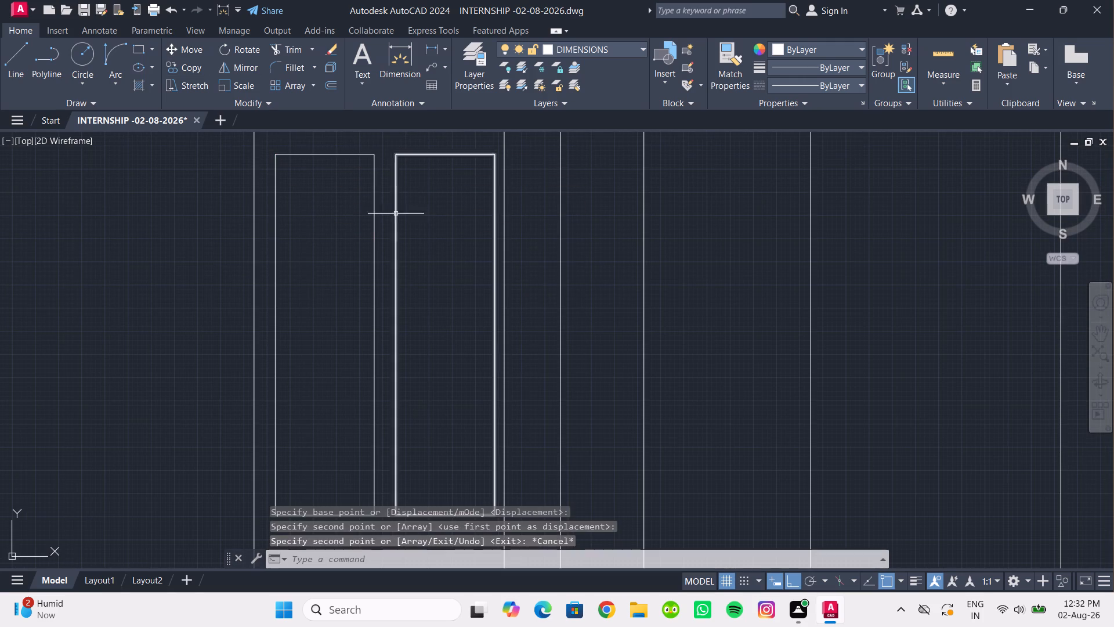
Copy the upper pair of door panels straight down about 3'-5" to form the lower pair in the same opening.
left_click_drag(432, 271, 406, 258)
left_click(355, 234)
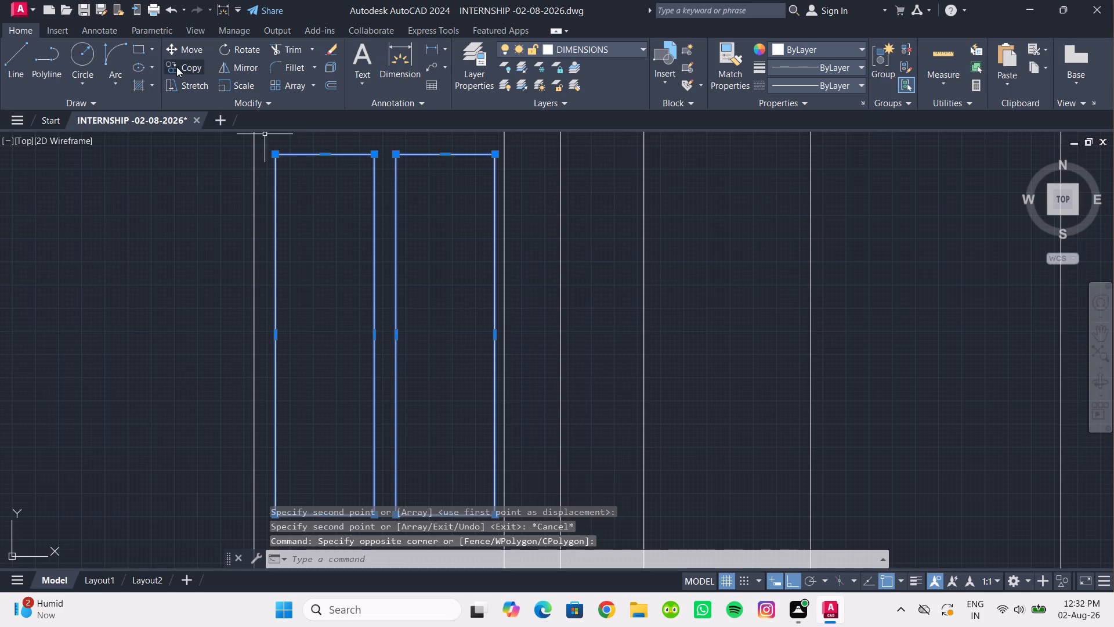
left_click(177, 69)
left_click(270, 153)
middle_click_drag(298, 340, 284, 189)
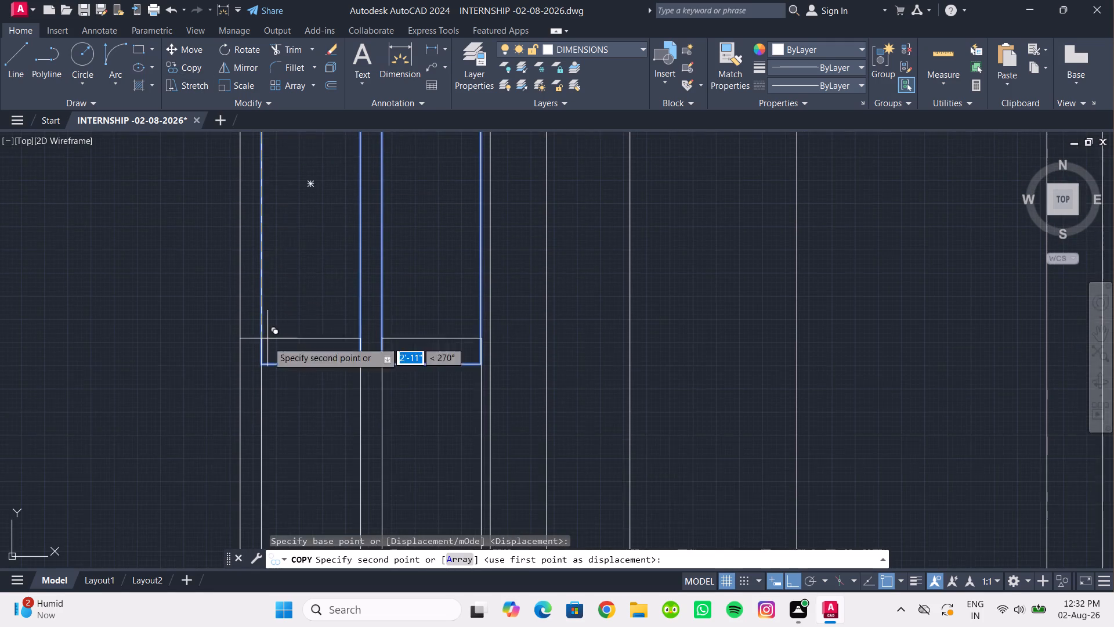
middle_click_drag(267, 348, 292, 164)
scroll(284, 225, "up", 1)
scroll(285, 223, "down", 2)
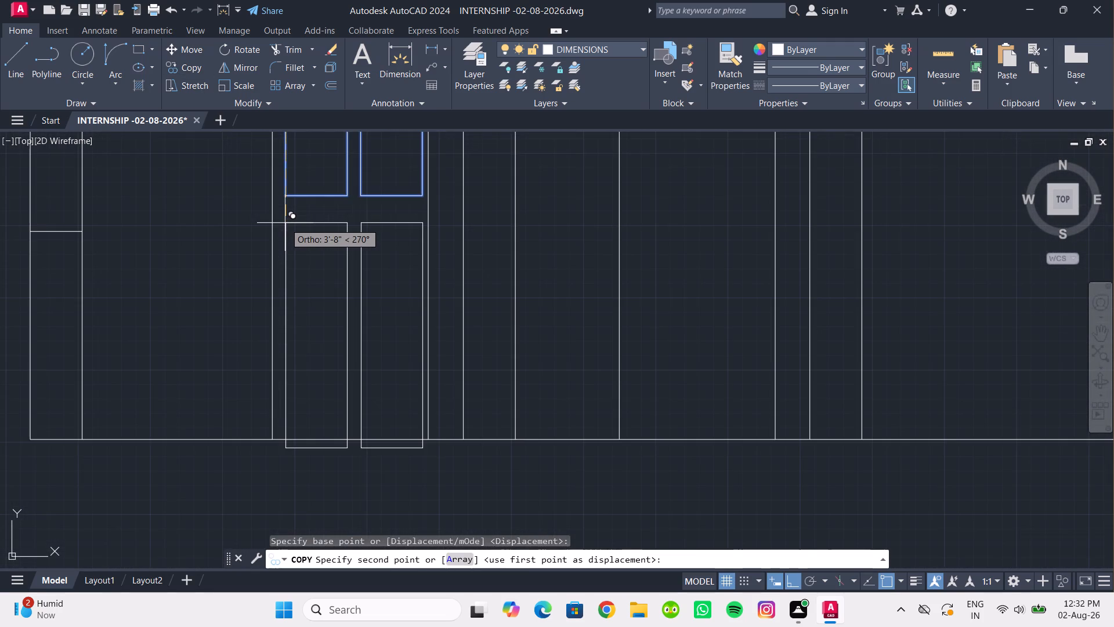
scroll(288, 209, "up", 1)
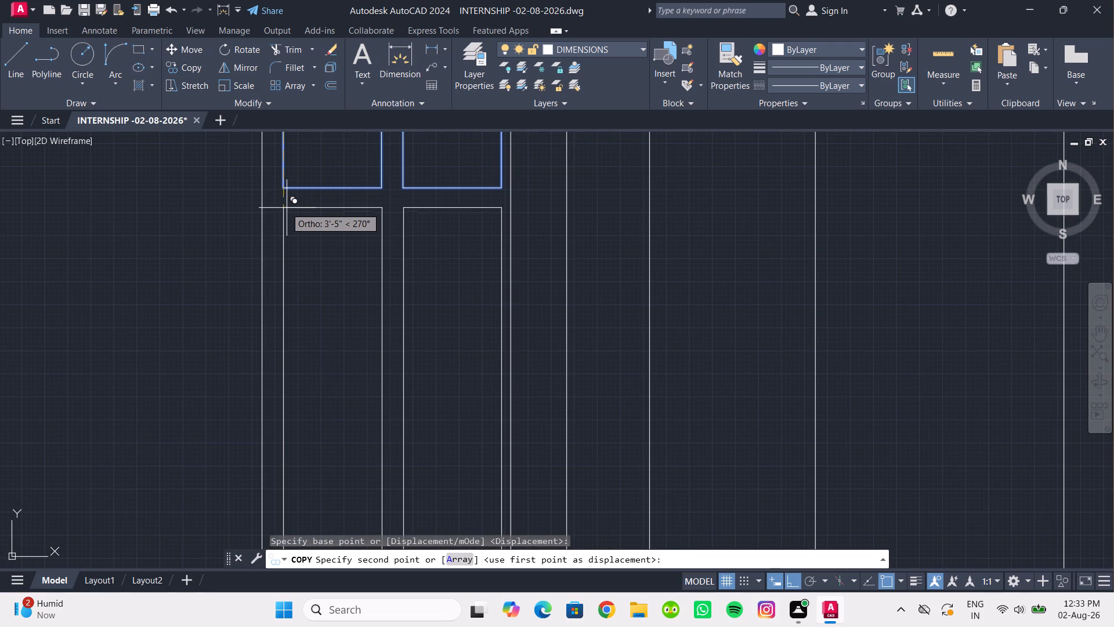
left_click(285, 206)
key("Escape")
Copy all four door panels horizontally about 5'-0" into the second door opening of the section.
scroll(366, 250, "down", 2)
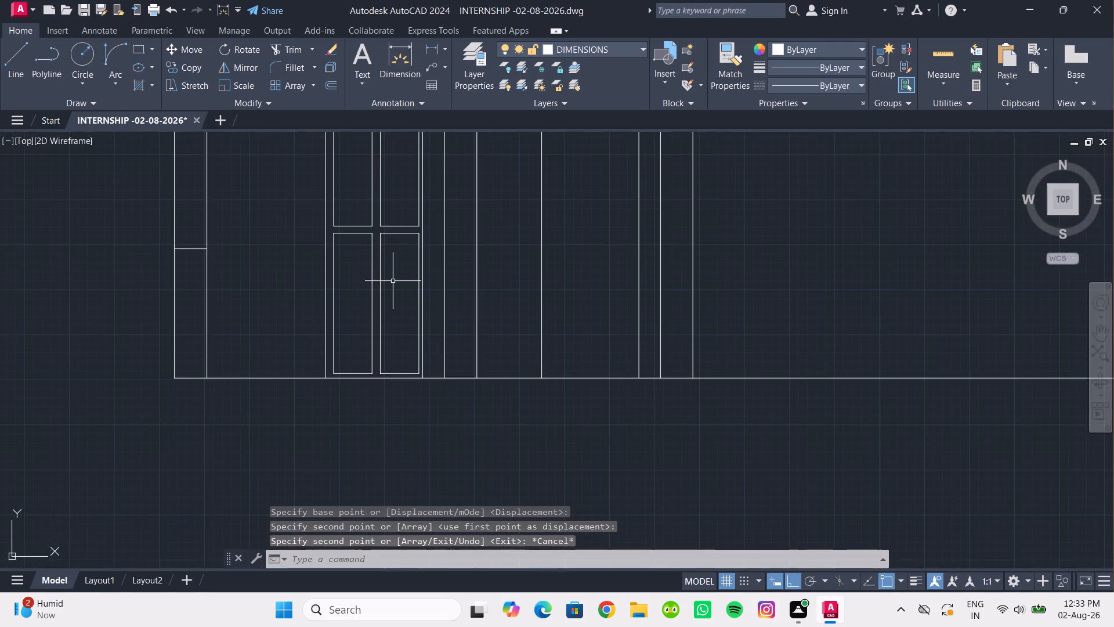
scroll(393, 282, "down", 2)
middle_click_drag(393, 282, 396, 351)
scroll(396, 351, "up", 1)
left_click(396, 351)
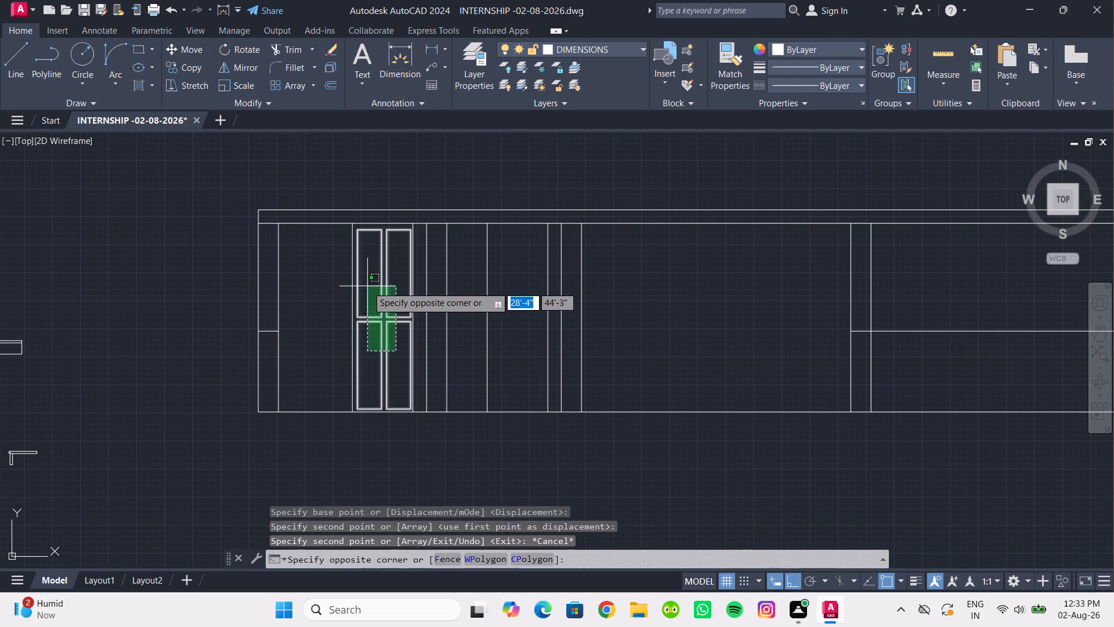
left_click(367, 286)
left_click(187, 65)
scroll(364, 240, "up", 2)
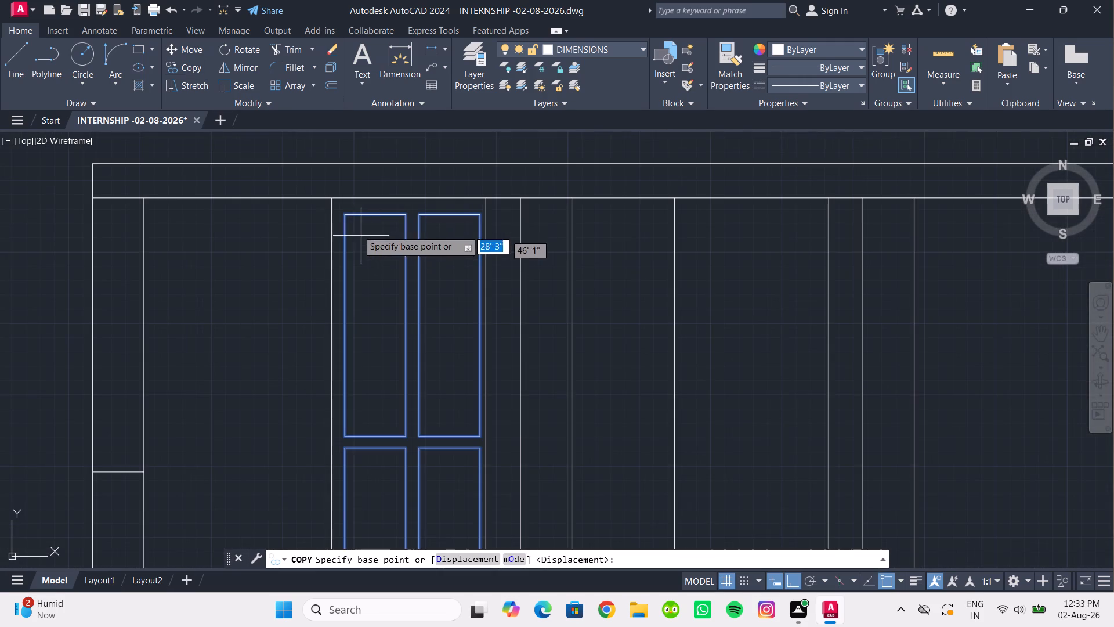
left_click(347, 212)
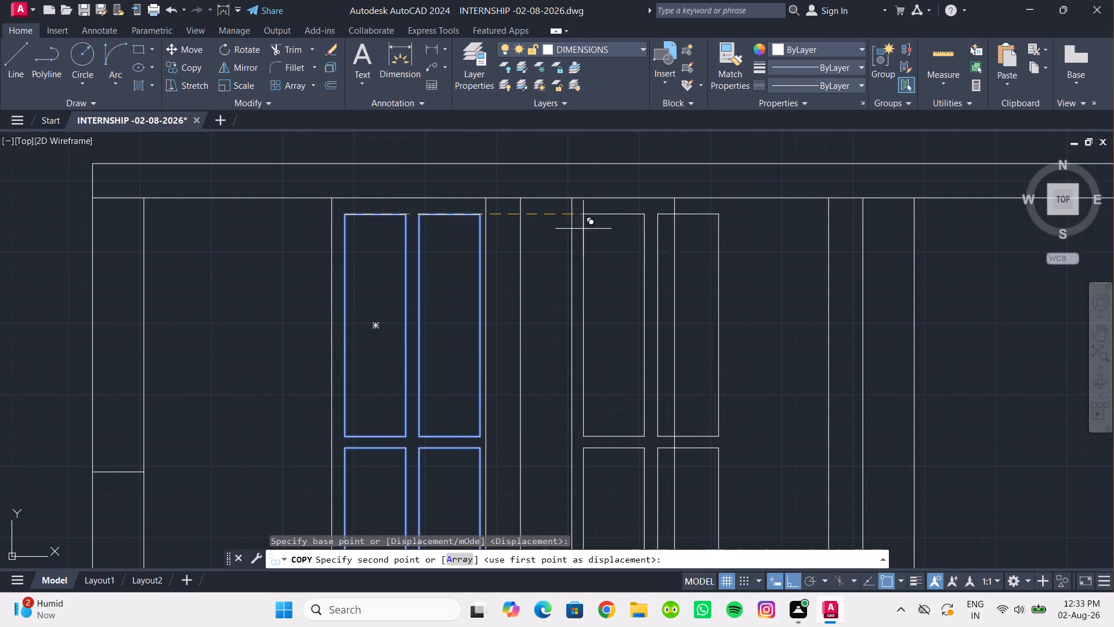
scroll(649, 264, "down", 1)
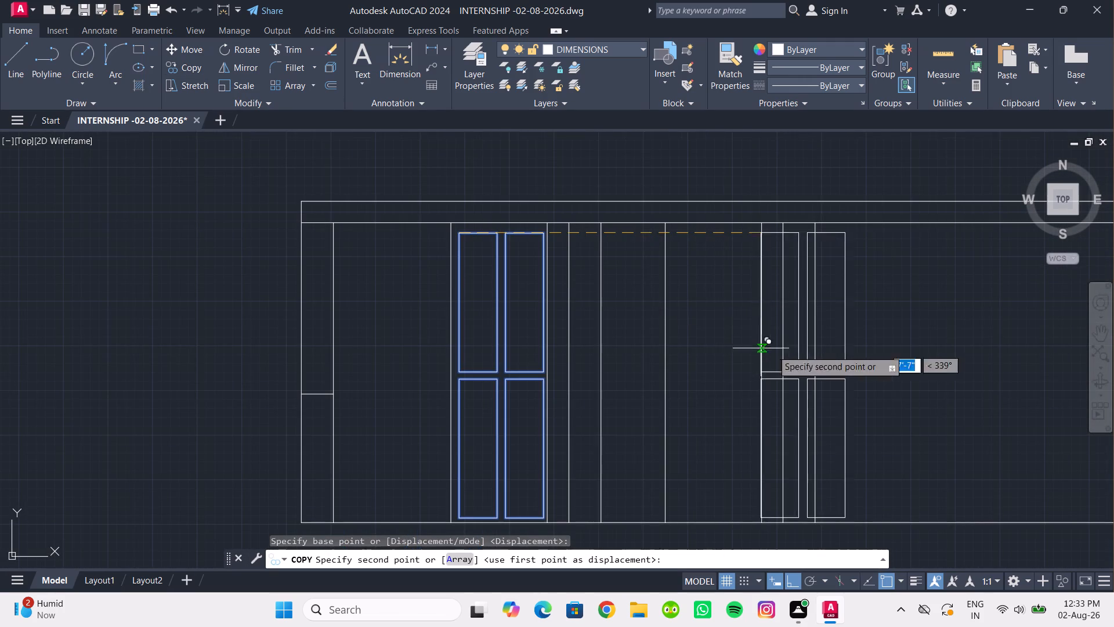
scroll(798, 365, "down", 1)
middle_click_drag(797, 365, 704, 437)
scroll(699, 435, "down", 2)
middle_click_drag(699, 433, 683, 422)
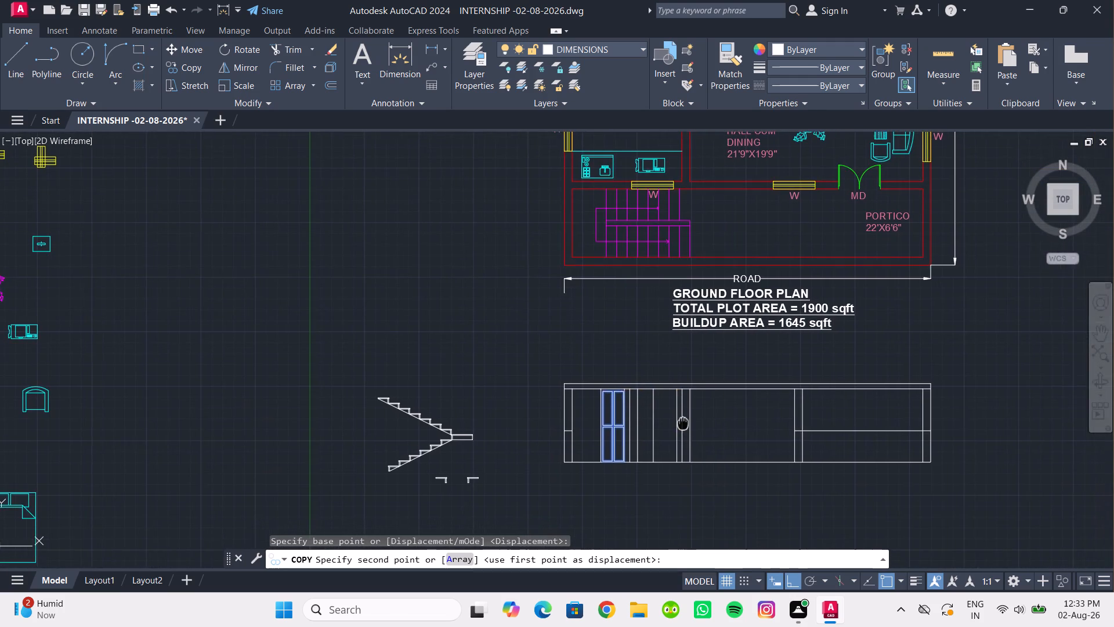
middle_click_drag(683, 422, 625, 434)
scroll(598, 419, "up", 2)
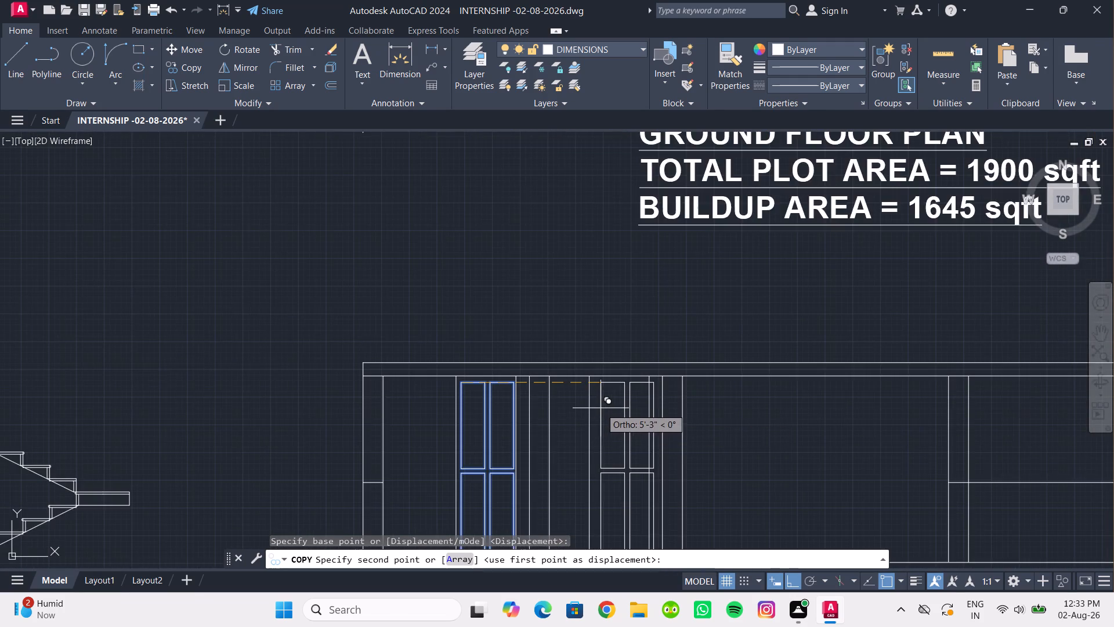
scroll(601, 408, "up", 3)
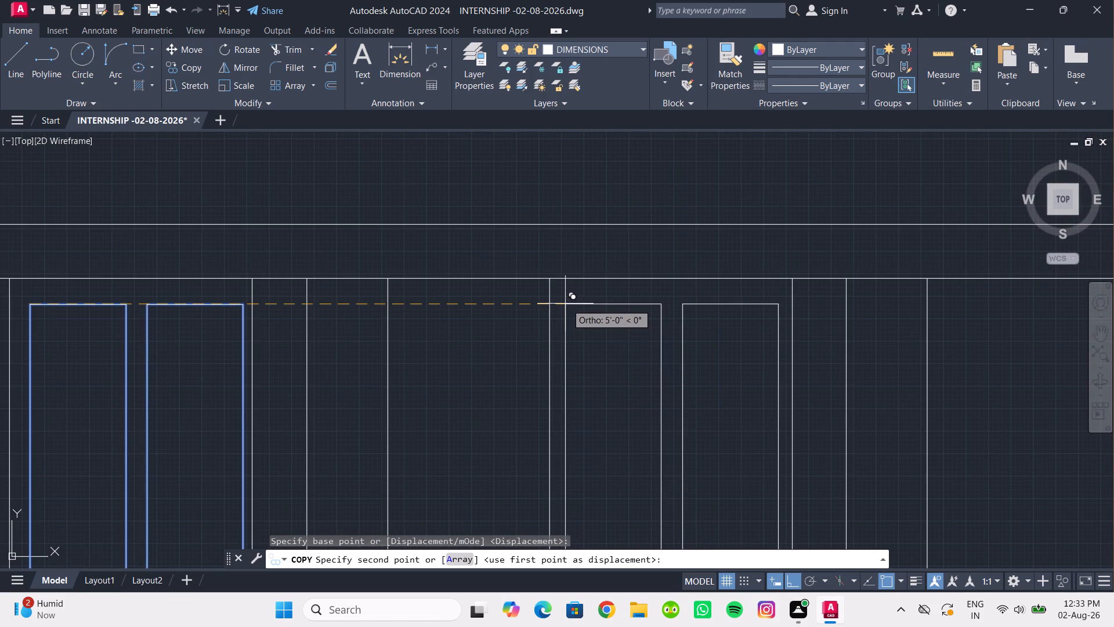
left_click(565, 304)
key("Escape")
Erase the remaining middle horizontal line across the section's last bay, beyond the hall's pair of vertical wall lines.
scroll(591, 343, "down", 4)
middle_click_drag(594, 347, 556, 269)
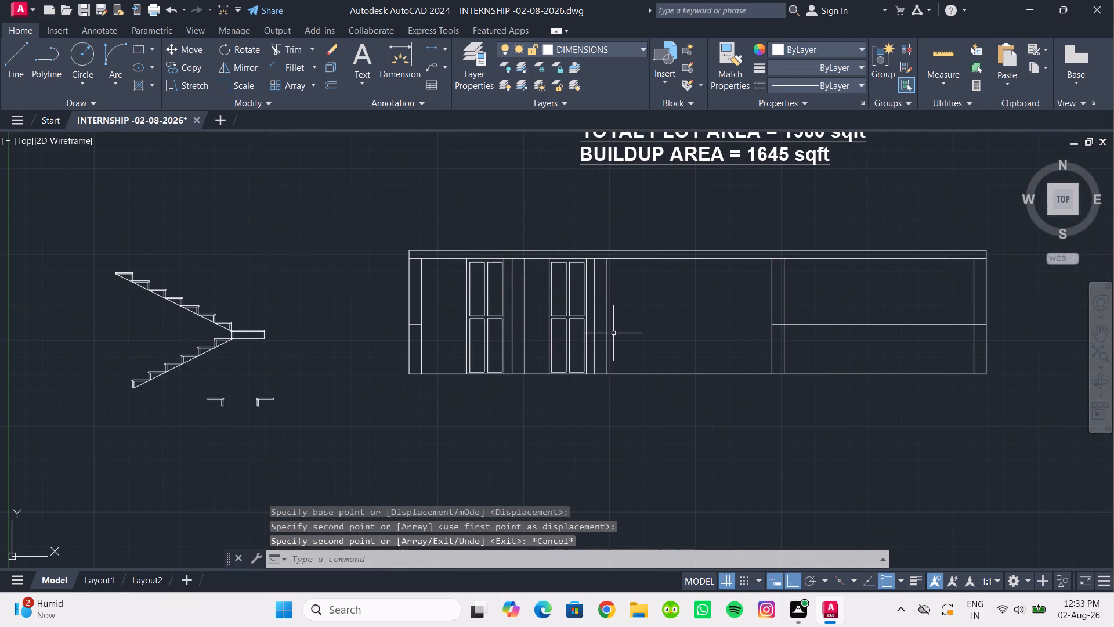
middle_click_drag(614, 334, 554, 379)
left_click(809, 377)
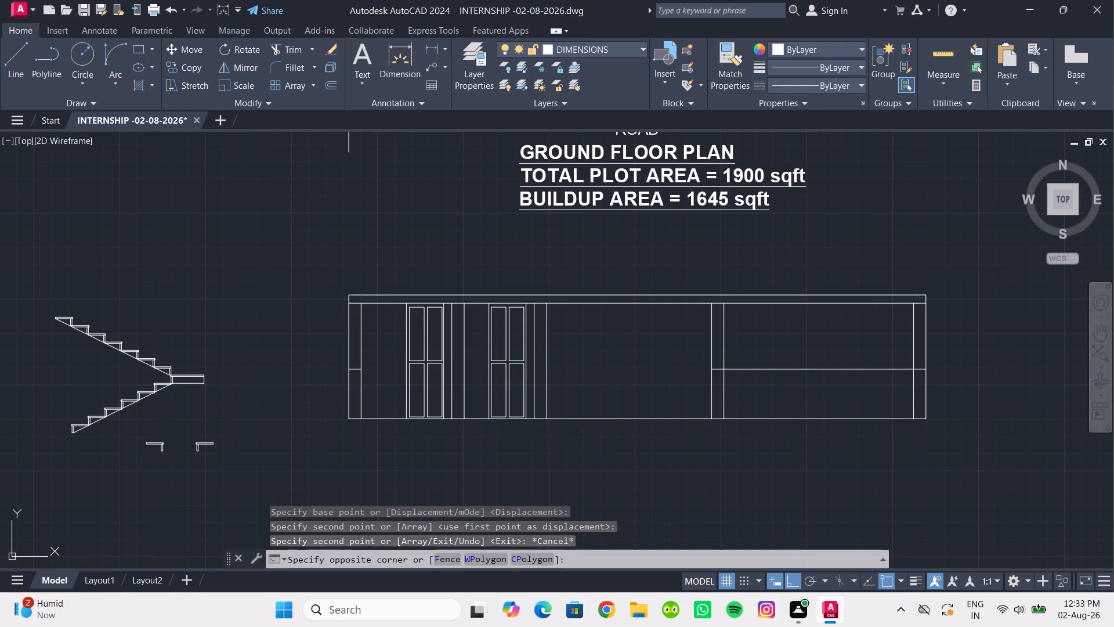
left_click(804, 359)
key("Delete")
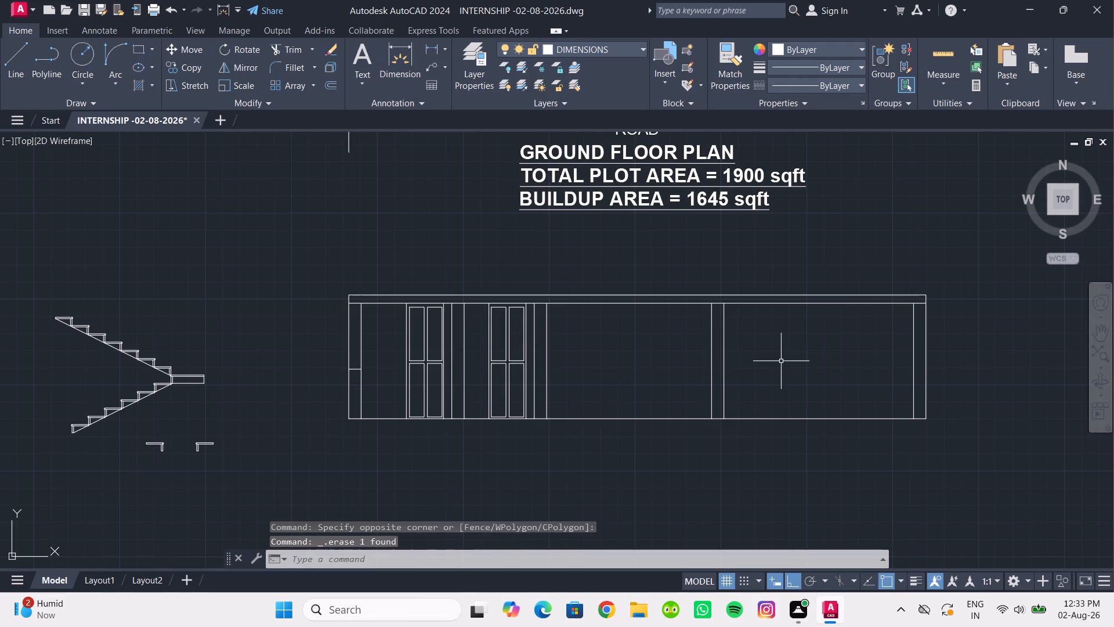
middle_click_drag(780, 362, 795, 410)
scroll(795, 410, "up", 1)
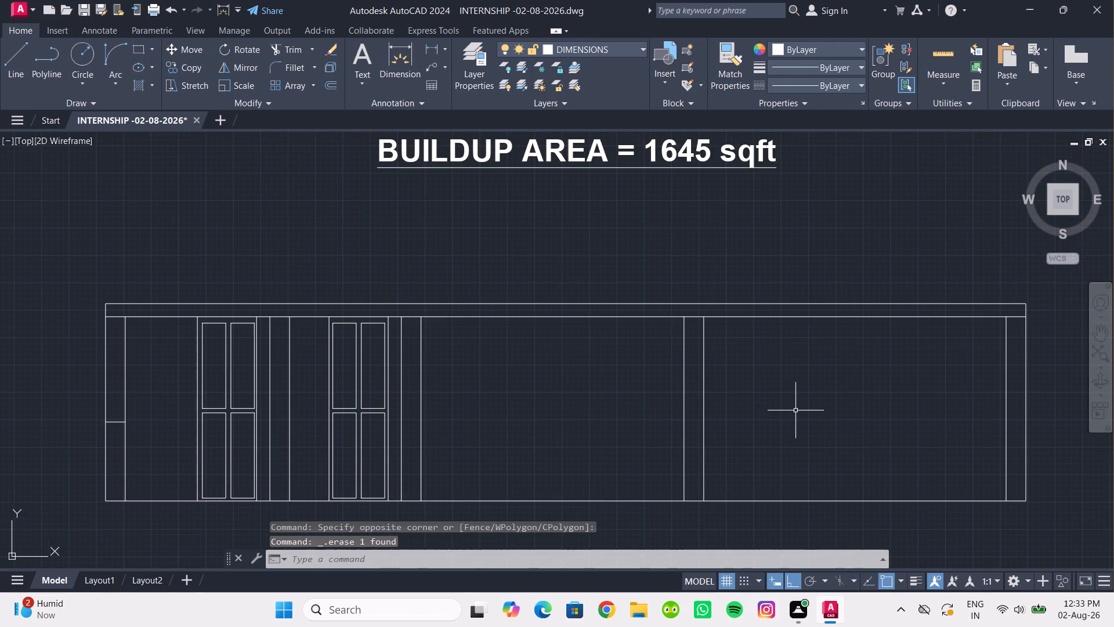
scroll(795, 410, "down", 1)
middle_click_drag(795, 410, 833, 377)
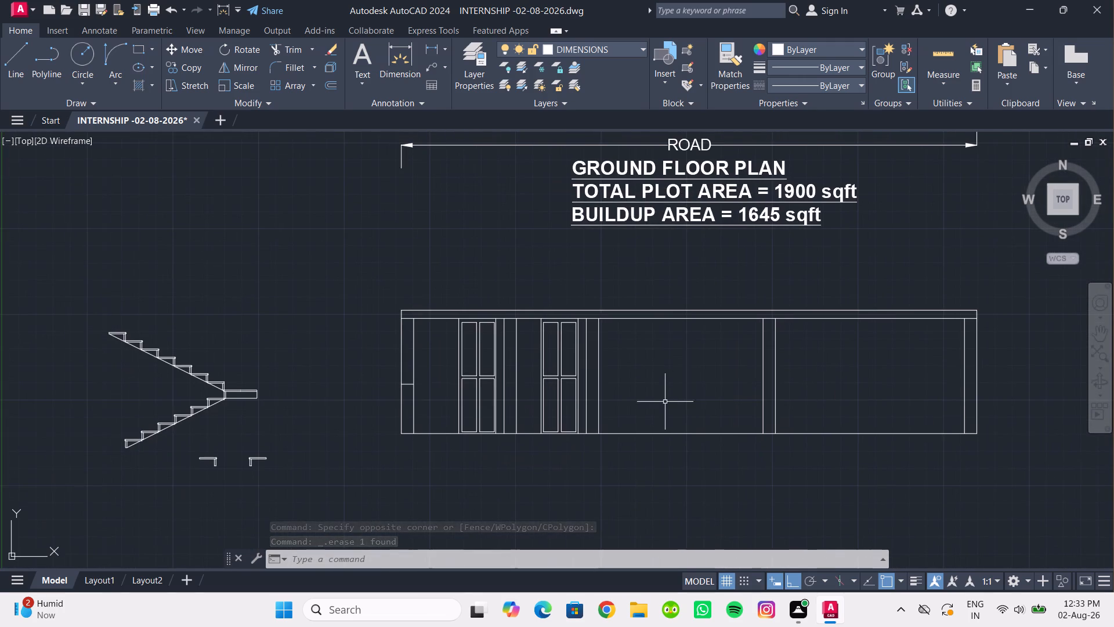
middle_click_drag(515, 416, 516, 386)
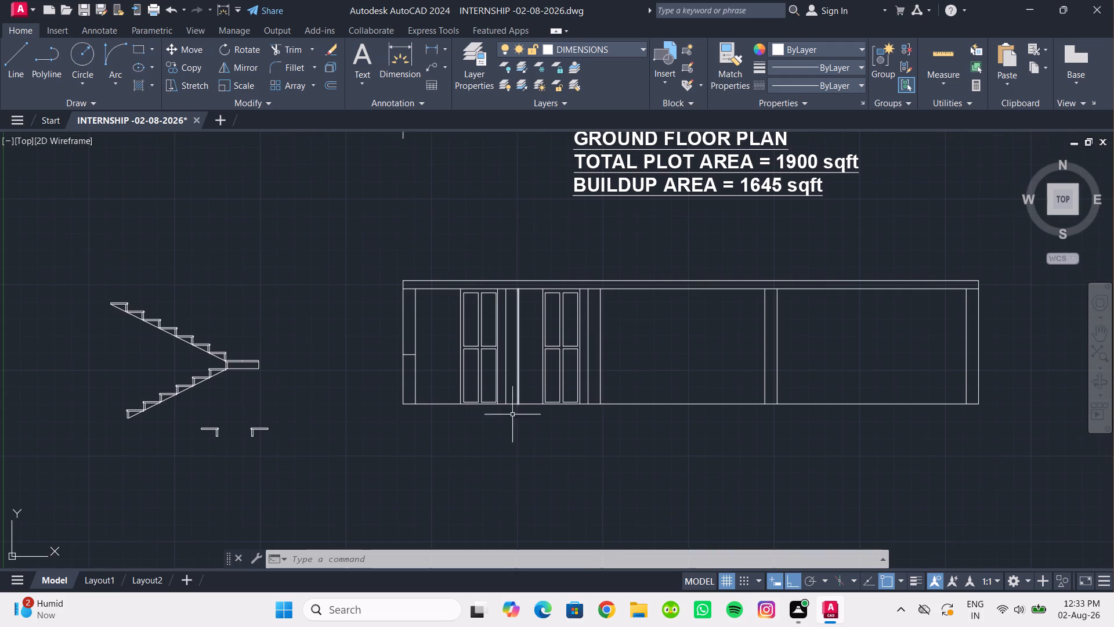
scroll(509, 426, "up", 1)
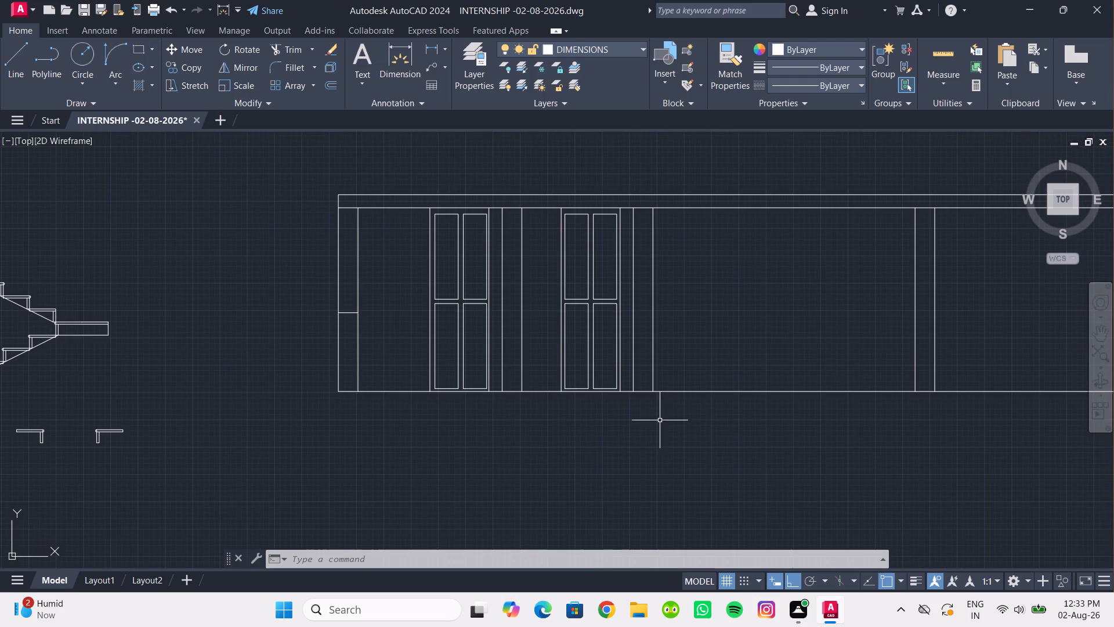
Draw a 1' vertical line down from the outer base corner of section A-A's first wall.
scroll(660, 423, "down", 1)
middle_click_drag(660, 423, 663, 390)
scroll(560, 438, "up", 1)
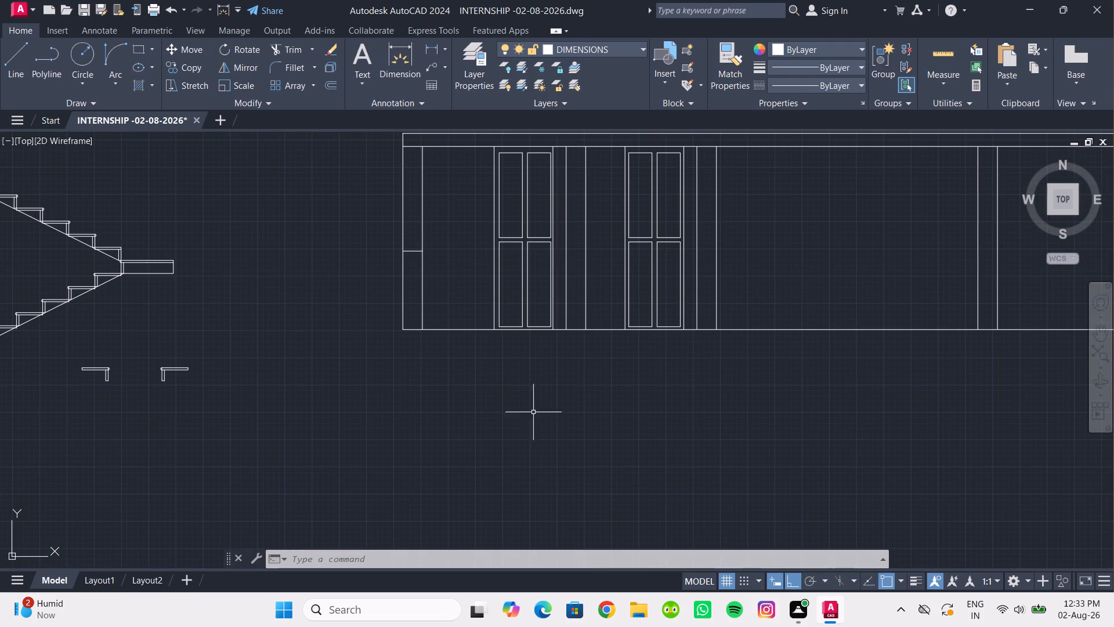
left_click(10, 66)
scroll(399, 322, "up", 1)
left_click(400, 331)
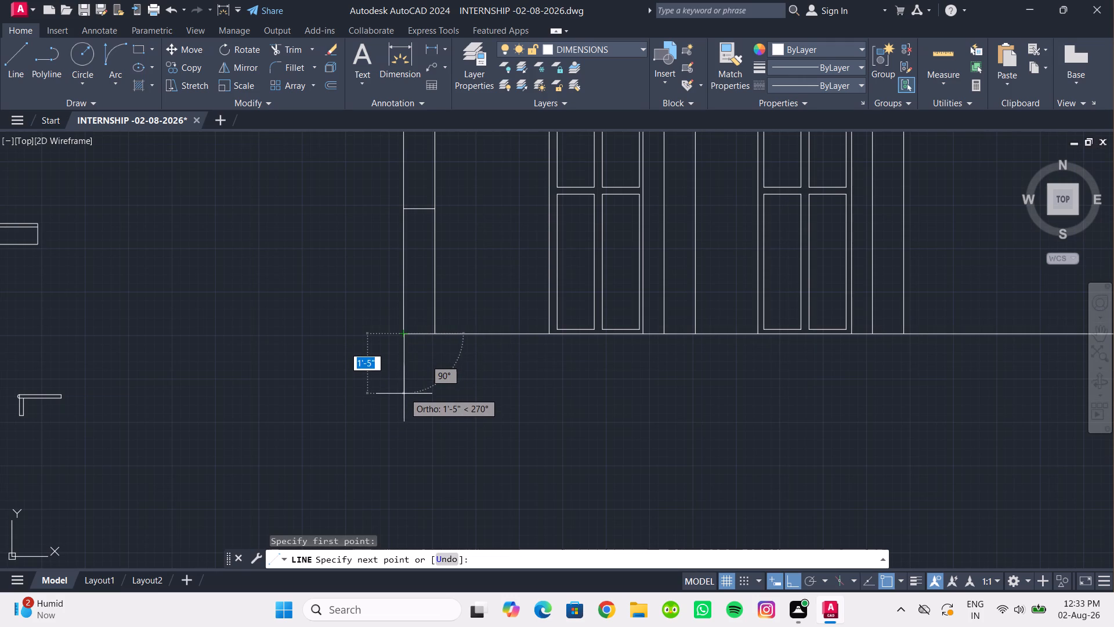
type("1'")
key("Return")
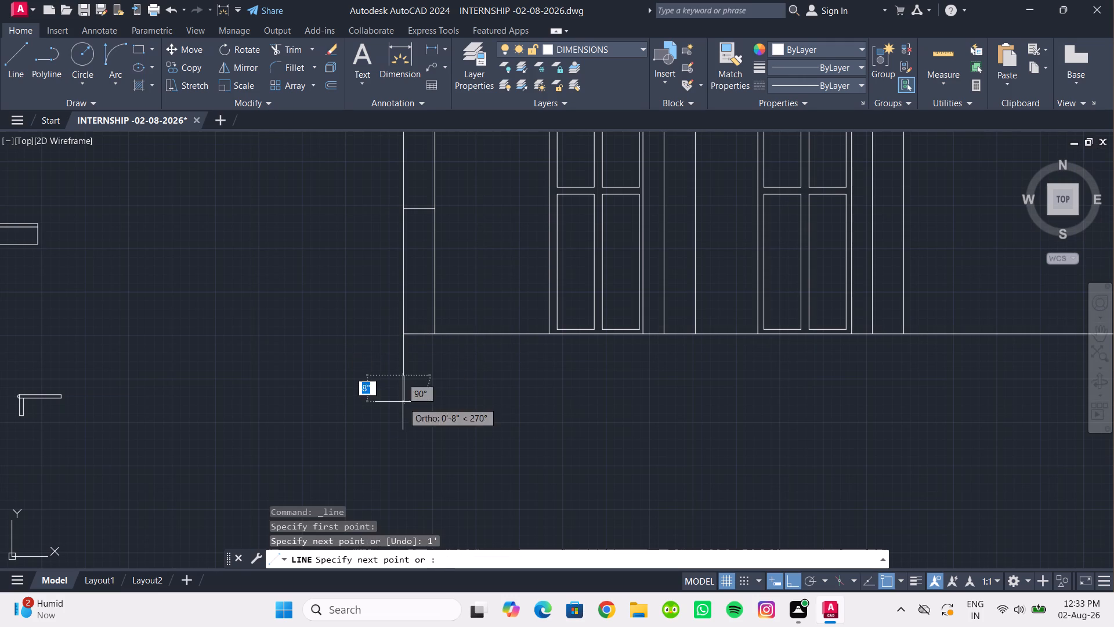
key("Escape")
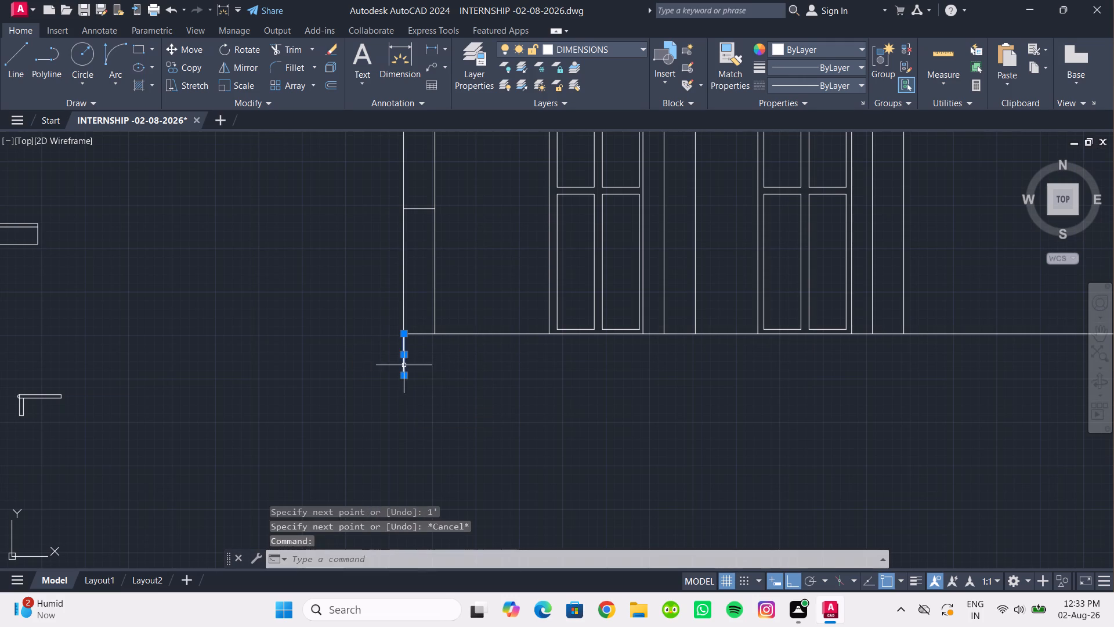
Lengthen that vertical line by stretching its lower end a further 1' downward.
left_click(404, 365)
left_click(402, 373)
type("1'")
key("Return")
key("Escape")
Draw a 2' vertical line down from the inner face of the first wall at floor level.
left_click(10, 61)
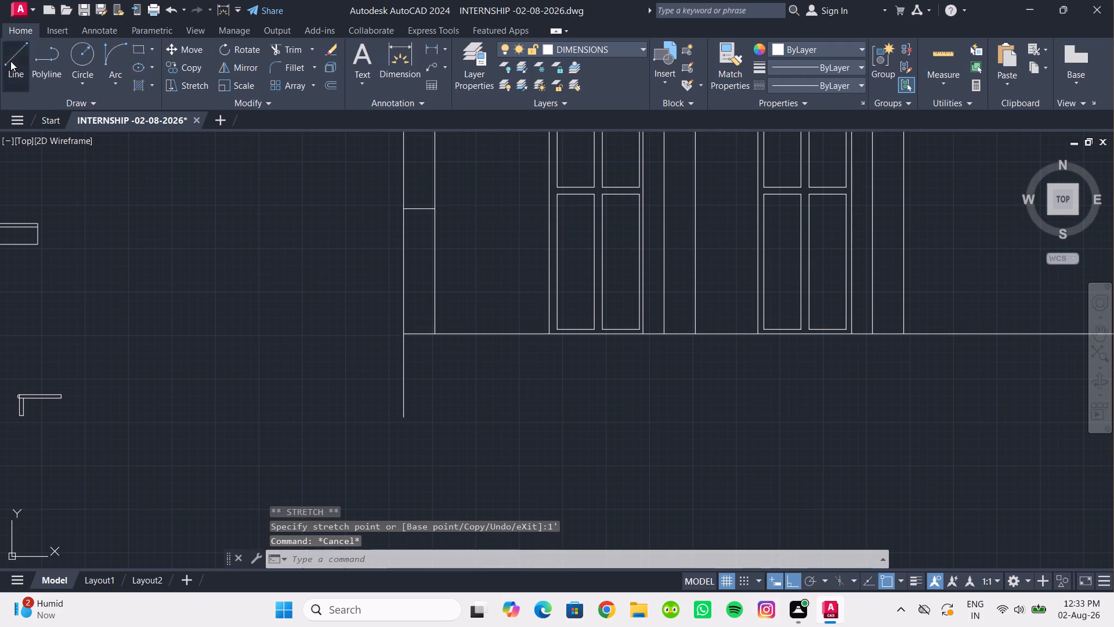
left_click_drag(435, 334, 436, 340)
key("1")
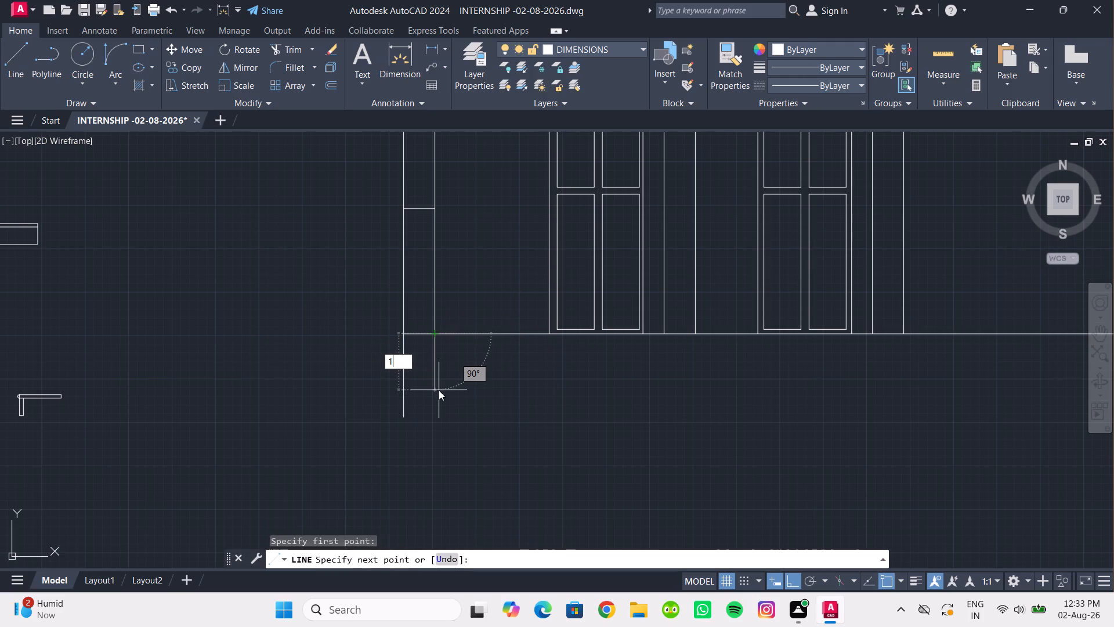
key("BackSpace")
type("2'")
key("Return")
key("Escape")
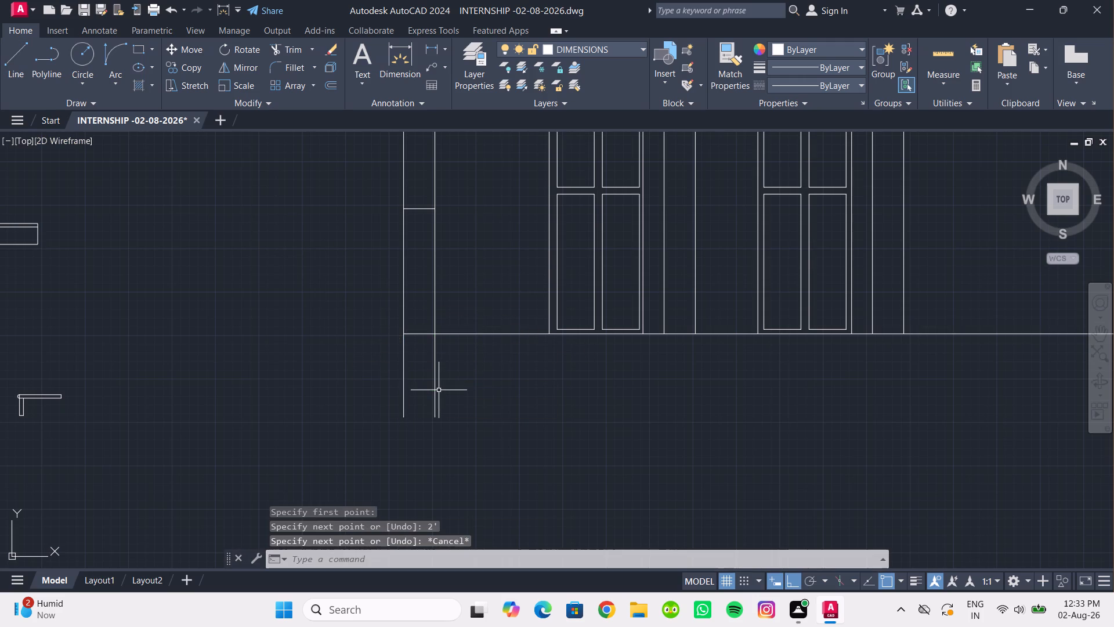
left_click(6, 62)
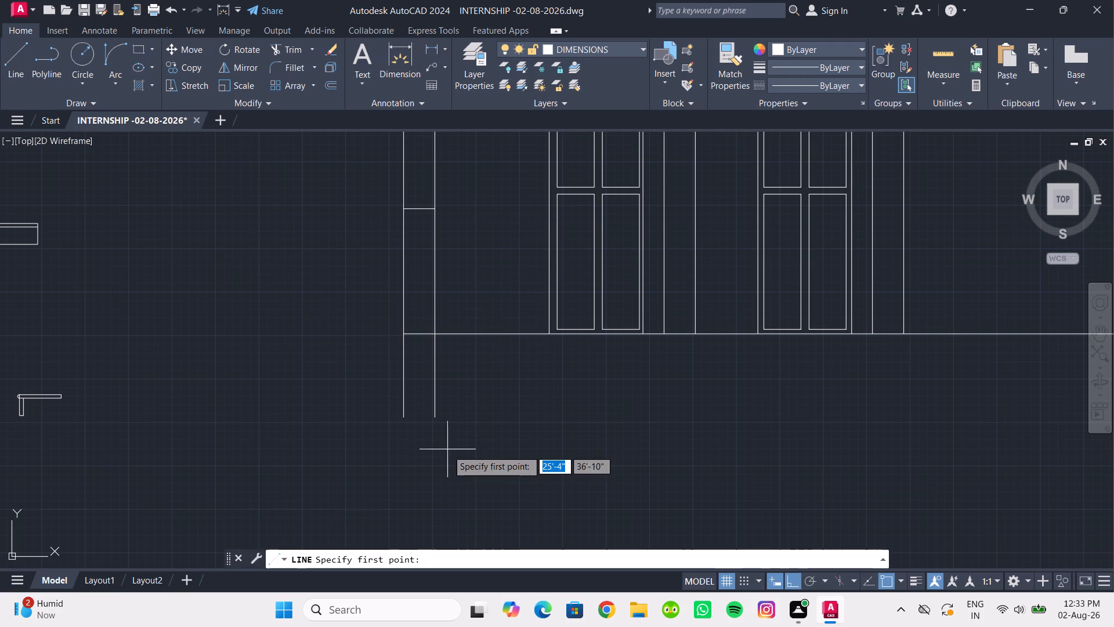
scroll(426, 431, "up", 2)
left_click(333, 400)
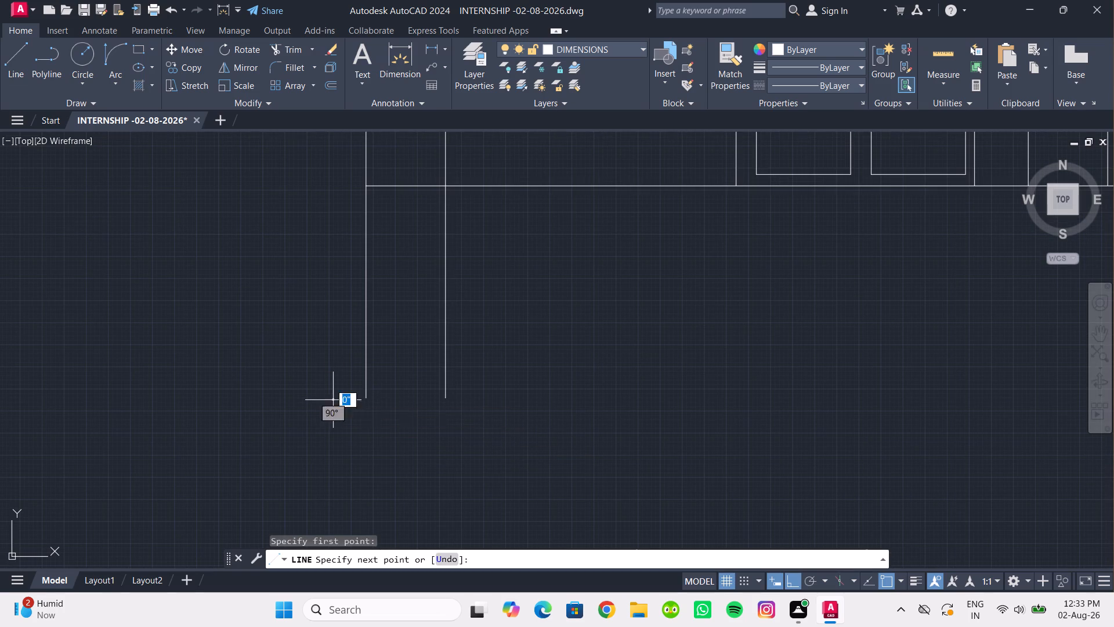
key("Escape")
Draw a shallow stepped cap around the lower ends of the two foundation lines, projecting about 2" beyond each side.
scroll(425, 412, "up", 1)
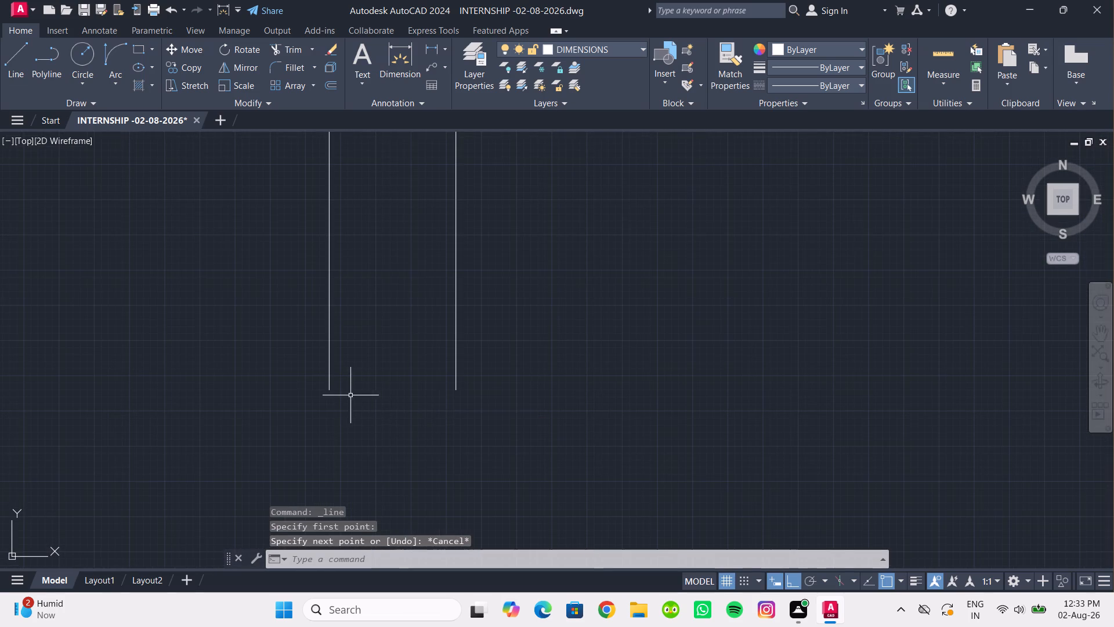
left_click(19, 64)
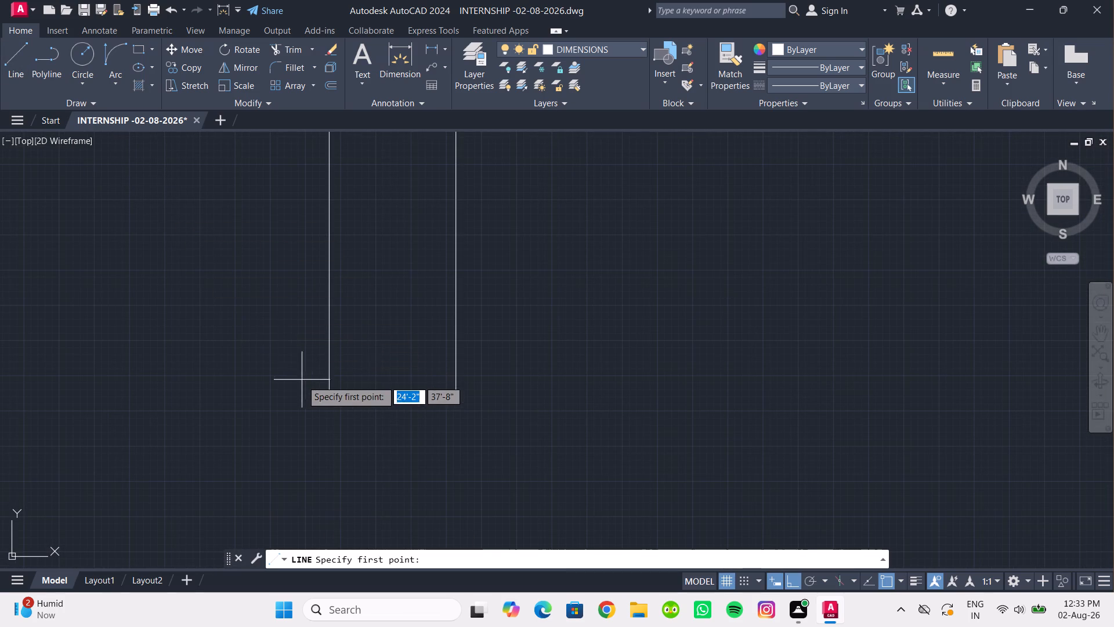
left_click(327, 391)
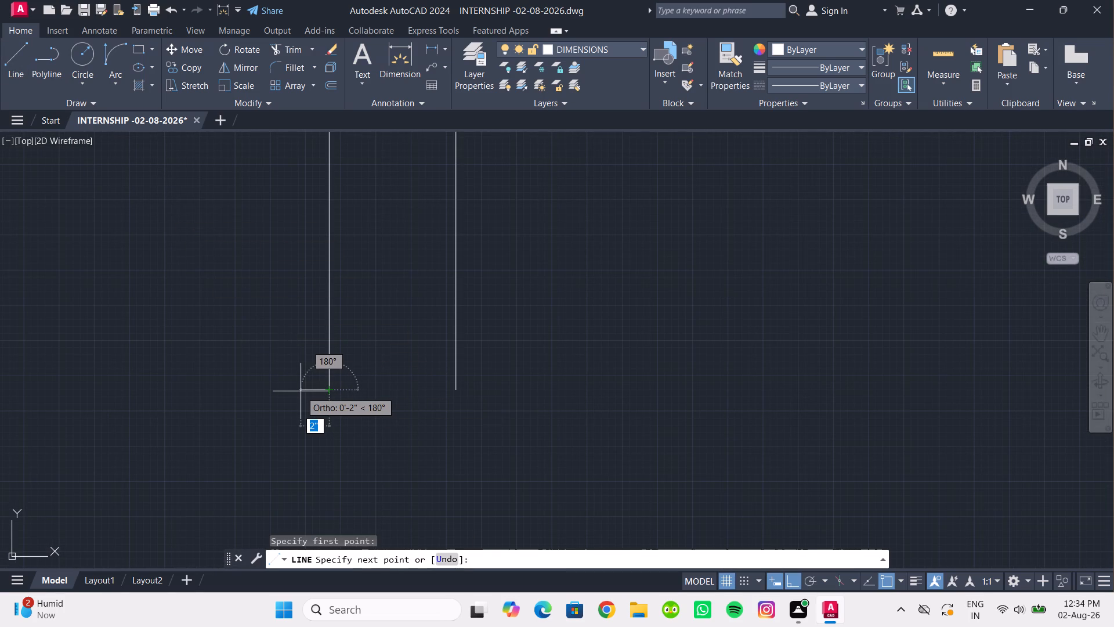
left_click(294, 391)
left_click(292, 424)
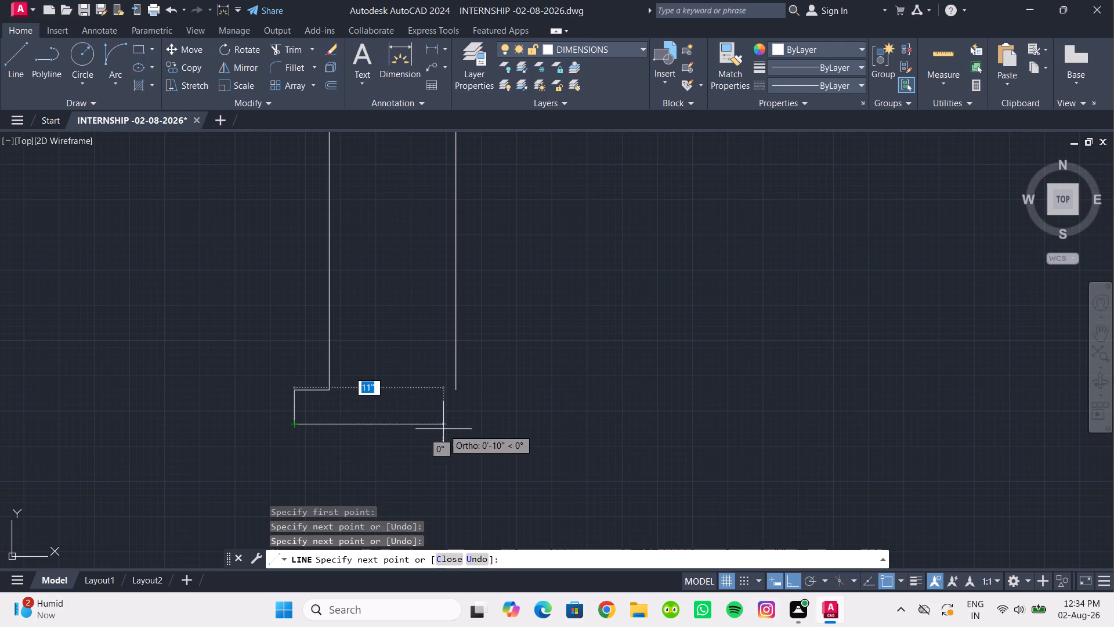
left_click(482, 434)
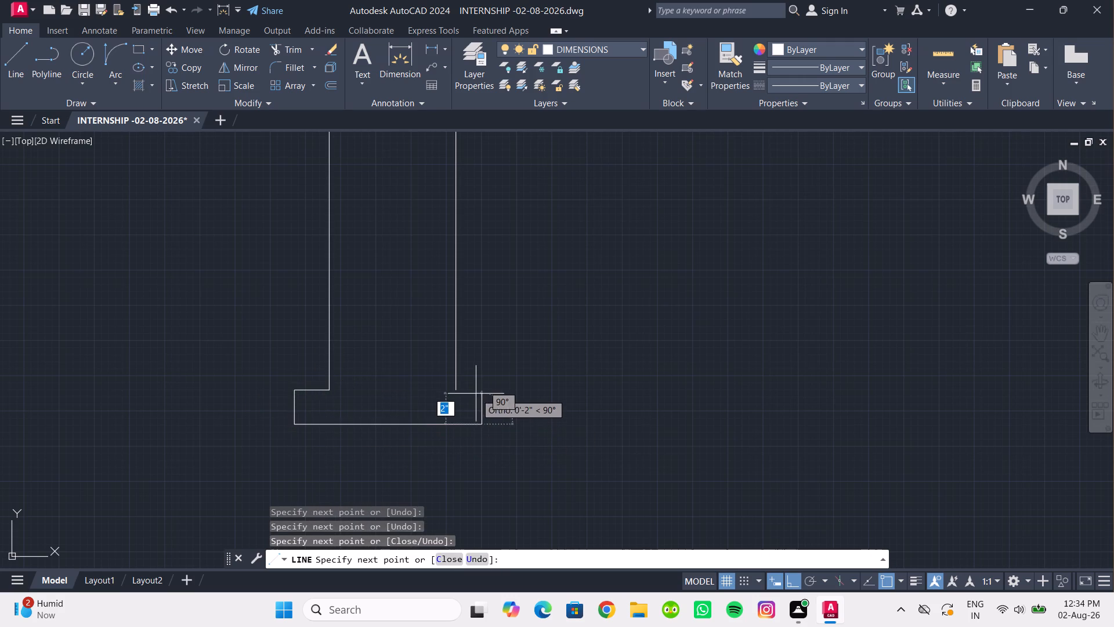
left_click(482, 386)
left_click(456, 388)
key("Escape")
scroll(438, 405, "down", 3)
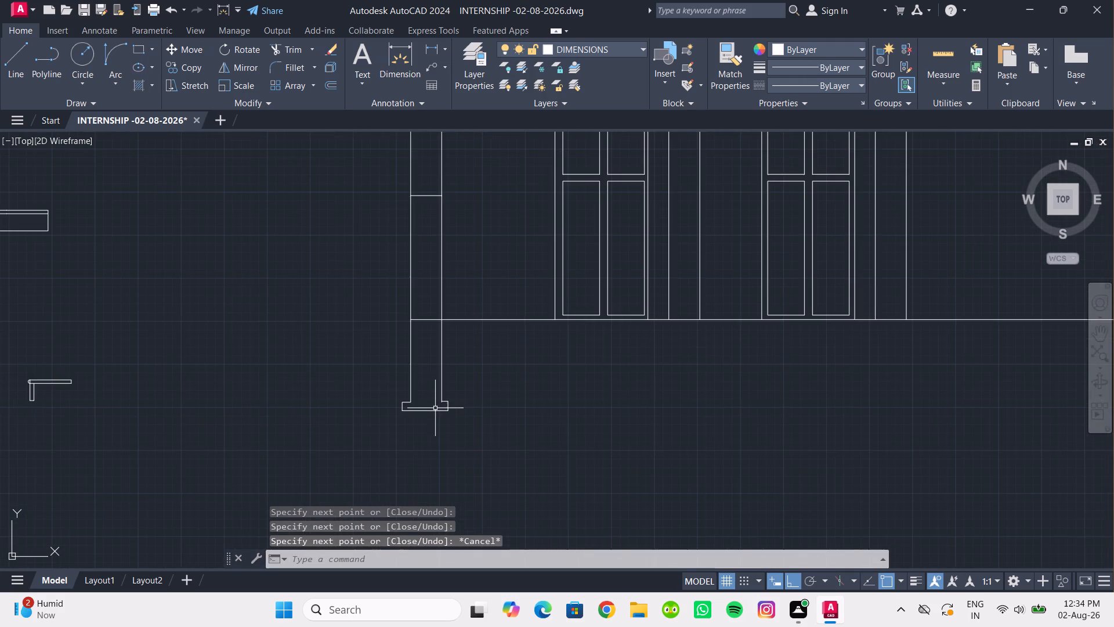
Draw a trapezoid below the cap, with sides sloping outward from its lower corners to a base about 1'-9" wide.
scroll(435, 408, "up", 2)
scroll(435, 408, "down", 1)
middle_click_drag(435, 408, 453, 384)
left_click(0, 60)
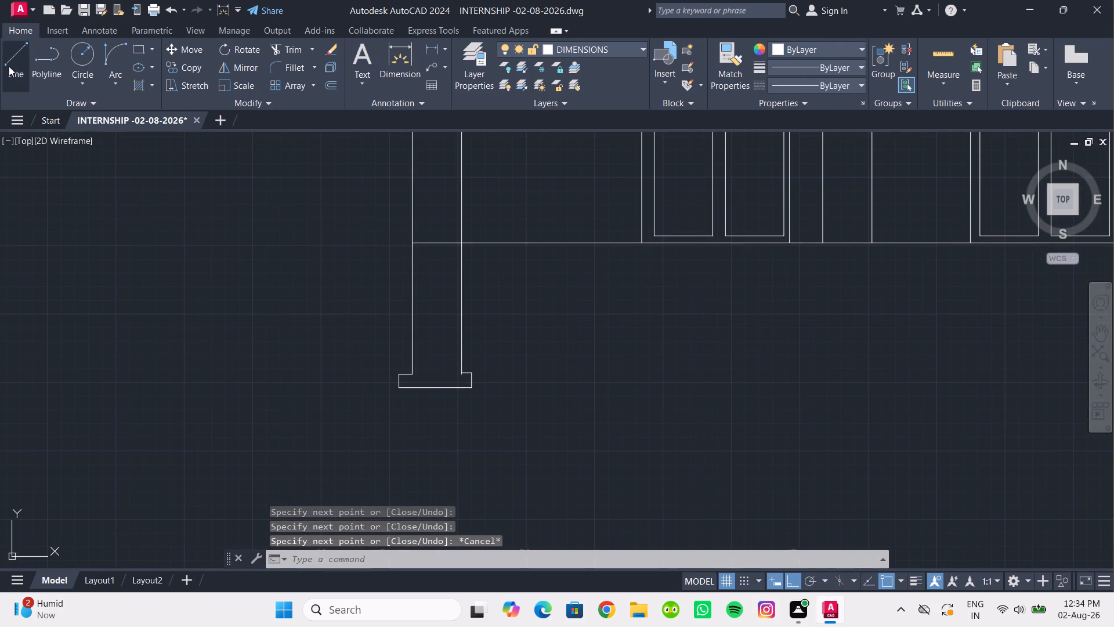
left_click(11, 68)
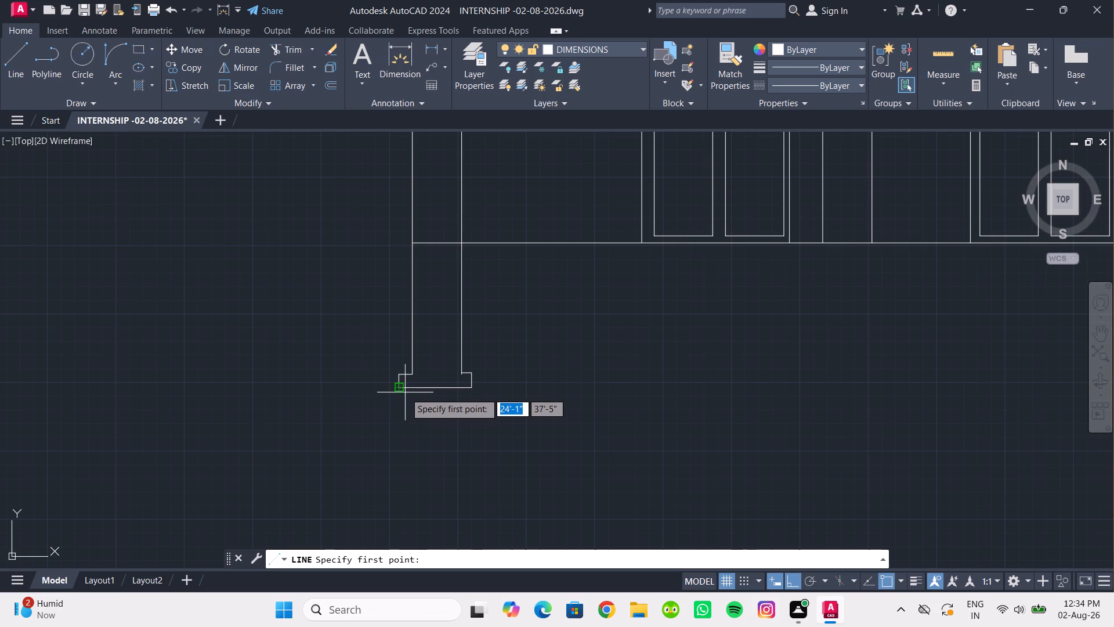
left_click(400, 390)
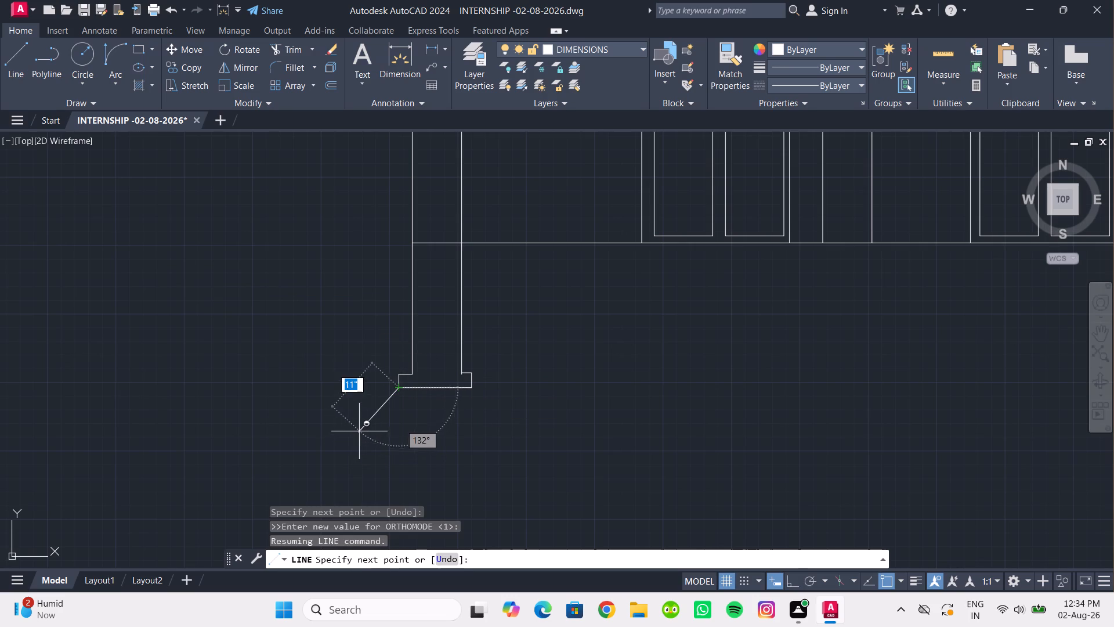
left_click(378, 421, "shift")
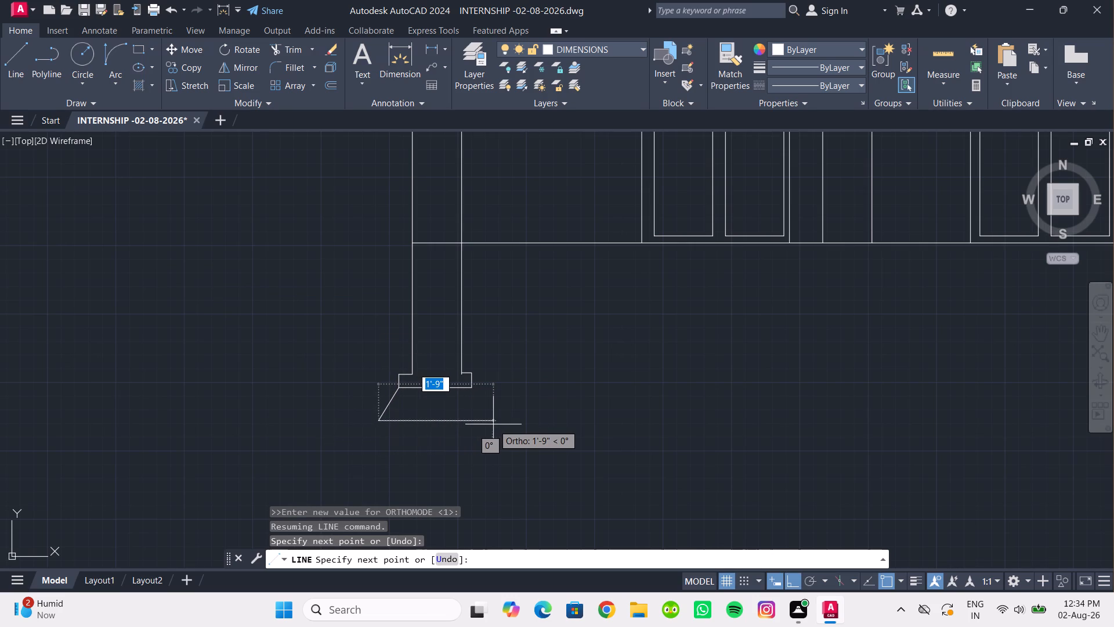
left_click(493, 424)
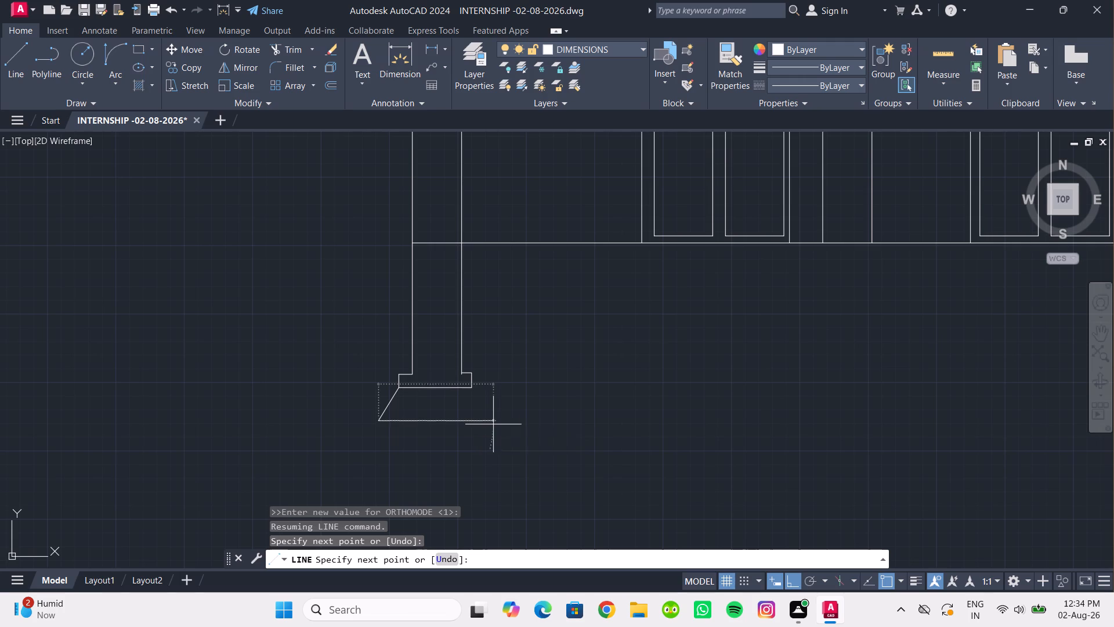
left_click(472, 389)
key("Escape")
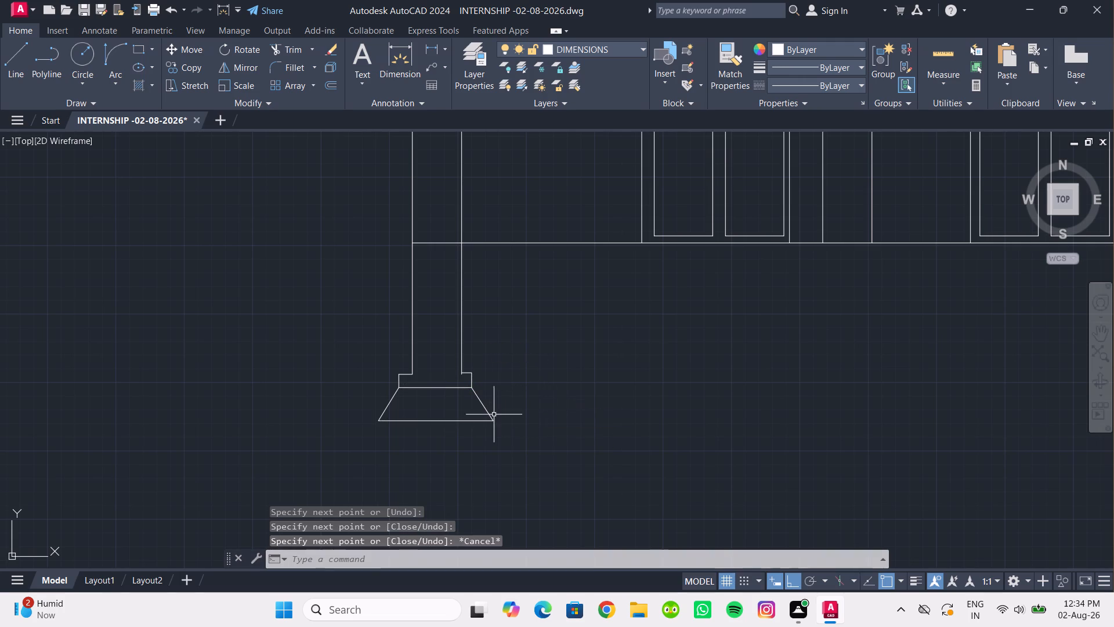
Draw a shallow rectangular base slab directly under the trapezoid, matching its width of about 1'-9".
scroll(381, 439, "up", 1)
key("space")
left_click(377, 412)
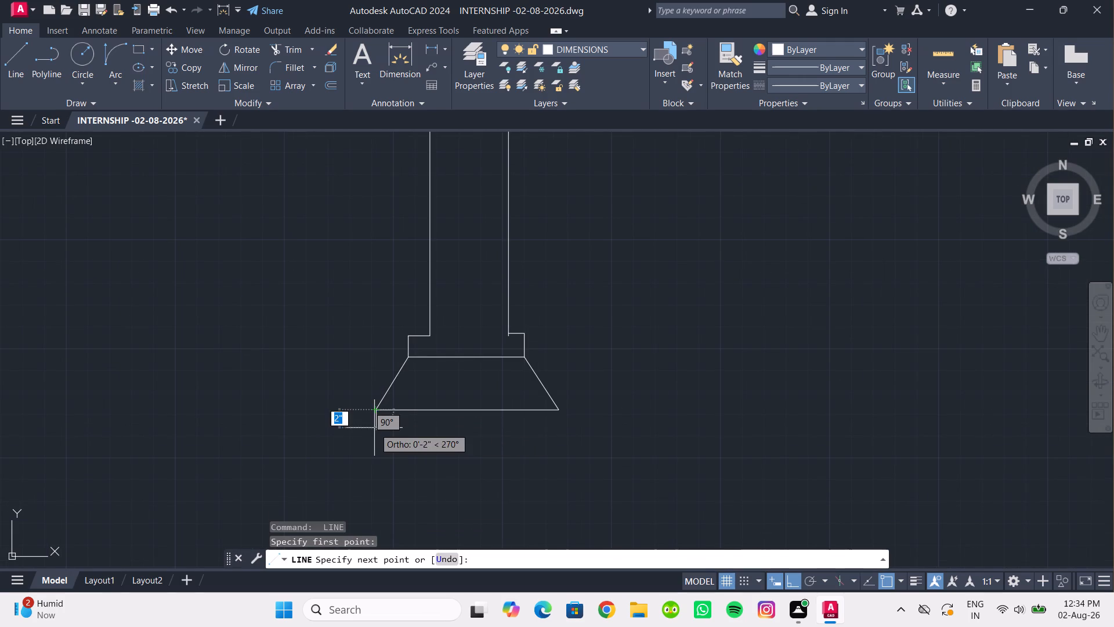
left_click(375, 432)
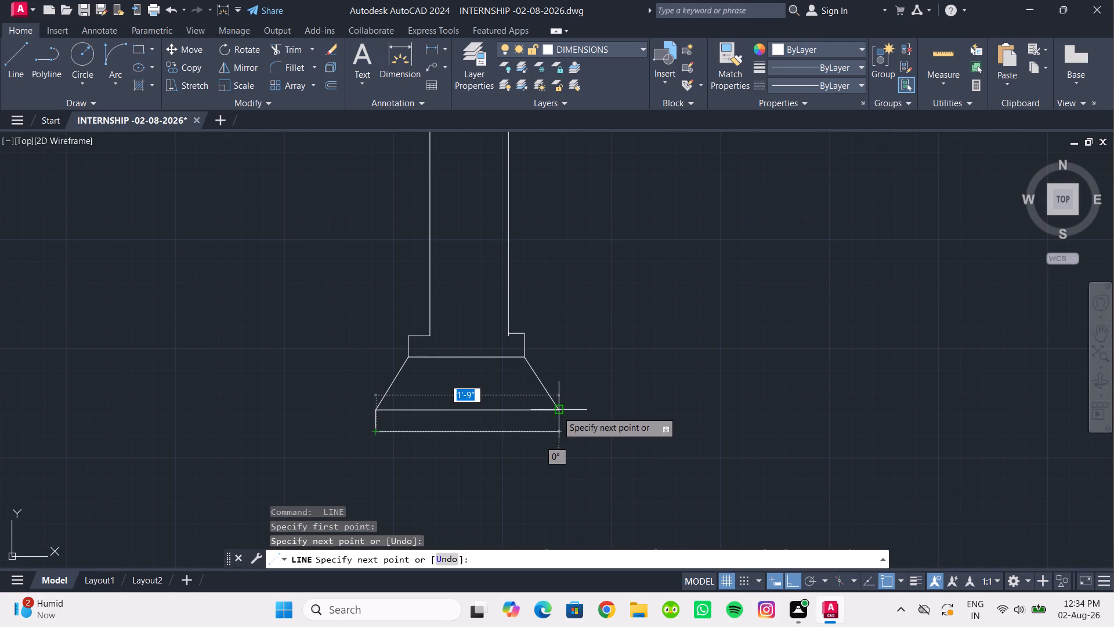
left_click(559, 435)
left_click(557, 412)
key("Escape")
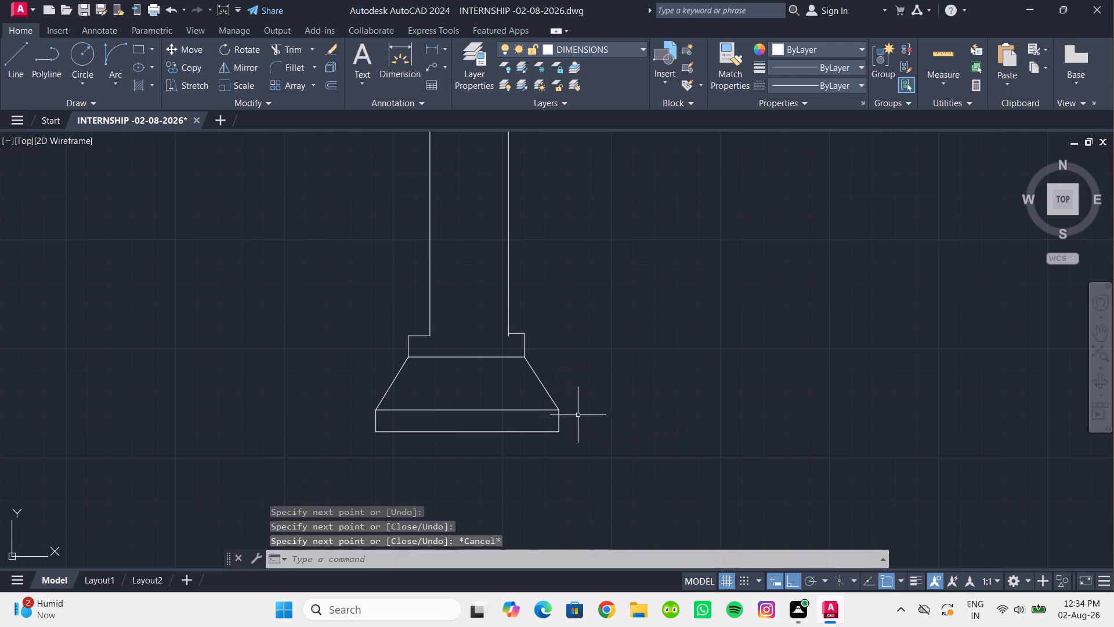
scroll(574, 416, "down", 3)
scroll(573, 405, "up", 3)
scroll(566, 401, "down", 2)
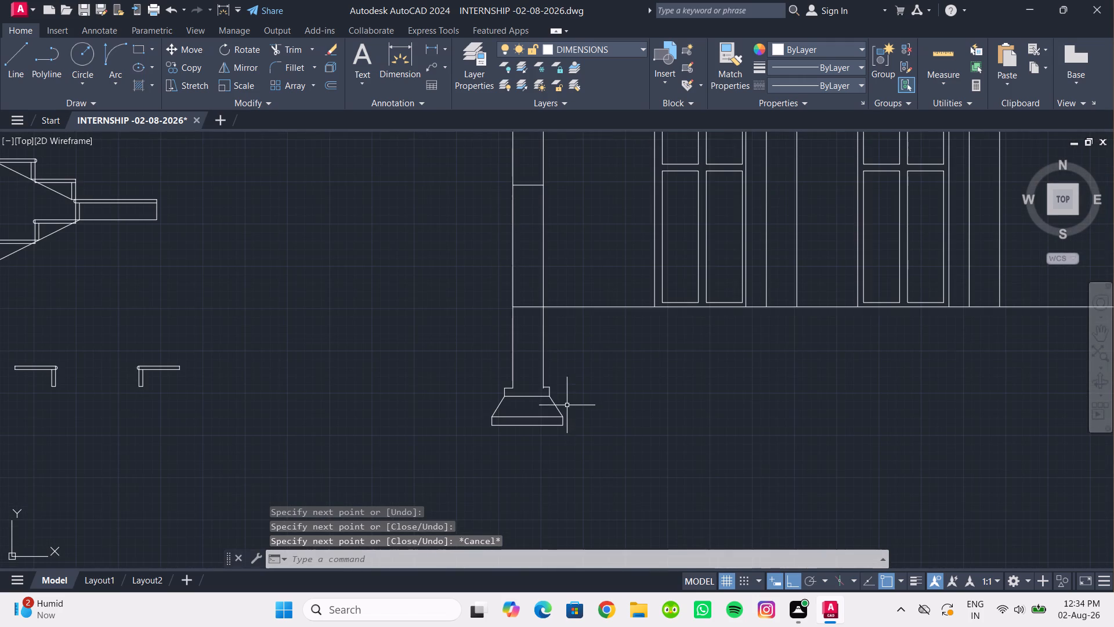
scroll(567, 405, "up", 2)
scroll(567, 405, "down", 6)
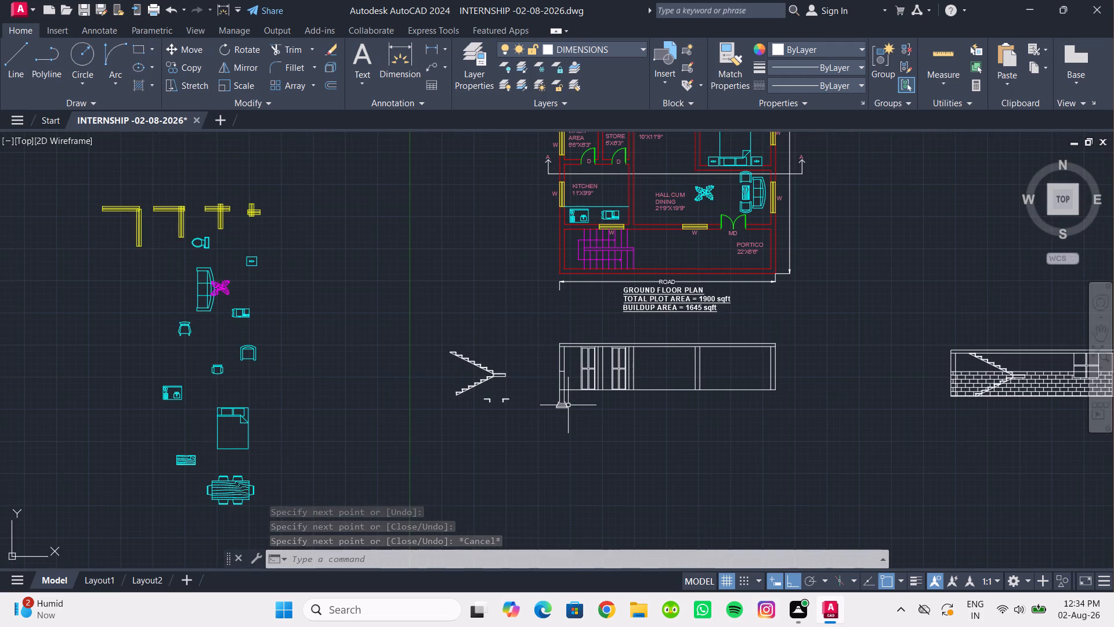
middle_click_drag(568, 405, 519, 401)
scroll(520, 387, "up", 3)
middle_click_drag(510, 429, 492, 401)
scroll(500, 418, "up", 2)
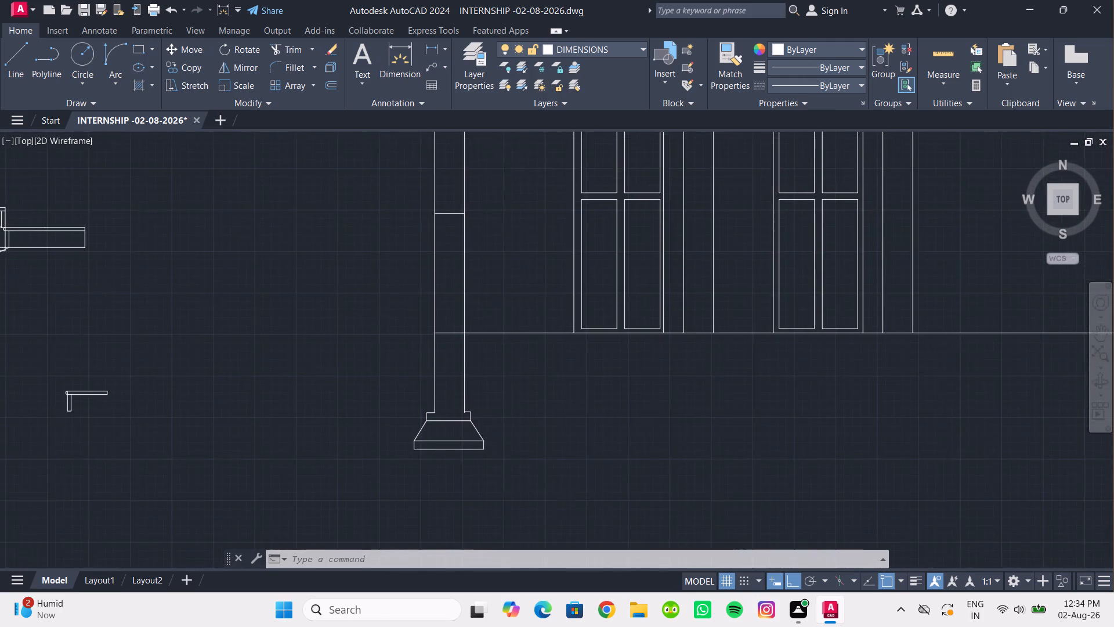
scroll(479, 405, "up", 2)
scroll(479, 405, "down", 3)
Copy the complete footing from its upper outer corner to beneath the second and third walls, 6'-3" and 11'-3" along.
left_click(521, 462)
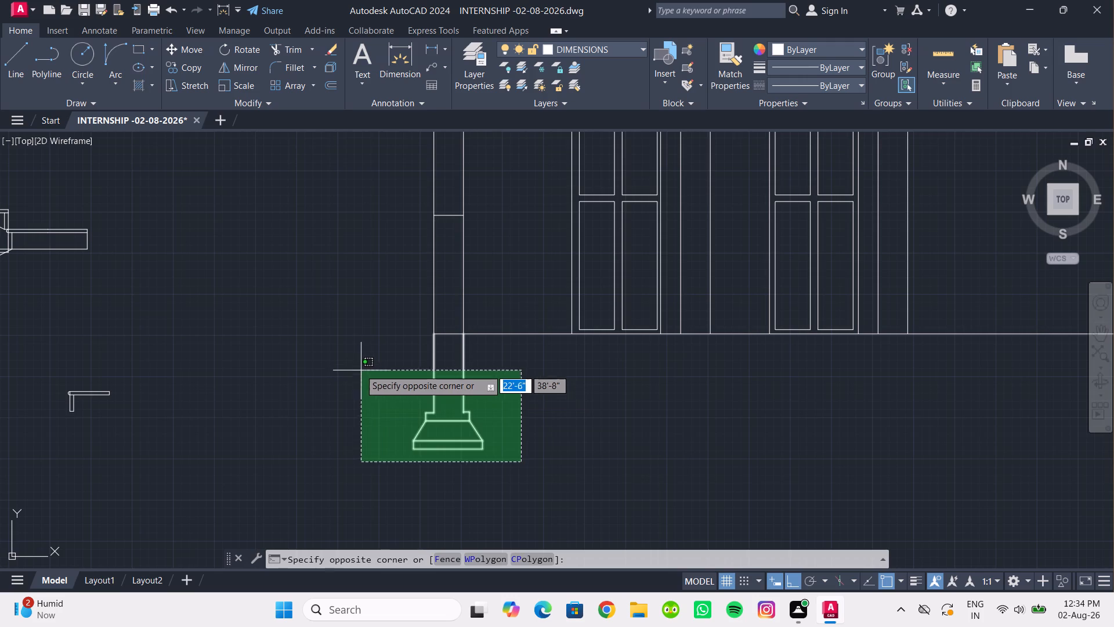
left_click(355, 362)
middle_click_drag(355, 362, 299, 370)
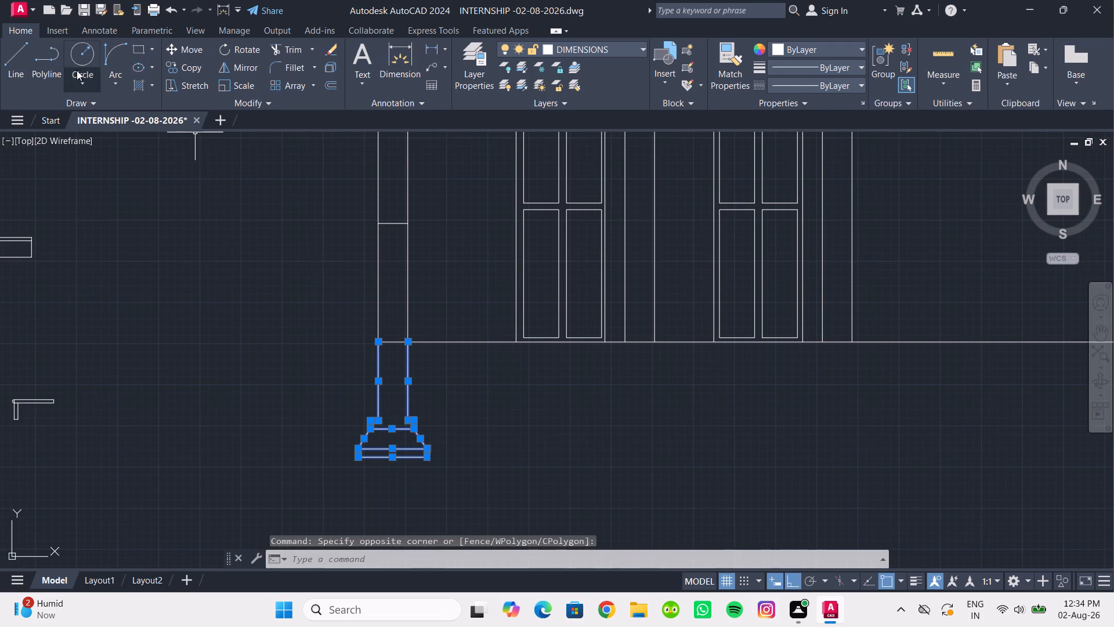
left_click(181, 64)
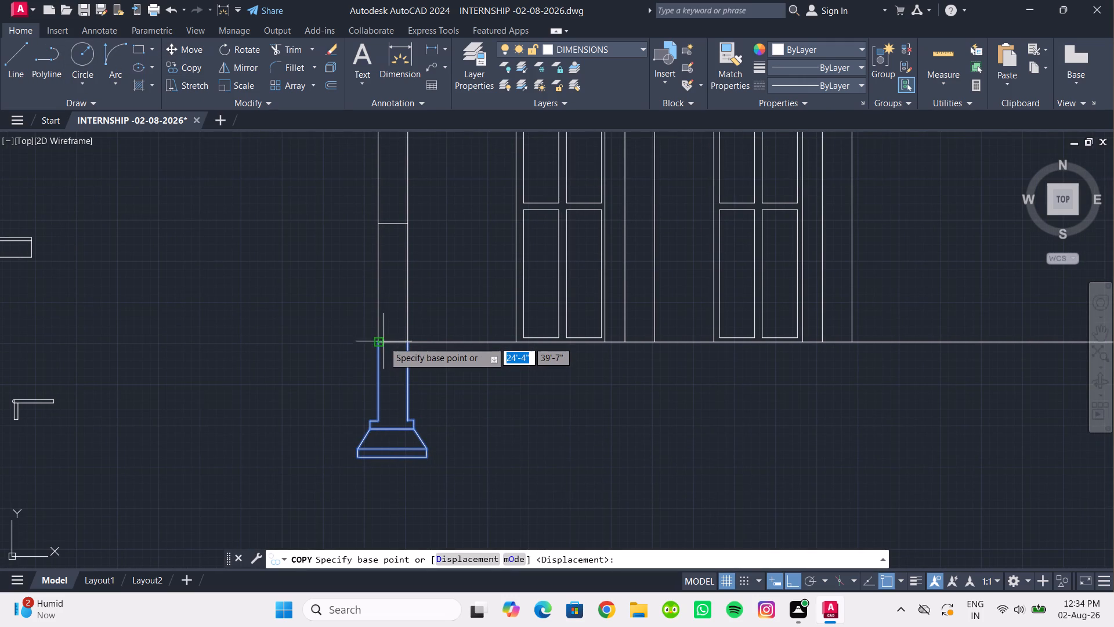
left_click(374, 344)
scroll(620, 348, "up", 1)
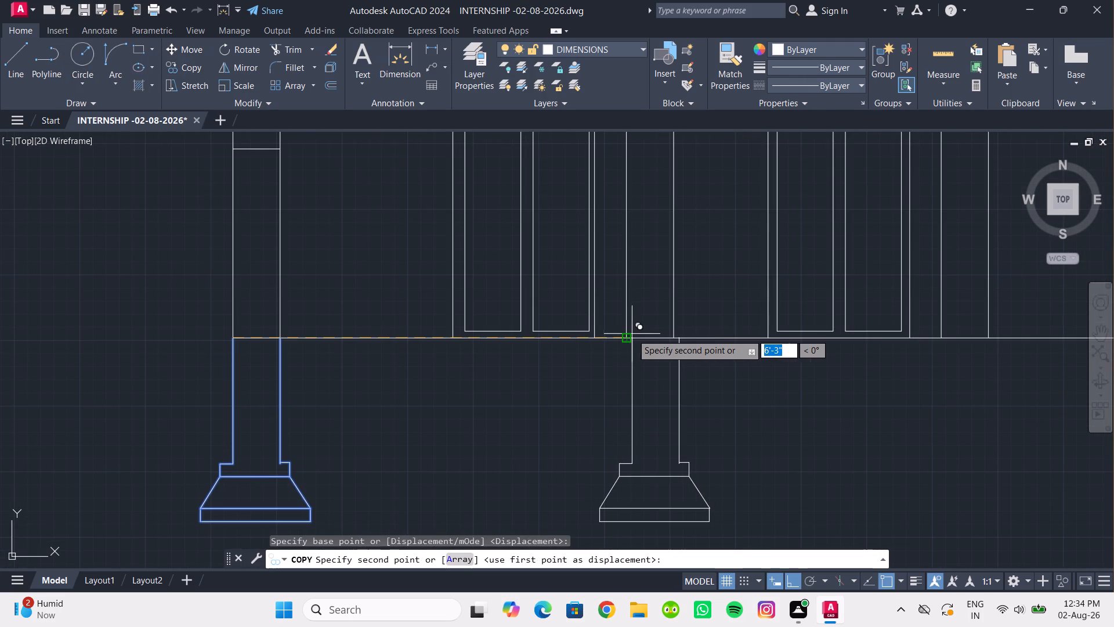
left_click(628, 337)
middle_click_drag(747, 372, 457, 394)
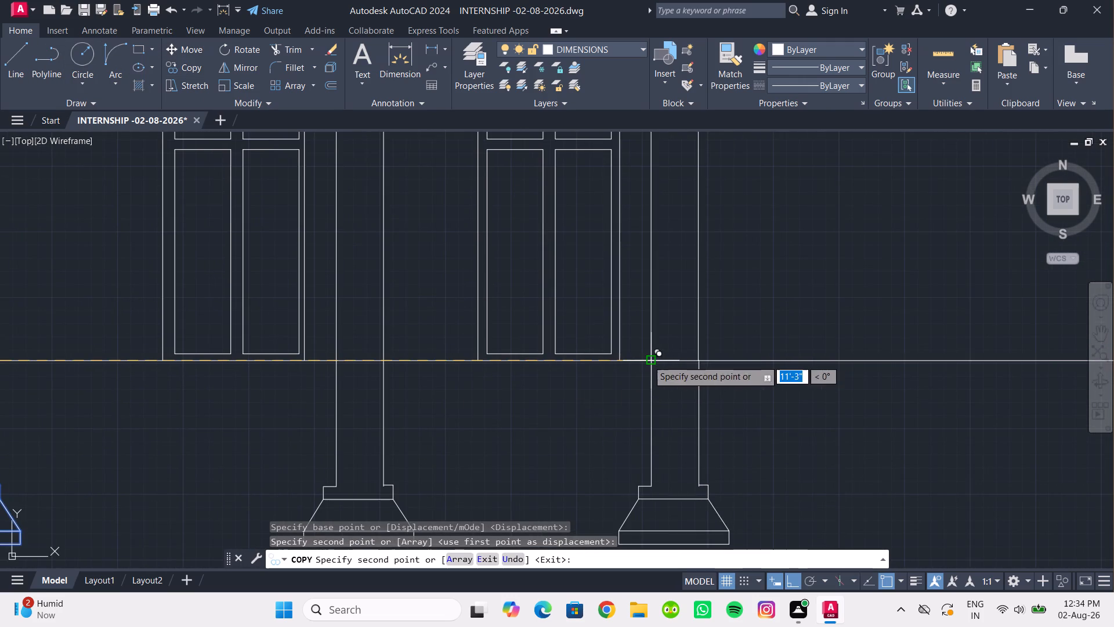
left_click(648, 360)
Place two more copies of the footing beneath the section's remaining two walls, snapping to their base corners.
scroll(747, 373, "down", 2)
middle_click_drag(747, 373, 307, 380)
scroll(528, 362, "up", 1)
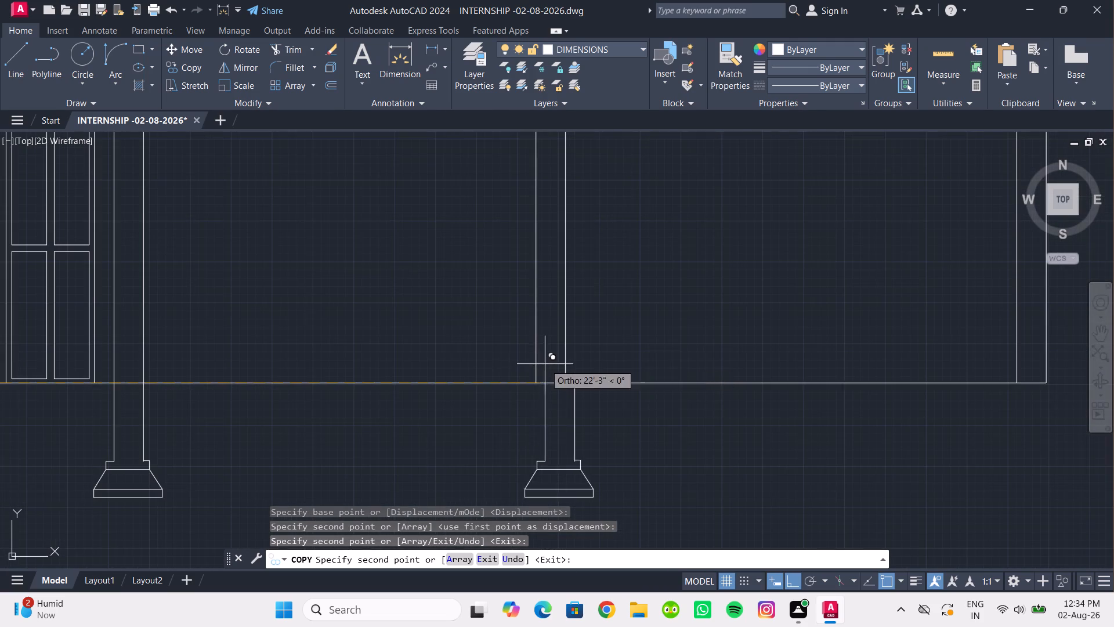
left_click(536, 381)
scroll(679, 391, "down", 2)
middle_click_drag(668, 392, 479, 406)
scroll(581, 406, "up", 2)
left_click(680, 401)
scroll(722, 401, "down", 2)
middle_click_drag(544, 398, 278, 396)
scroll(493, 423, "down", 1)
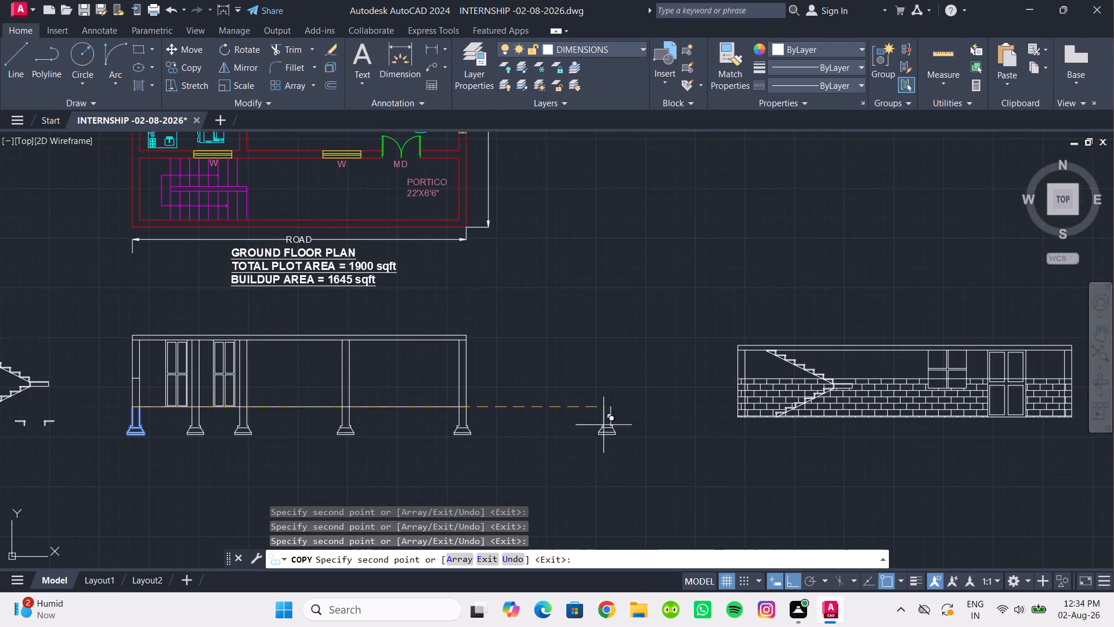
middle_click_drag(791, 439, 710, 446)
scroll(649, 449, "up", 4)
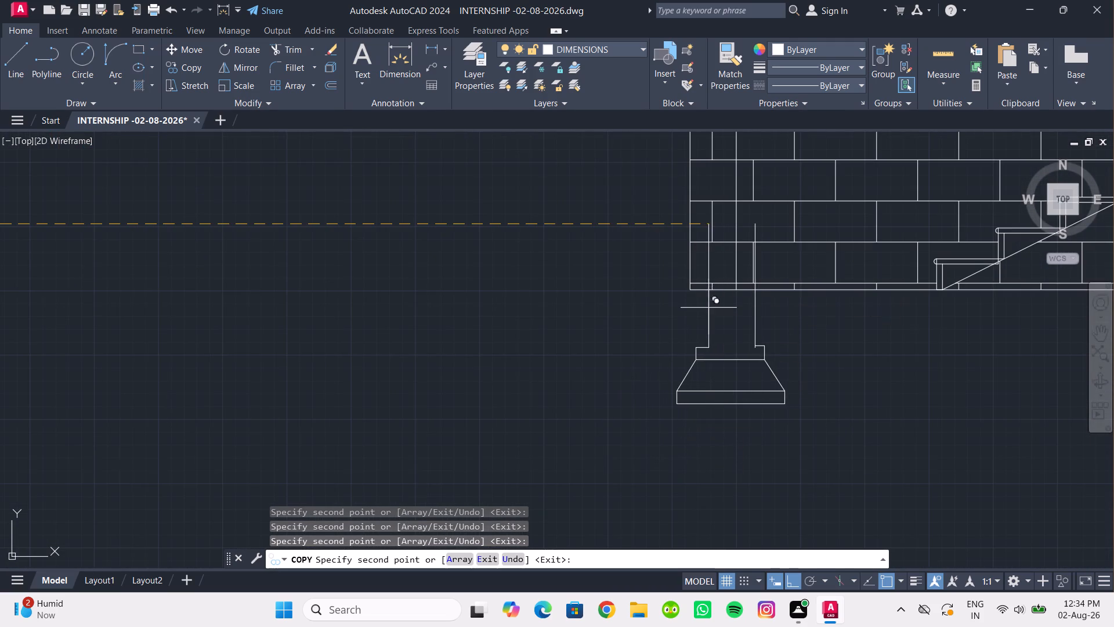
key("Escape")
Copy the footing under section A-A's last wall to the outer base corner of the staircase section's wall nearest the stairs.
scroll(534, 401, "down", 2)
middle_click_drag(424, 401, 589, 384)
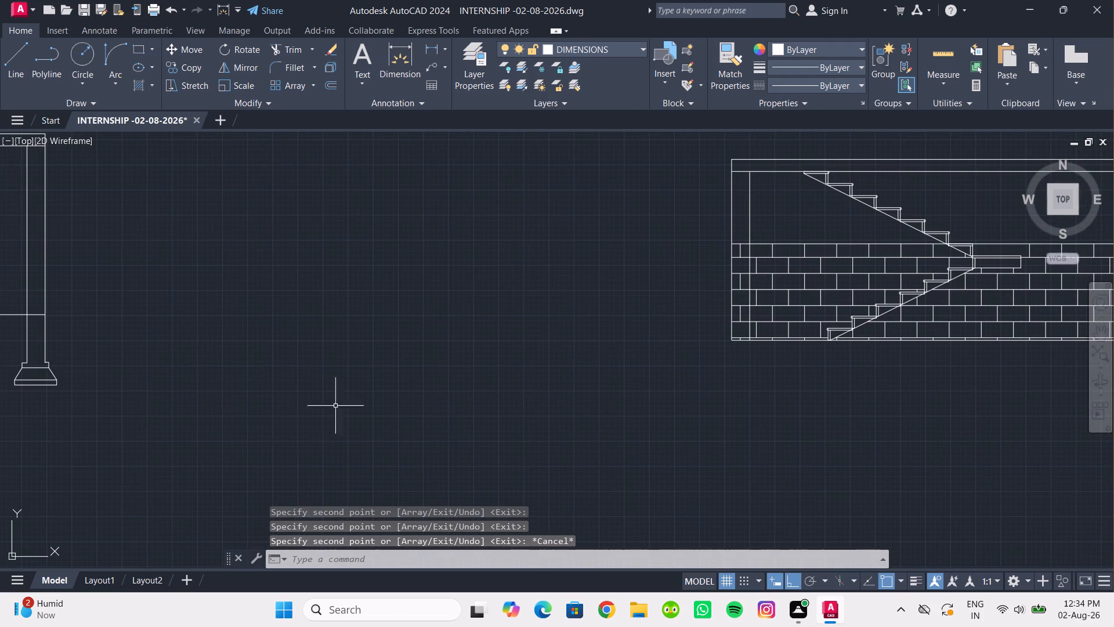
middle_click_drag(114, 385, 422, 402)
left_click_drag(397, 417, 378, 410)
left_click(301, 361)
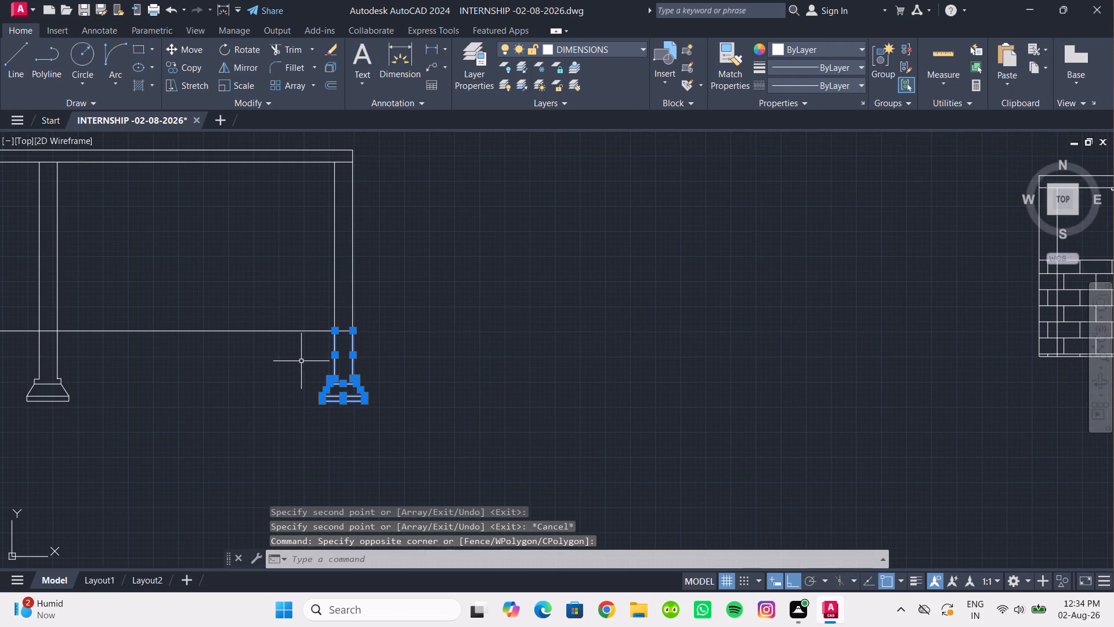
left_click(183, 69)
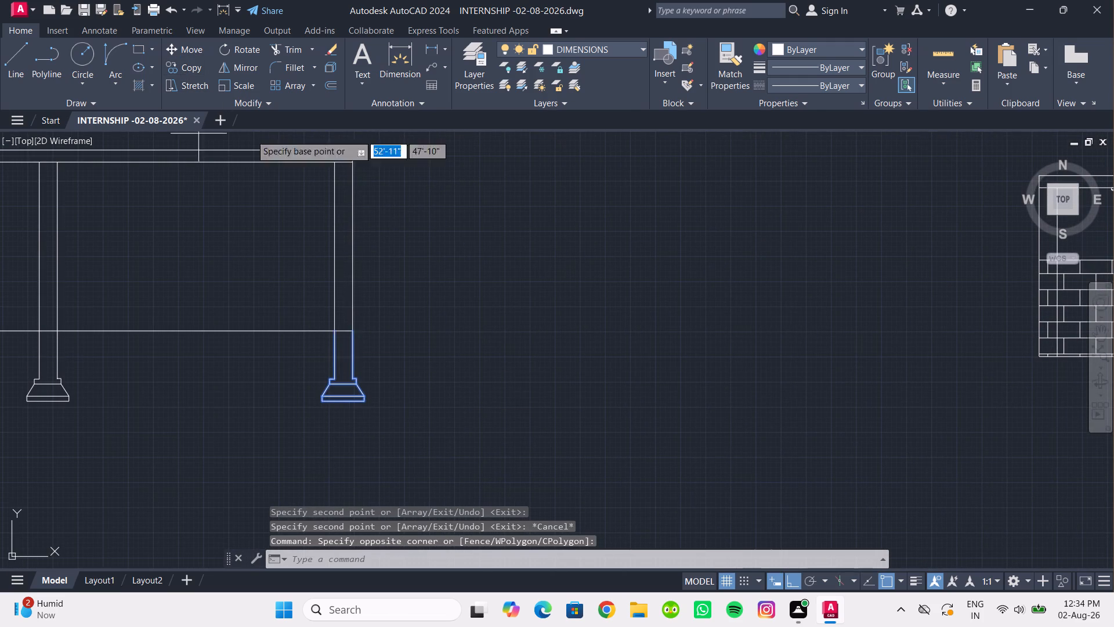
left_click(337, 333)
middle_click_drag(699, 398, 365, 468)
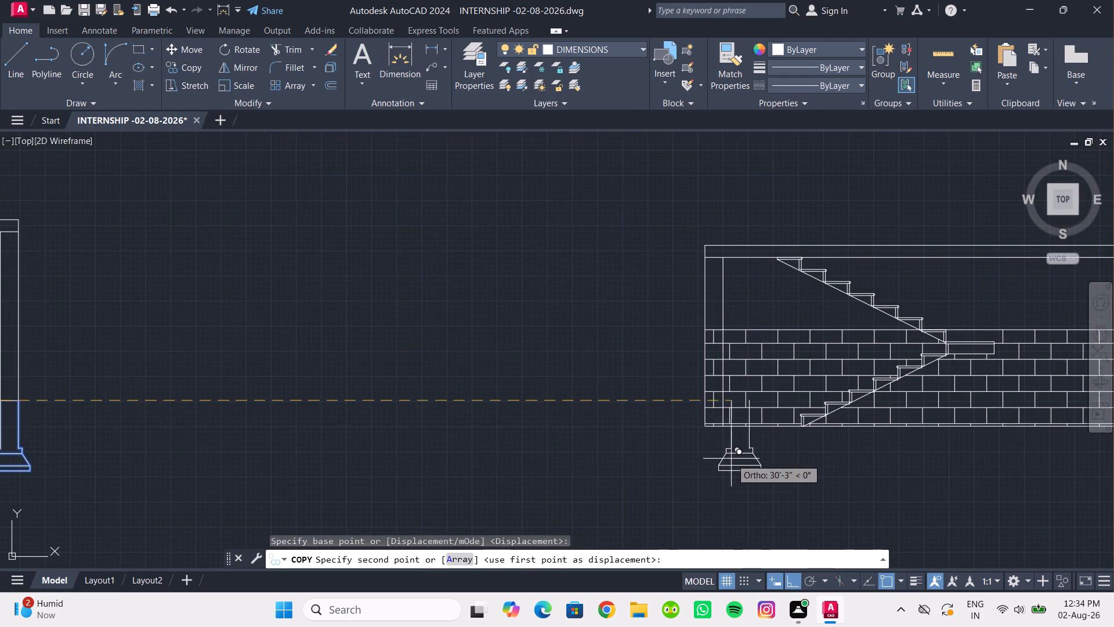
scroll(731, 459, "up", 3)
scroll(603, 348, "up", 4)
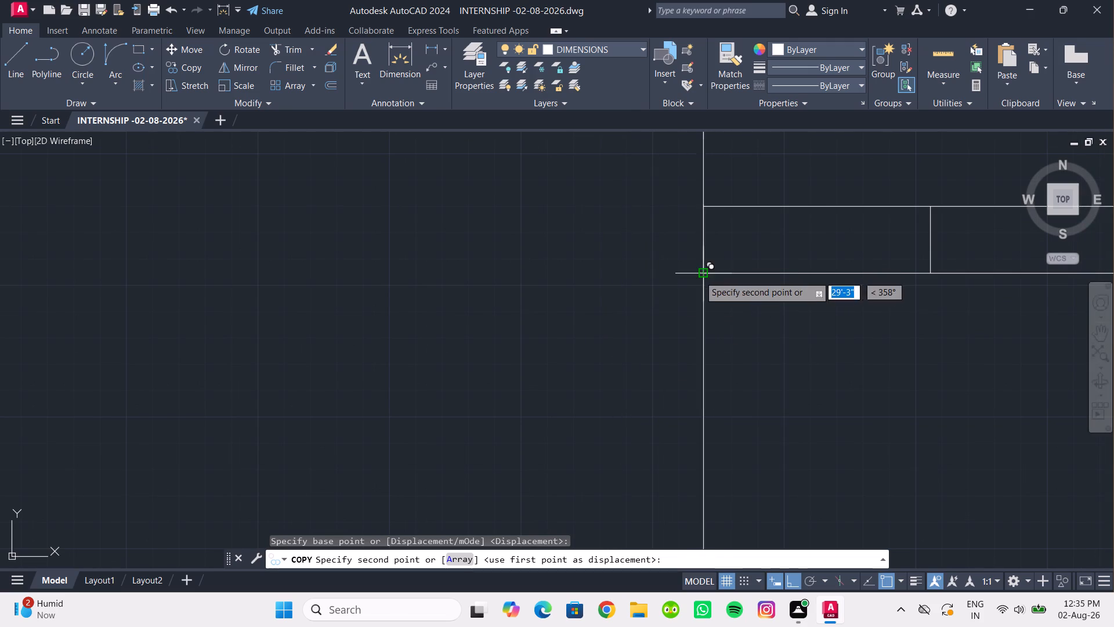
left_click(699, 276)
Place another footing copy beneath the staircase section's opposite end wall, beyond the door, snapping to its inner base corner.
scroll(801, 391, "down", 7)
middle_click_drag(783, 398, 285, 376)
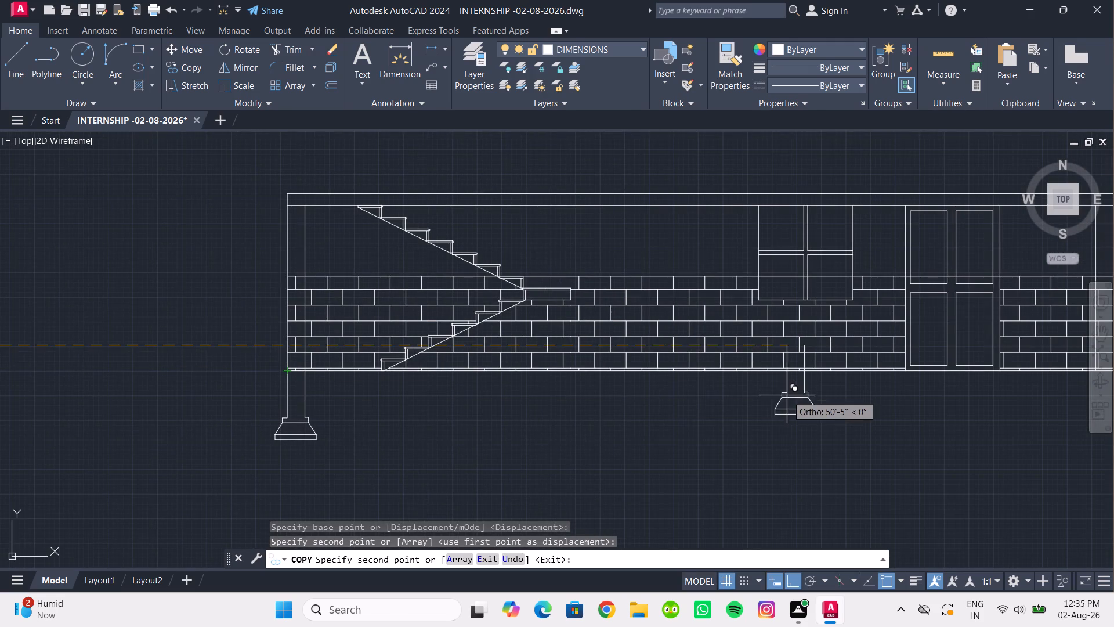
middle_click_drag(787, 395, 263, 412)
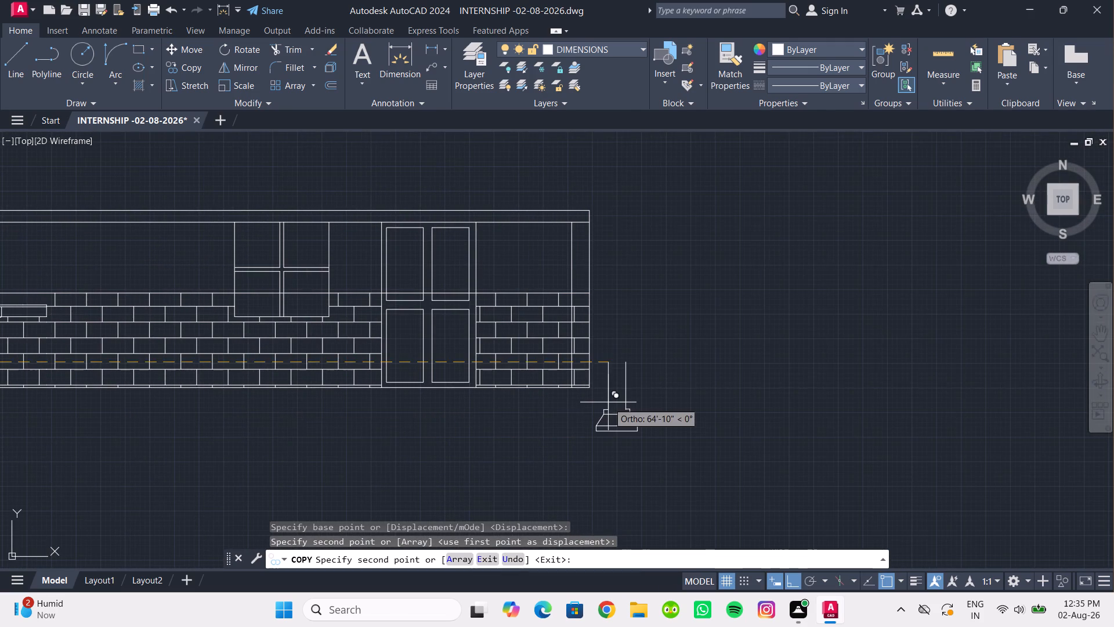
scroll(608, 402, "up", 2)
left_click(512, 369)
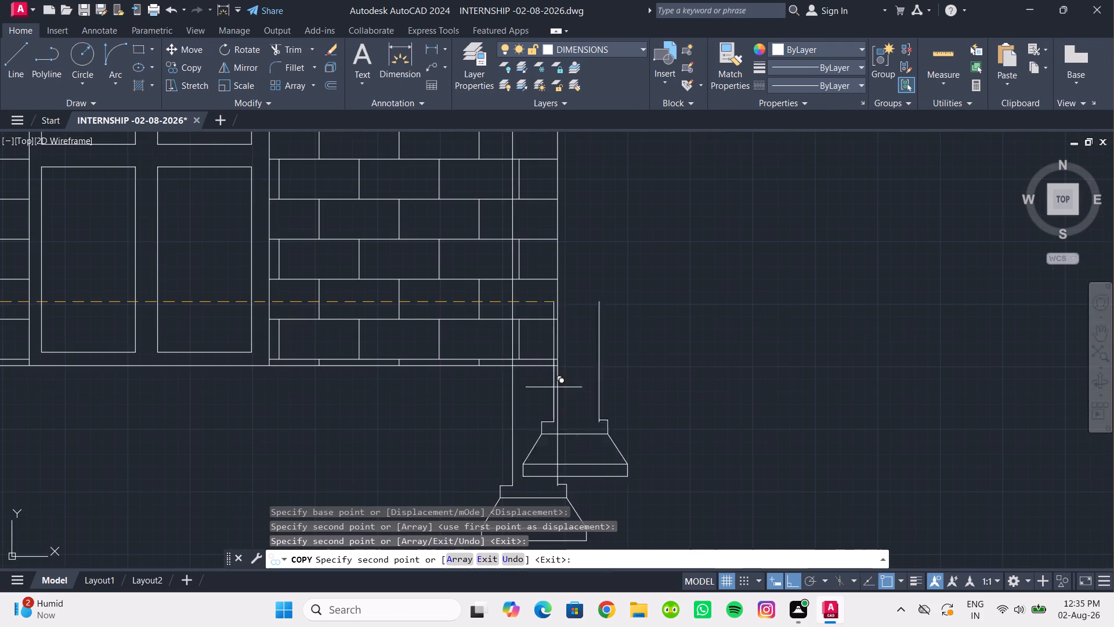
scroll(629, 407, "down", 4)
middle_click_drag(422, 450, 586, 410)
key("Escape")
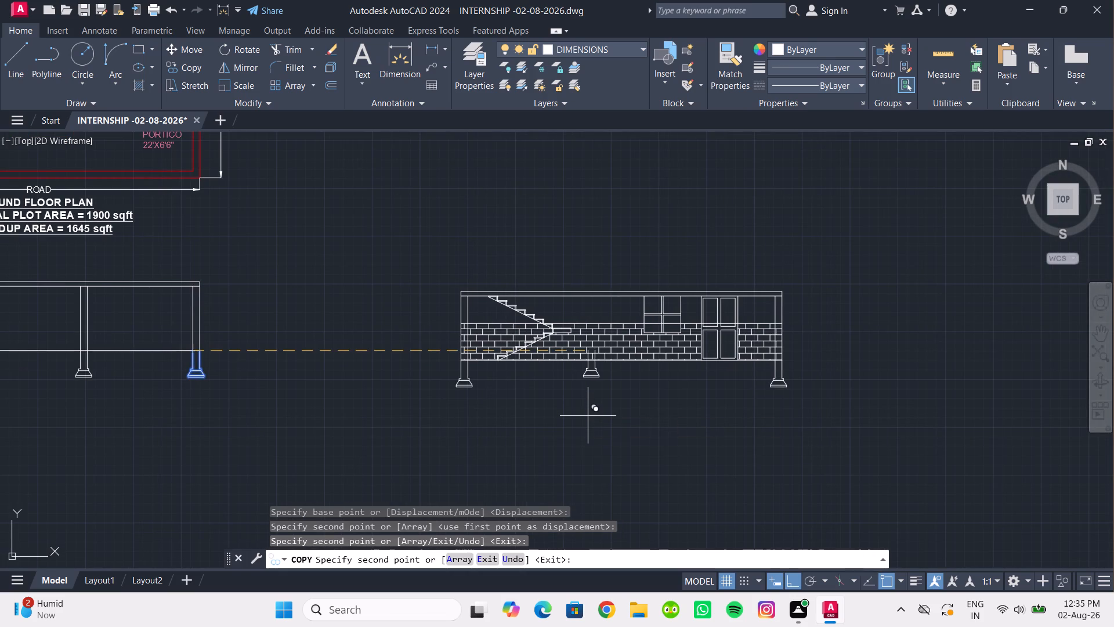
Review both sections with their footings and their placement relative to the ground and first floor plans.
scroll(588, 416, "down", 2)
middle_click_drag(588, 416, 634, 410)
scroll(379, 393, "up", 1)
middle_click_drag(367, 381, 461, 420)
scroll(480, 426, "up", 2)
middle_click_drag(480, 426, 462, 401)
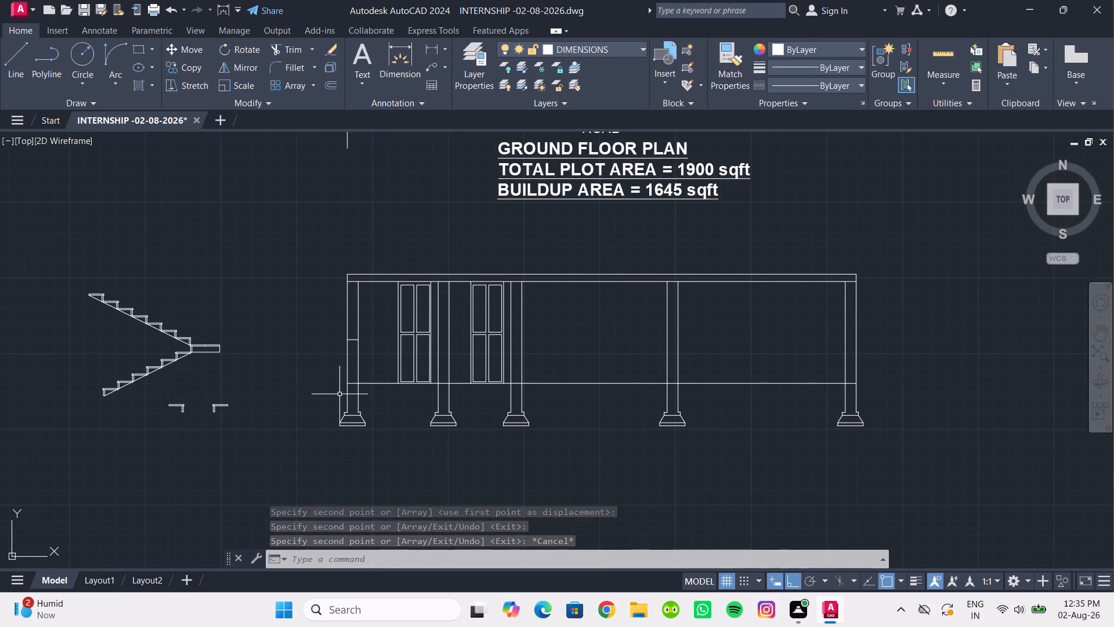
middle_click_drag(350, 402, 475, 431)
left_click_drag(386, 470, 377, 467)
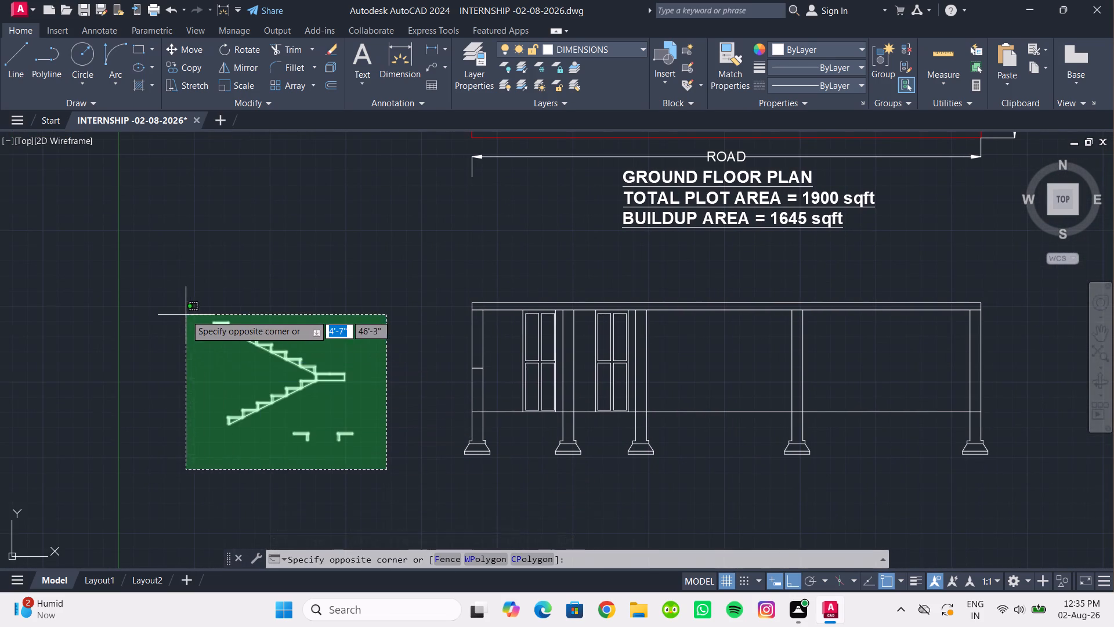
key("Escape")
scroll(337, 474, "down", 2)
middle_click_drag(337, 474, 190, 460)
middle_click_drag(502, 457, 510, 479)
scroll(527, 420, "down", 1)
middle_click_drag(524, 419, 480, 452)
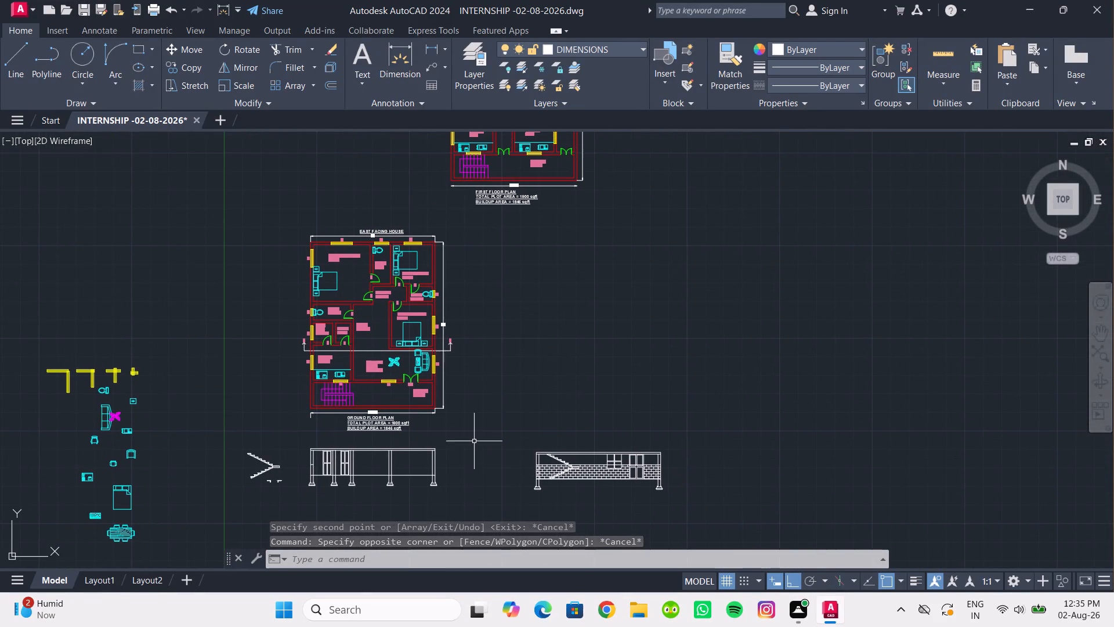
scroll(469, 446, "up", 1)
middle_click_drag(469, 446, 467, 504)
scroll(574, 376, "down", 2)
middle_click_drag(574, 374, 544, 453)
scroll(560, 348, "up", 2)
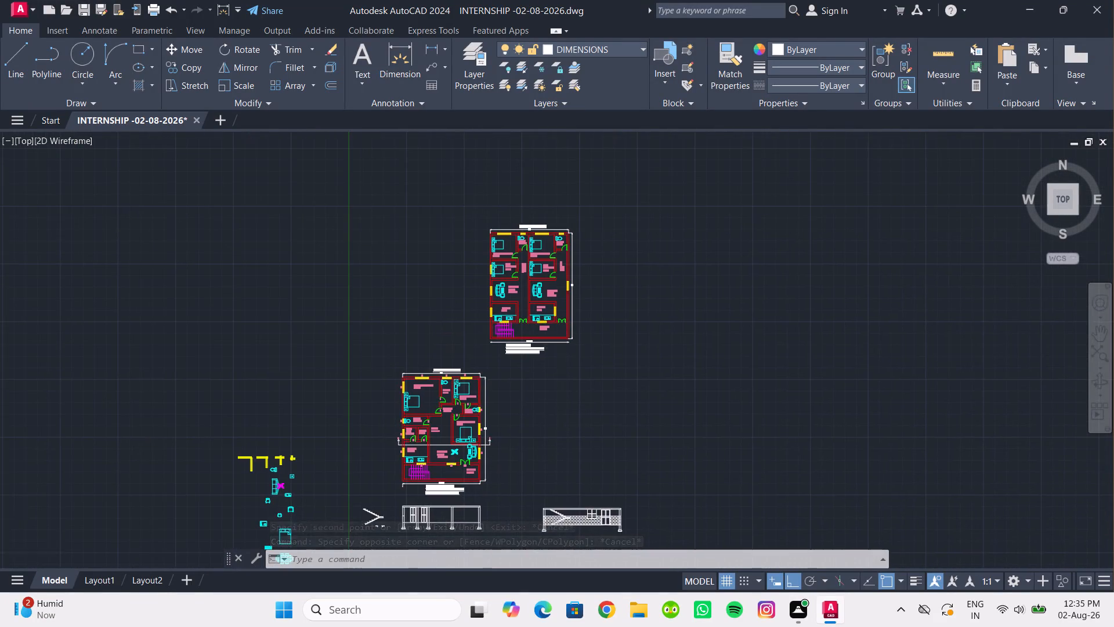
scroll(553, 362, "up", 1)
middle_click_drag(553, 362, 629, 305)
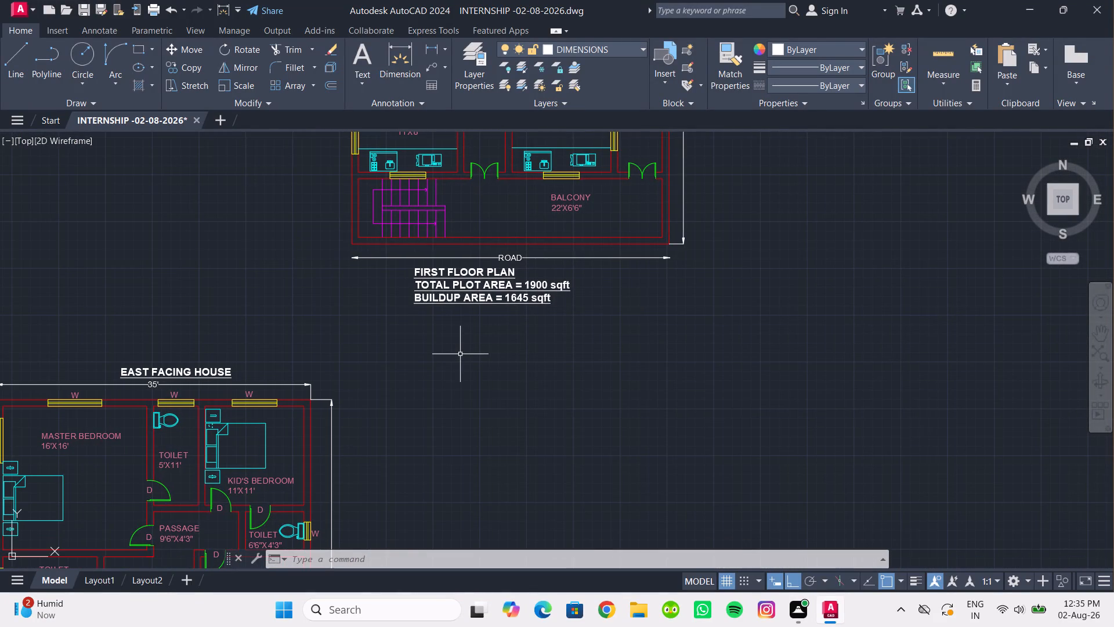
scroll(457, 355, "down", 1)
middle_click_drag(457, 355, 458, 268)
scroll(473, 345, "down", 1)
middle_click_drag(473, 345, 466, 316)
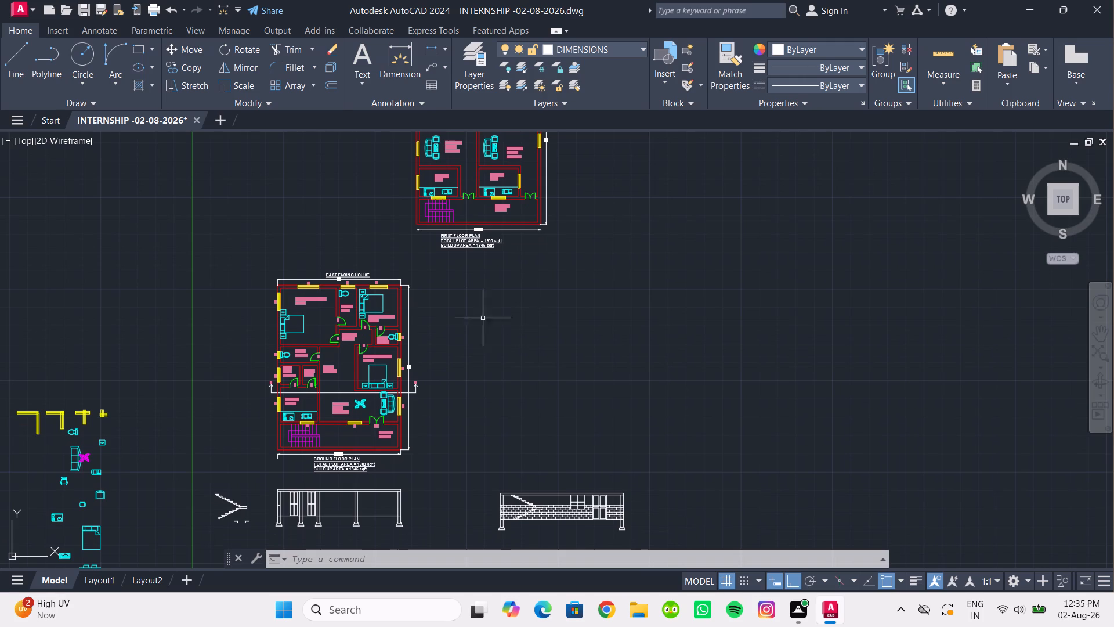
Examine the first floor plan's rooms, wall openings, balcony and staircase.
middle_click_drag(501, 280, 507, 349)
scroll(507, 349, "up", 1)
middle_click_drag(507, 349, 494, 450)
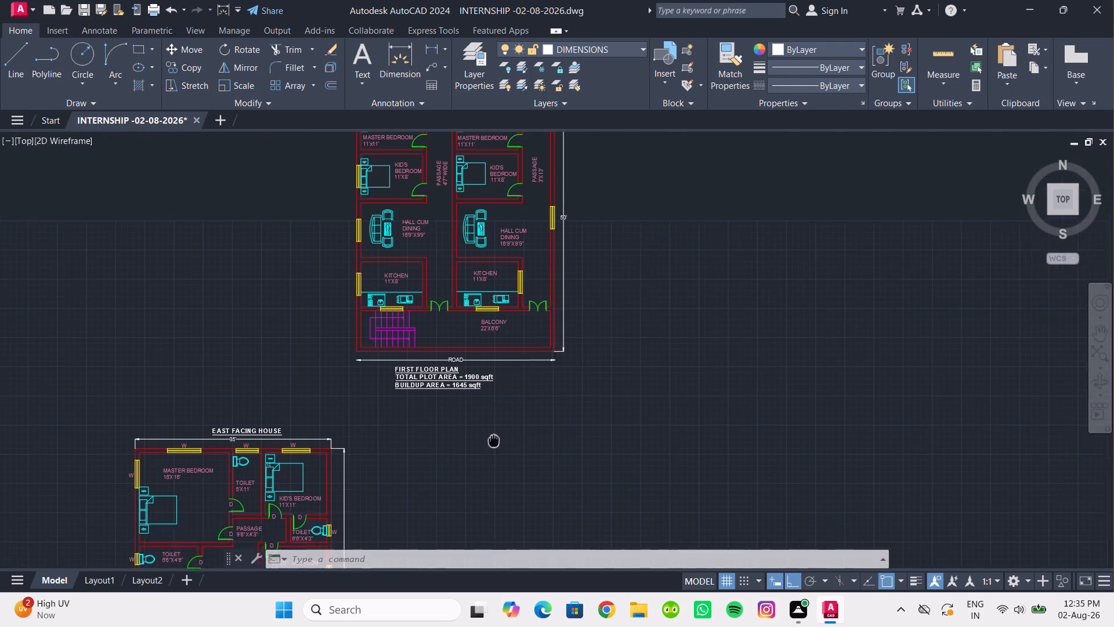
middle_click_drag(494, 450, 495, 455)
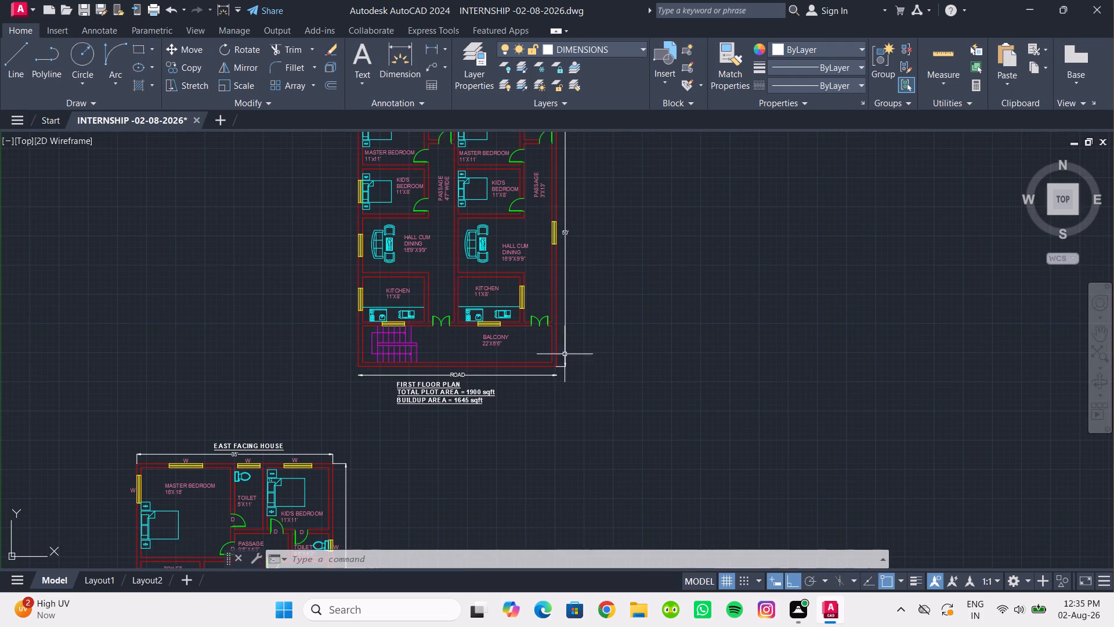
scroll(417, 356, "up", 2)
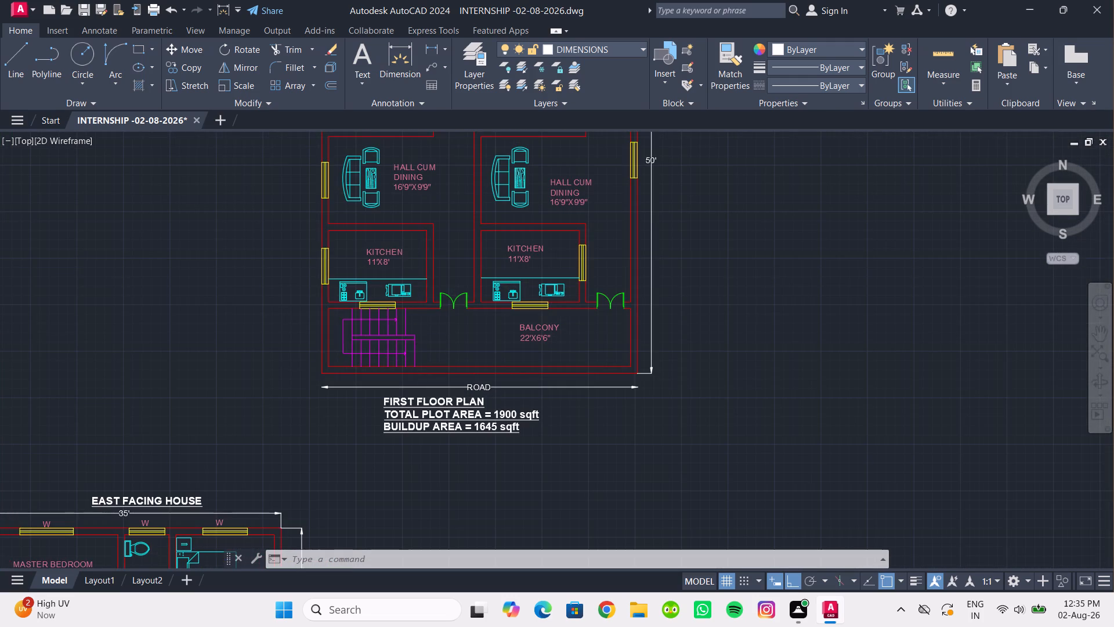
middle_click_drag(422, 330, 418, 387)
scroll(417, 390, "down", 2)
scroll(430, 305, "up", 1)
middle_click_drag(430, 305, 404, 413)
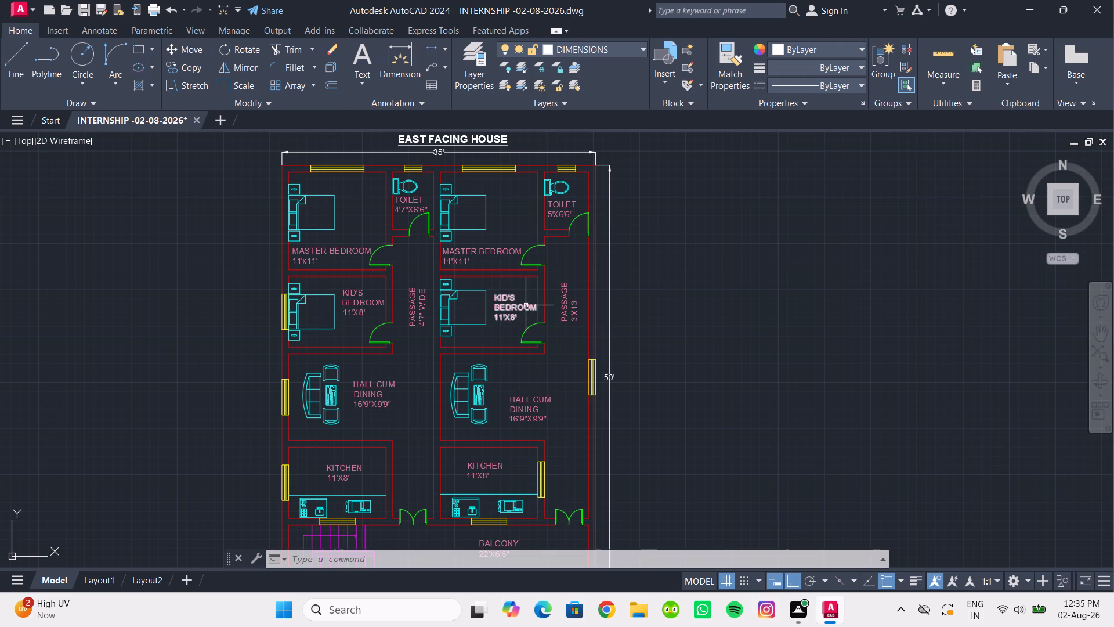
middle_click_drag(526, 305, 517, 218)
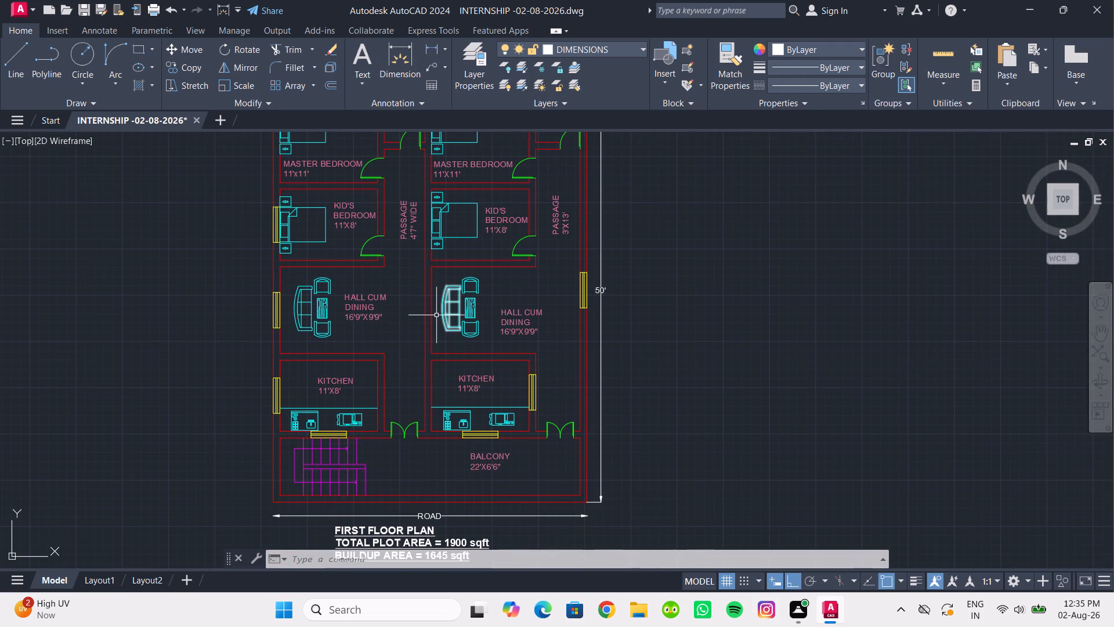
scroll(435, 318, "down", 1)
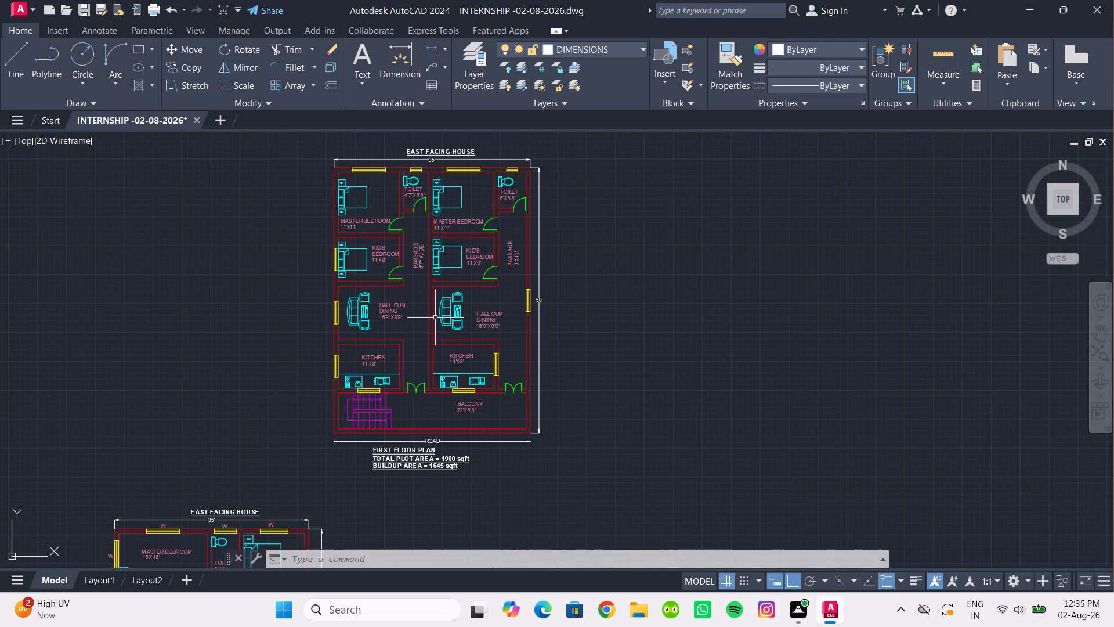
middle_click_drag(435, 318, 427, 293)
scroll(411, 371, "up", 3)
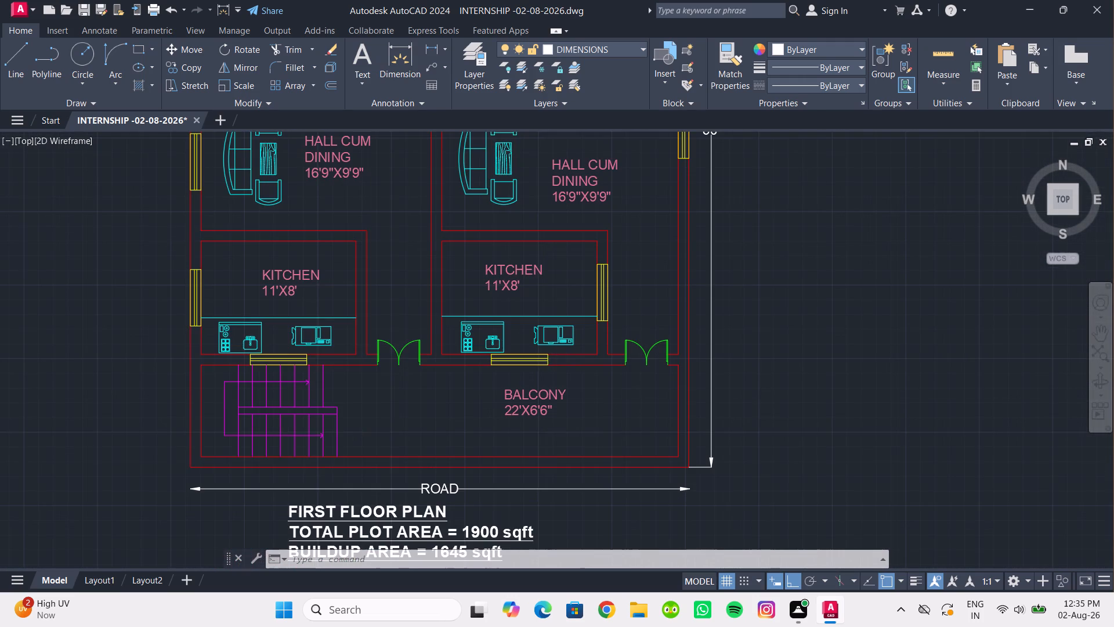
scroll(190, 287, "down", 1)
middle_click_drag(190, 287, 238, 355)
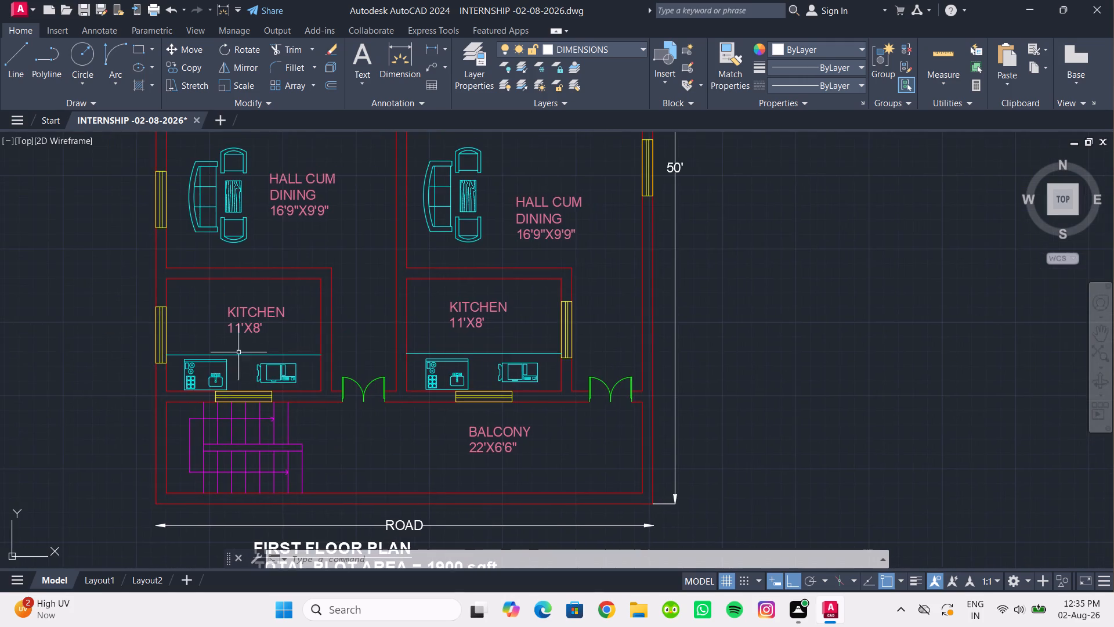
Draw a horizontal construction line below the first floor plan's title, just above the ground floor plan's 35' dimension.
scroll(225, 343, "down", 2)
middle_click_drag(241, 360, 263, 320)
scroll(263, 427, "up", 2)
middle_click_drag(263, 427, 441, 365)
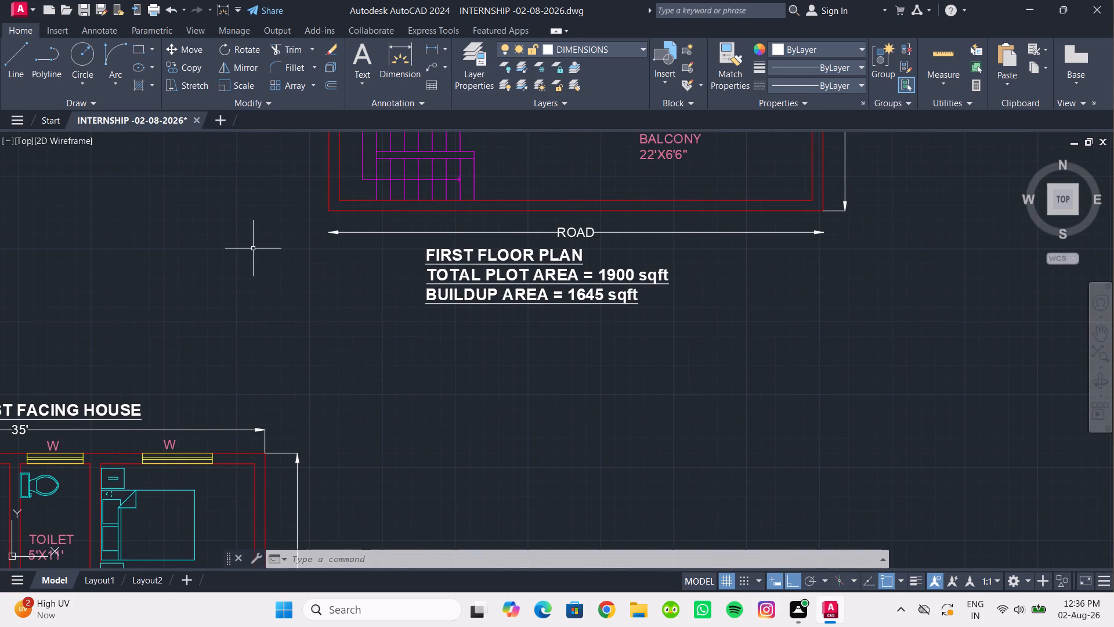
type("XL")
key("Return")
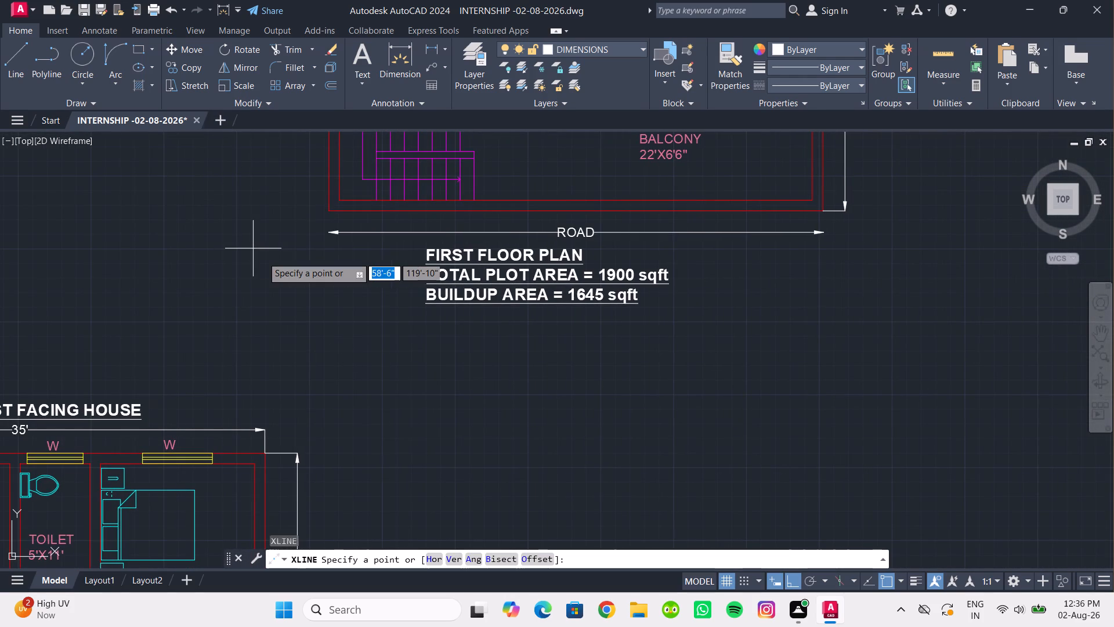
left_click(435, 555)
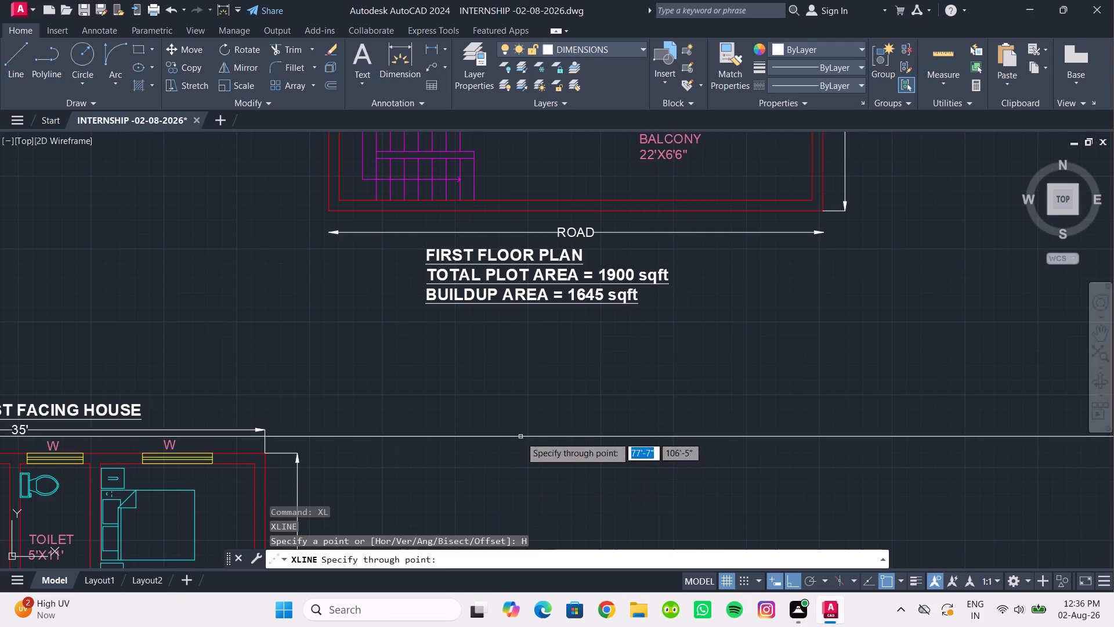
left_click(606, 417)
key("Escape")
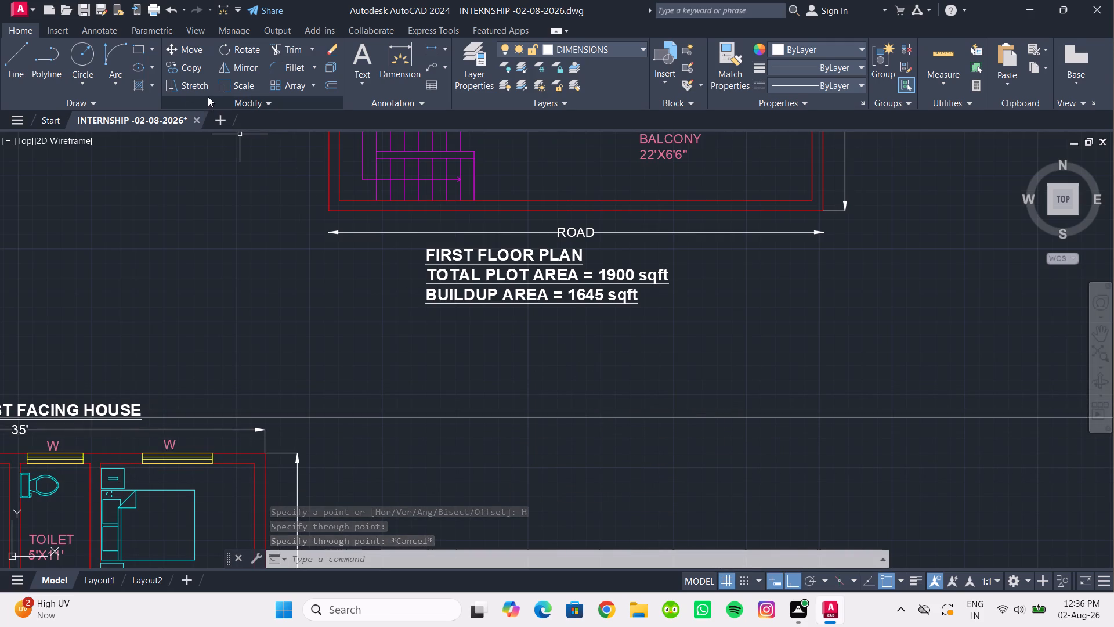
Offset the horizontal construction line 3' upward.
left_click(326, 90)
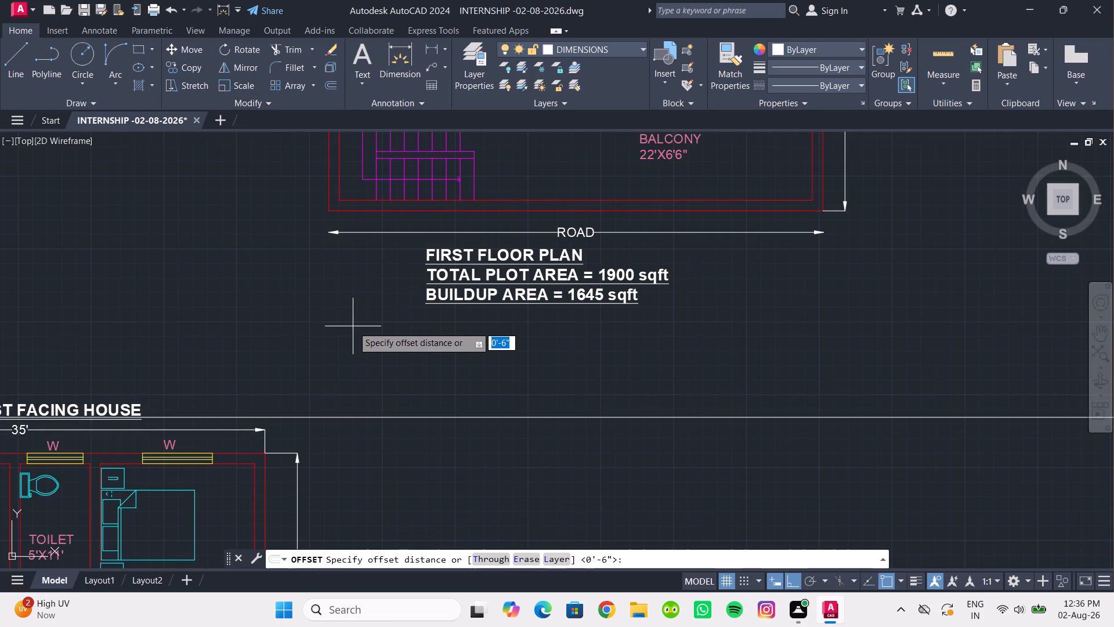
type("3'")
key("Return")
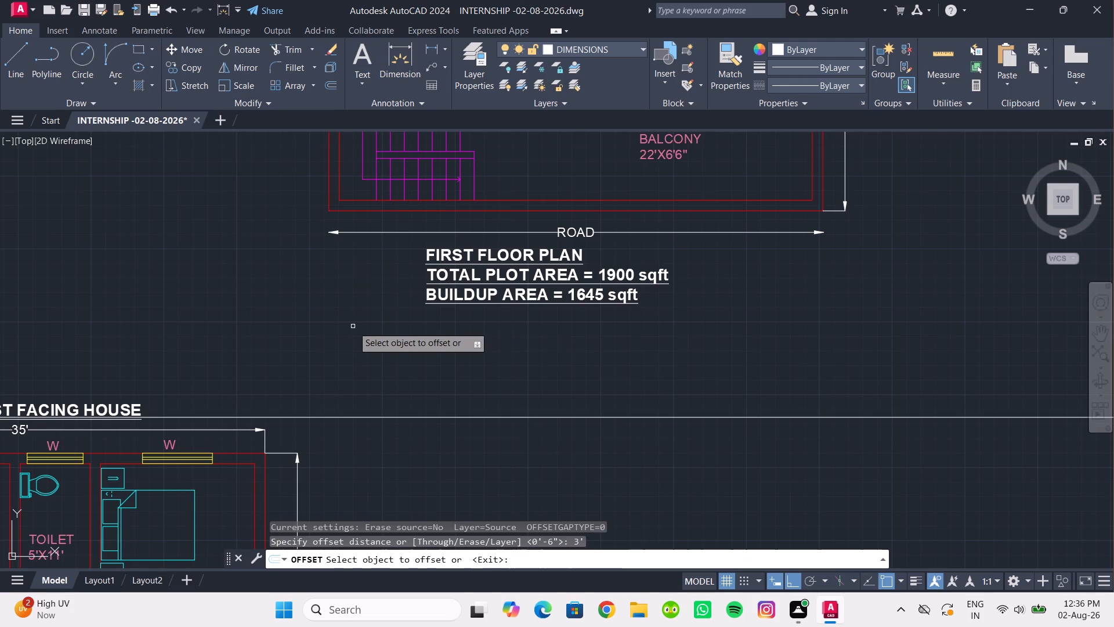
left_click(519, 417)
left_click(515, 391)
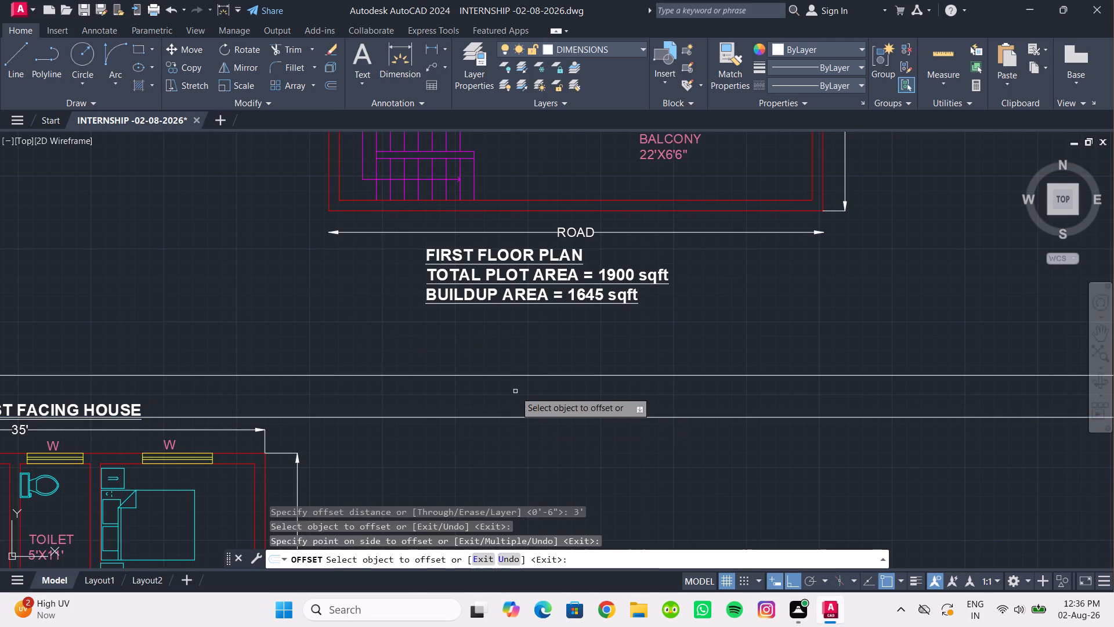
Offset the upper construction line another 4' upward, toward the first floor plan's title.
left_click(518, 372)
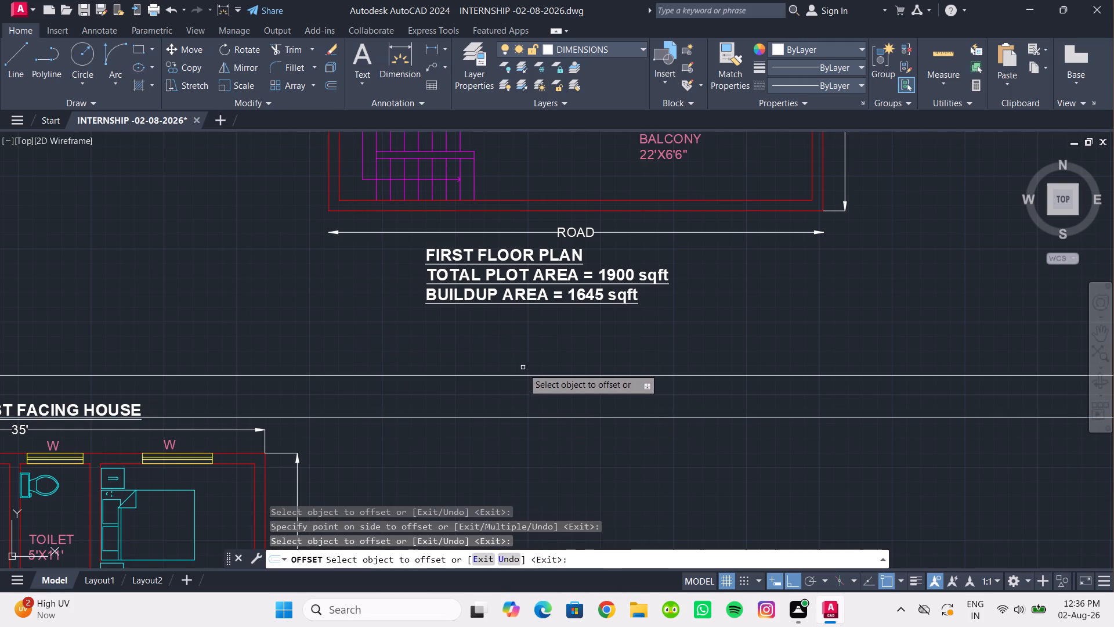
left_click(527, 376)
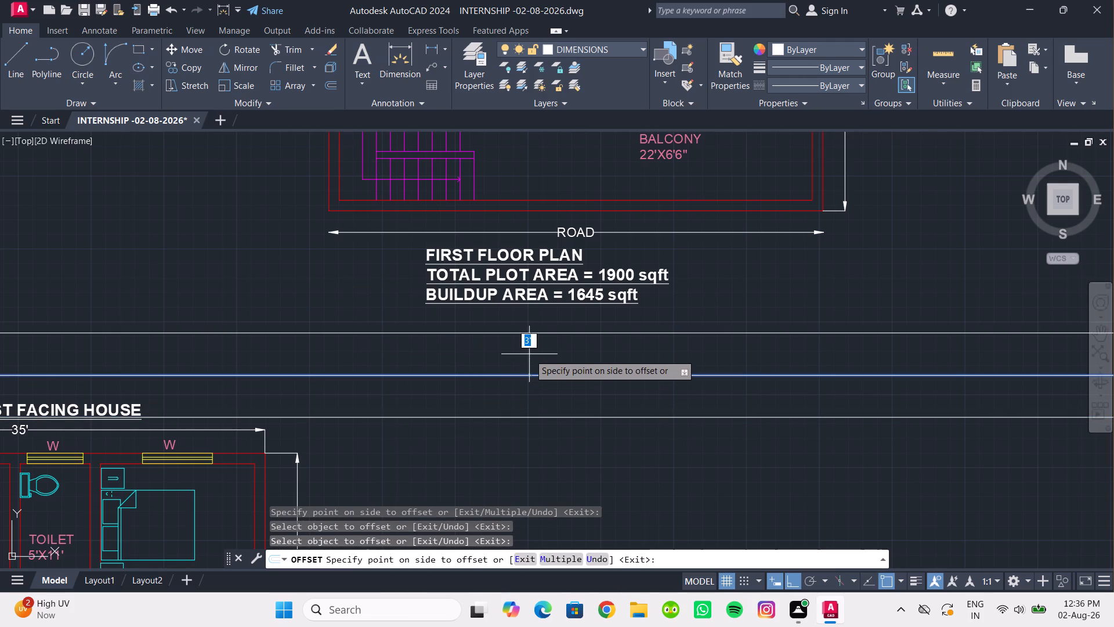
type("4'")
key("Return")
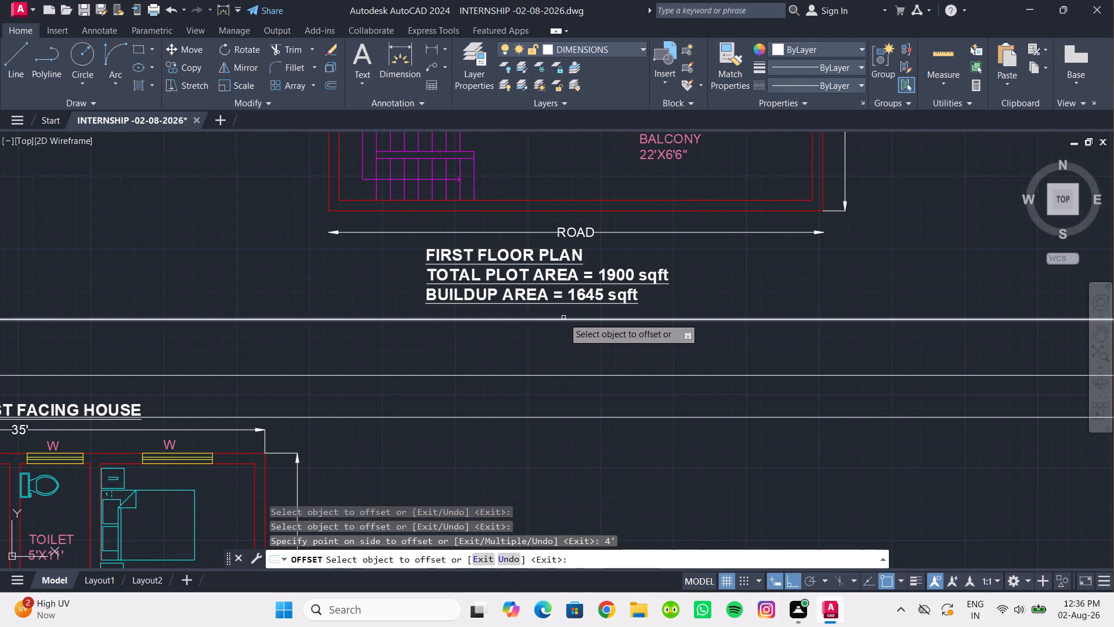
Offset the topmost horizontal construction line below the first floor plan 6" upward.
left_click(563, 318)
key("6")
key("shift+quotedbl")
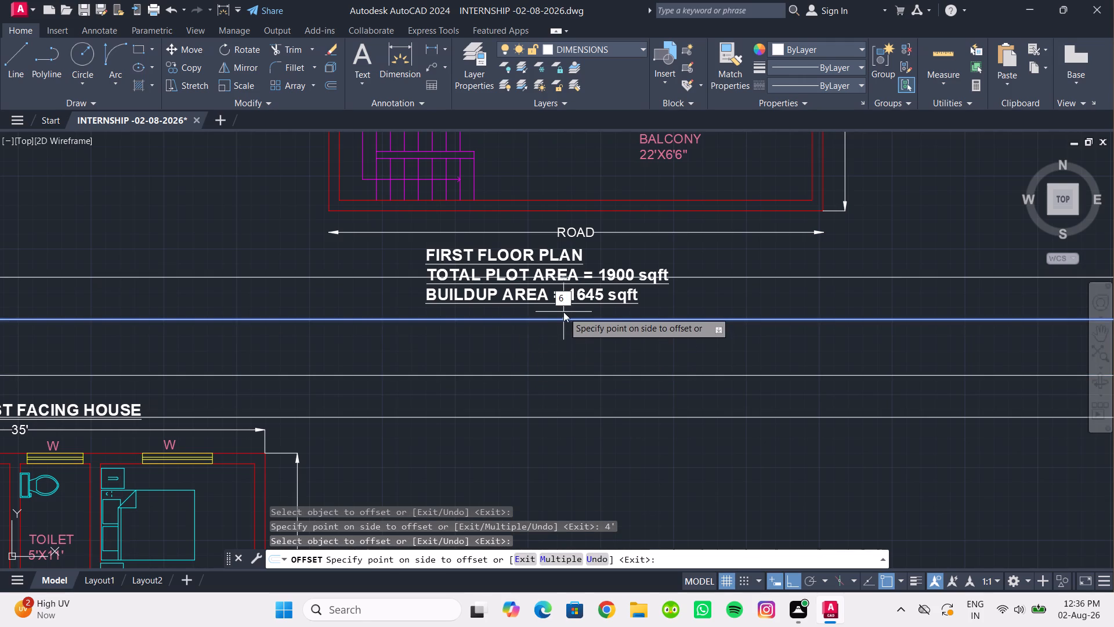
key("Return")
key("Escape")
scroll(554, 330, "down", 1)
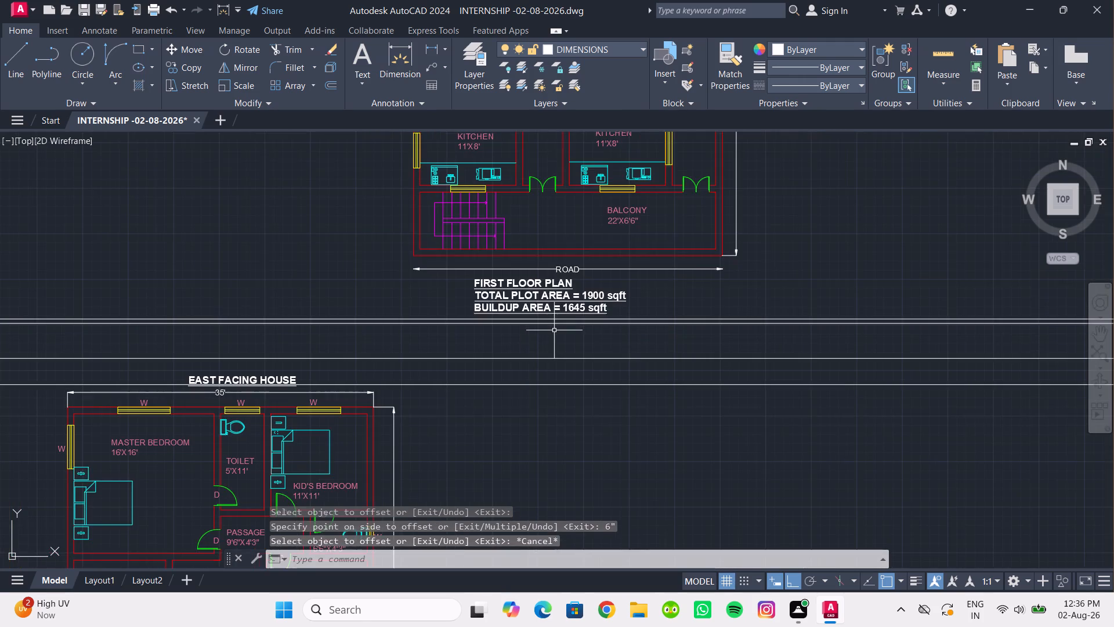
middle_click_drag(554, 330, 609, 334)
scroll(560, 372, "up", 1)
key("Escape")
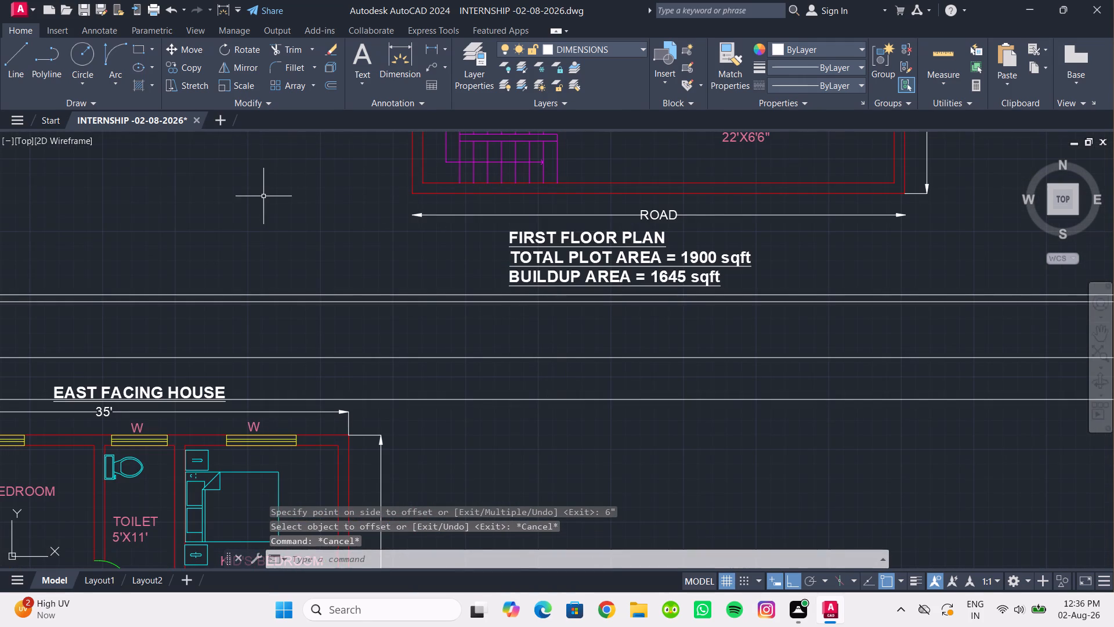
Draw vertical construction lines through both faces of the first floor plan's left outer wall and both ends of the staircase.
key("x")
key("l")
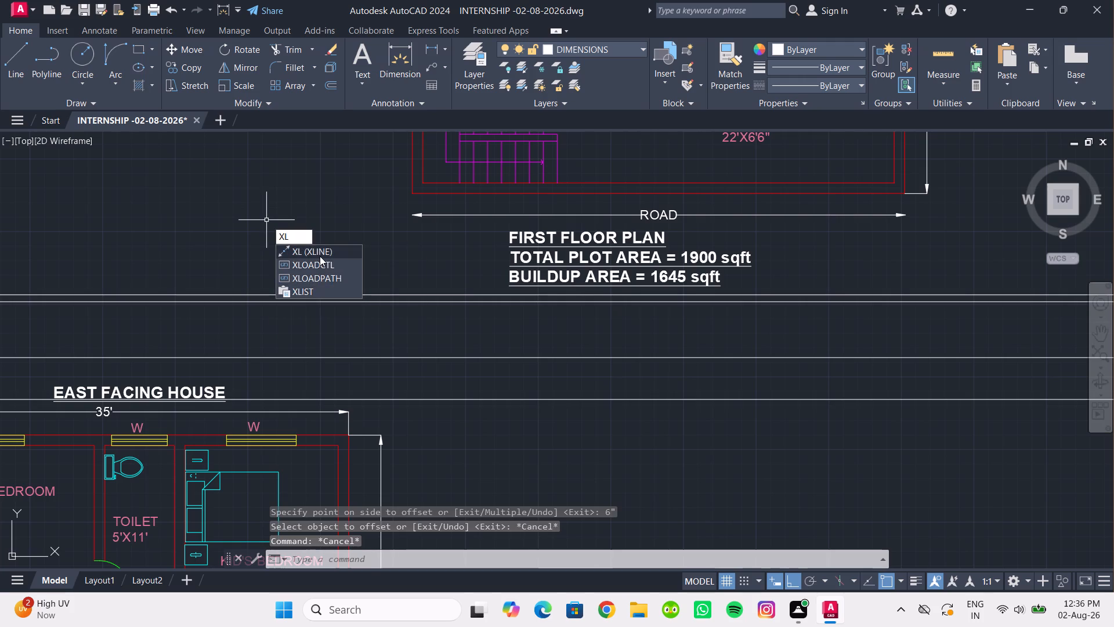
key("Return")
left_click_drag(455, 554, 455, 547)
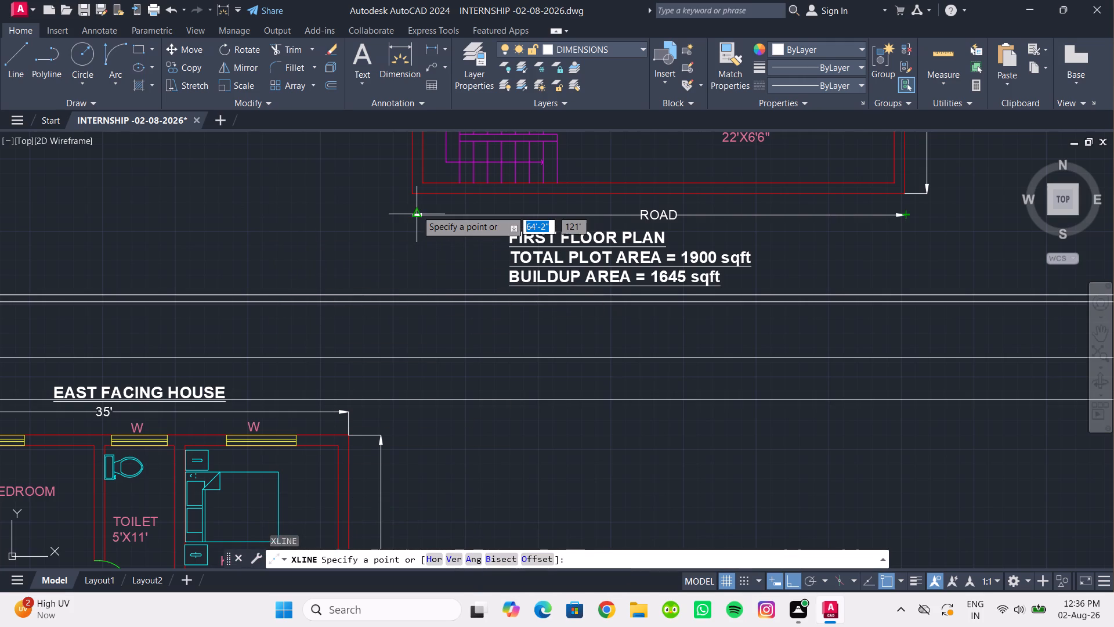
left_click(455, 556)
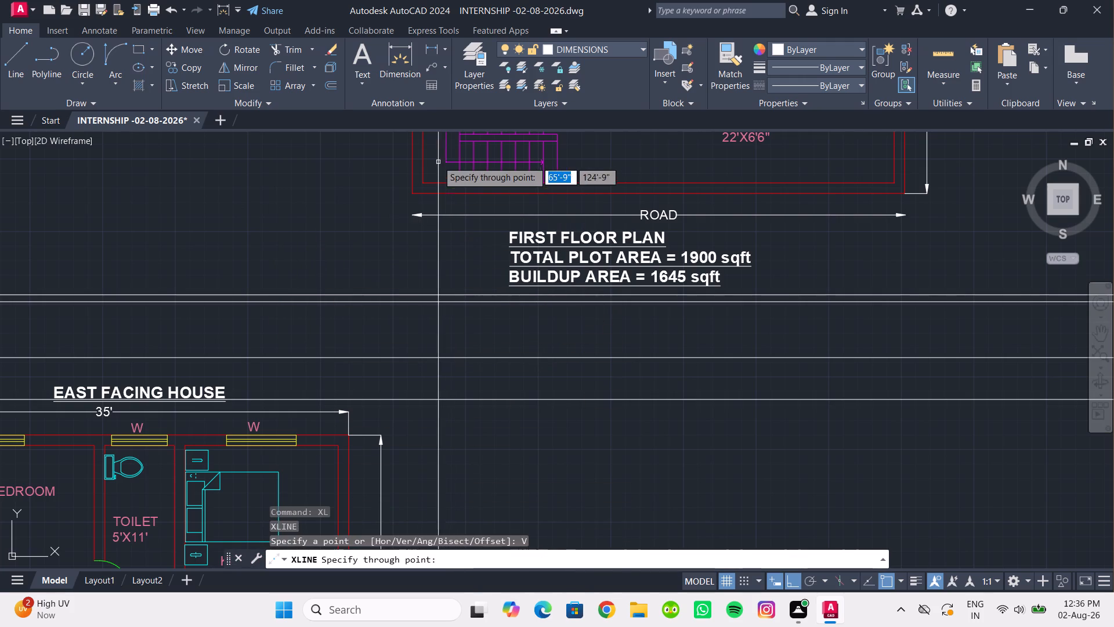
left_click(413, 189)
left_click(425, 180)
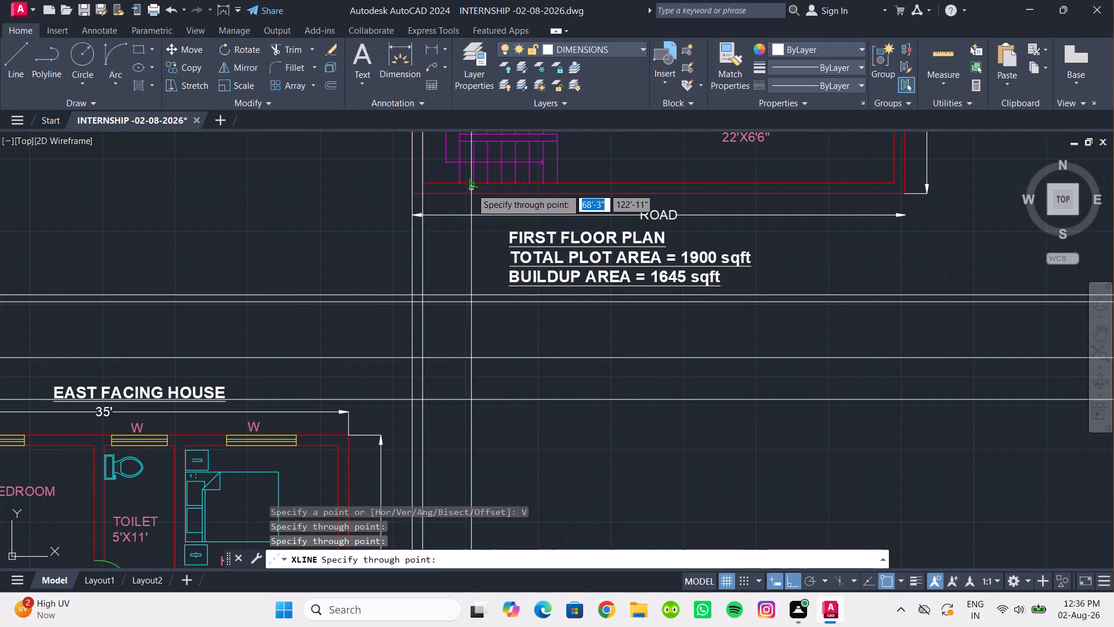
left_click(443, 165)
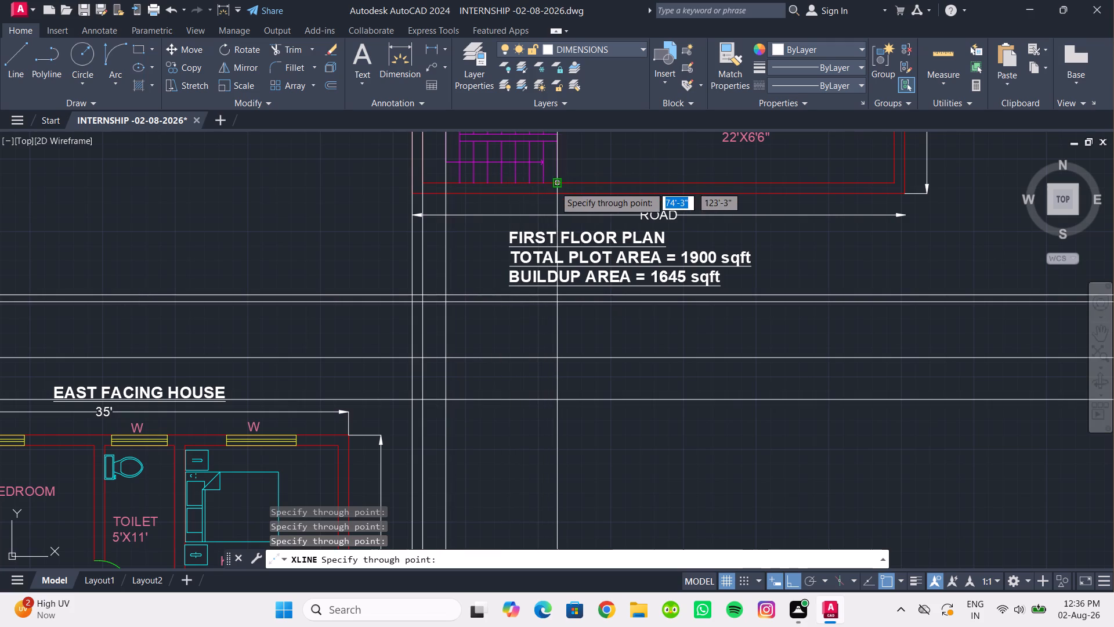
left_click(555, 186)
Add vertical construction lines through both balcony doors' jambs, the right-hand kitchen's balcony-side window edges, and both faces of the right outer wall.
scroll(588, 207, "down", 1)
middle_click_drag(588, 207, 475, 333)
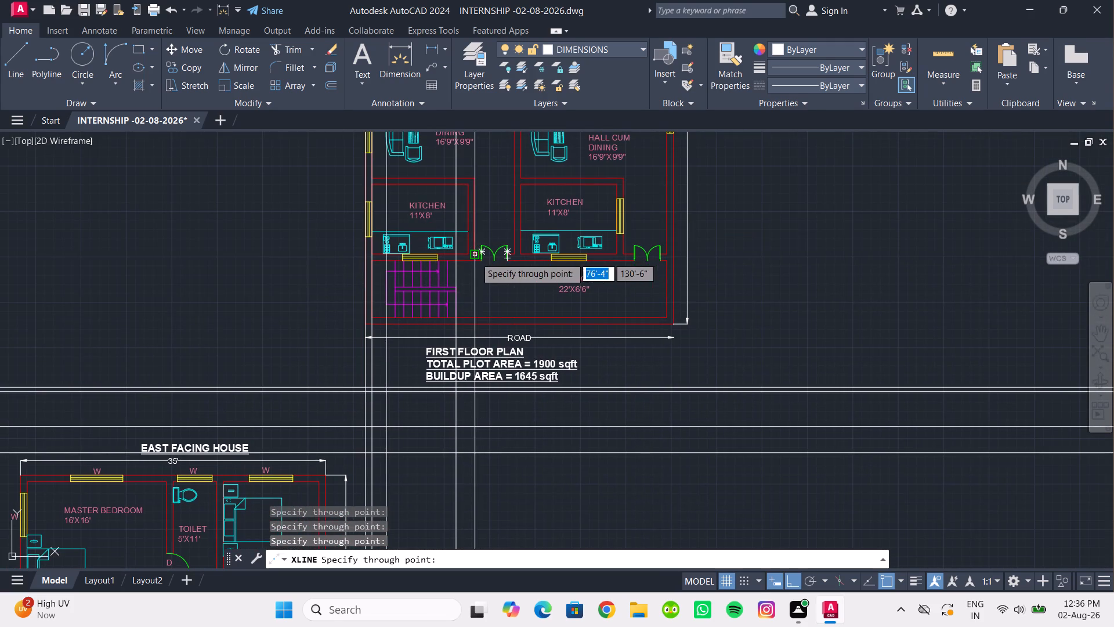
scroll(481, 268, "up", 3)
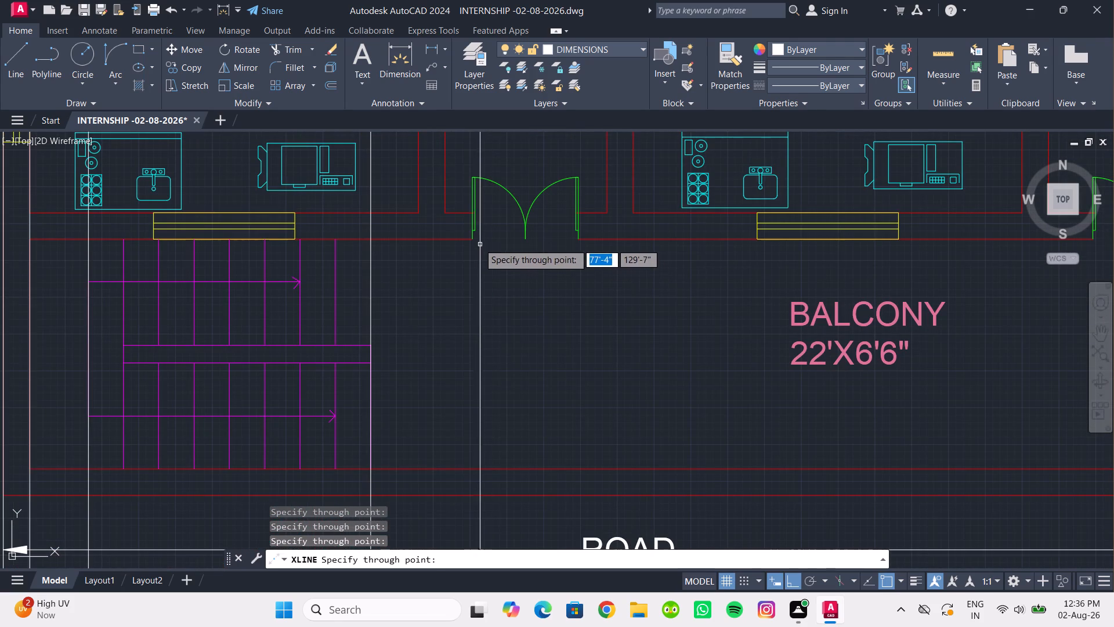
left_click(473, 240)
left_click(581, 243)
middle_click_drag(641, 271, 520, 287)
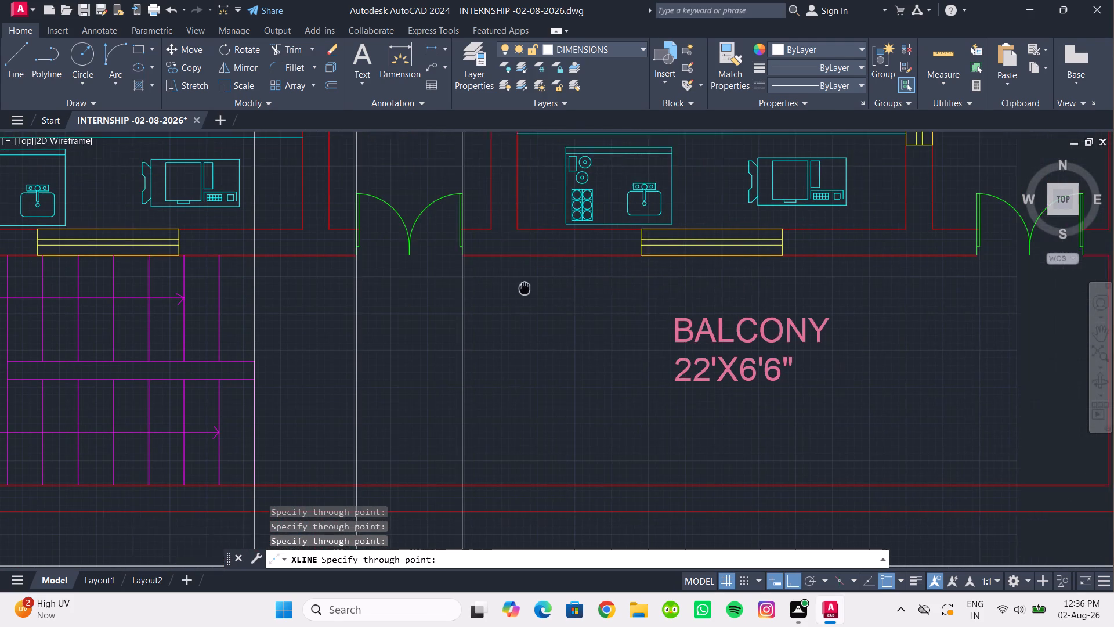
middle_click_drag(520, 287, 513, 289)
left_click(631, 262)
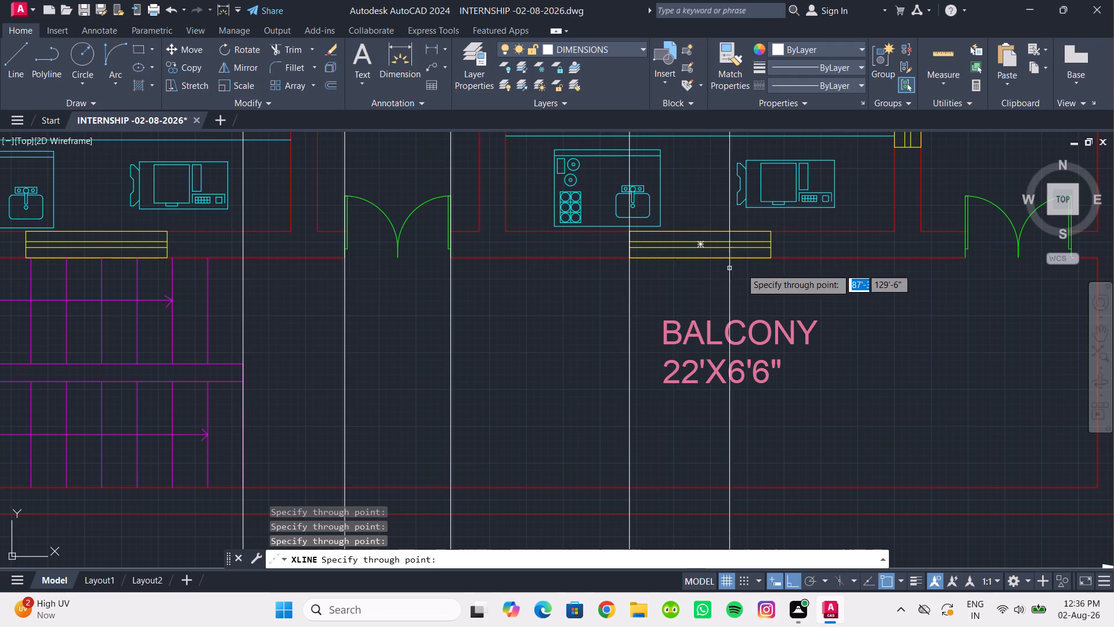
left_click(773, 258)
middle_click_drag(820, 273, 504, 273)
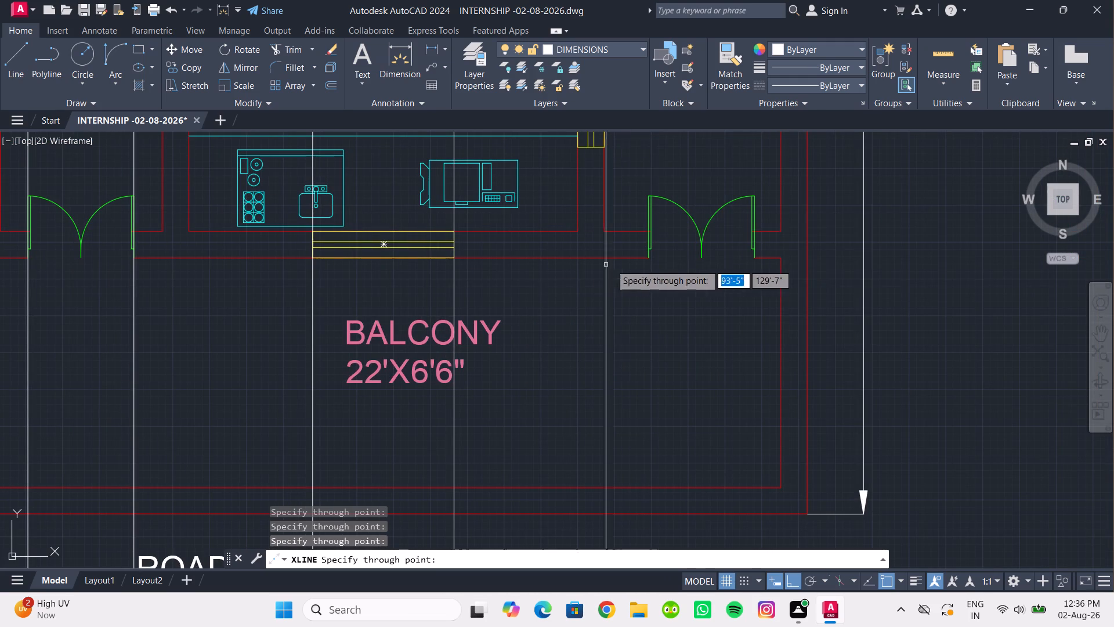
left_click(645, 258)
left_click(755, 260)
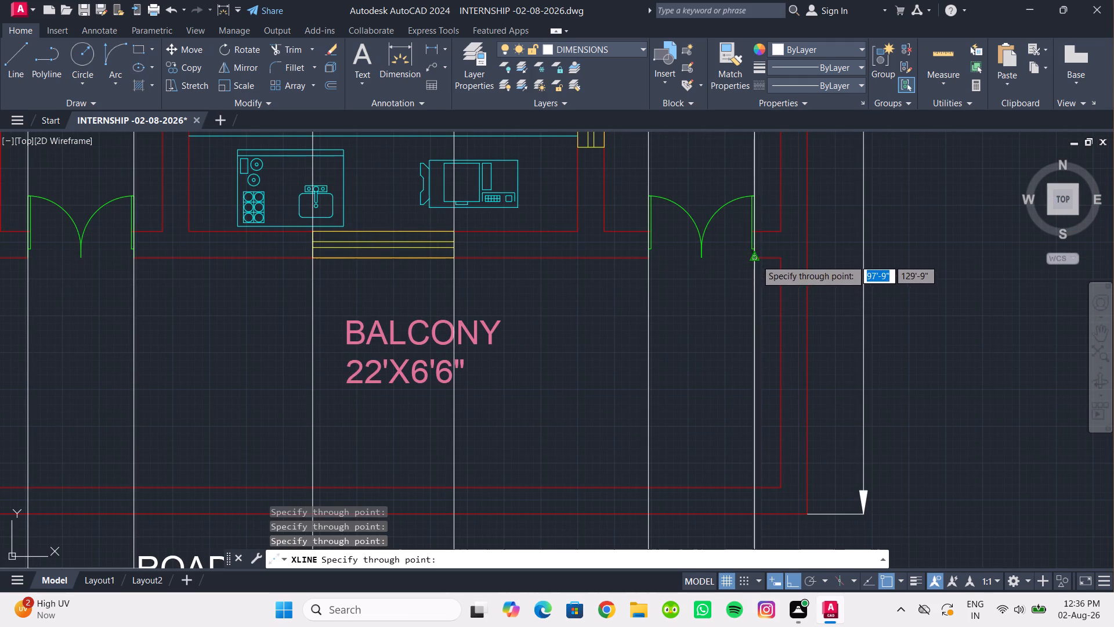
left_click(782, 262)
left_click(805, 264)
scroll(813, 302, "down", 2)
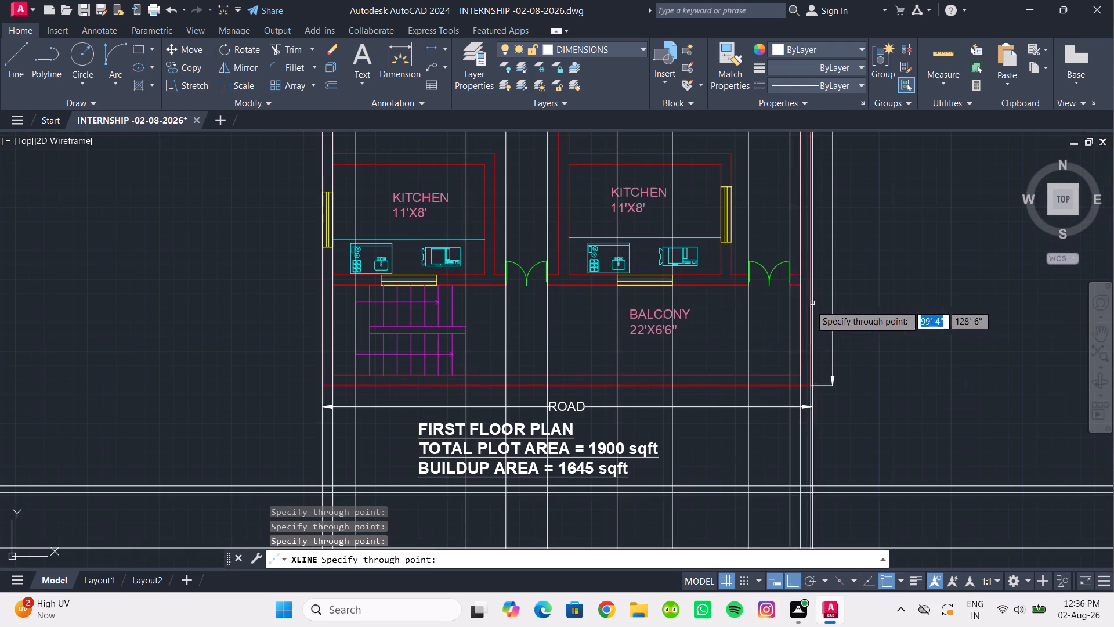
key("Escape")
key("Escape")
Trim the four horizontal construction lines where they extend beyond the outermost vertical lines on both sides.
middle_click_drag(700, 338, 697, 302)
scroll(700, 338, "down", 1)
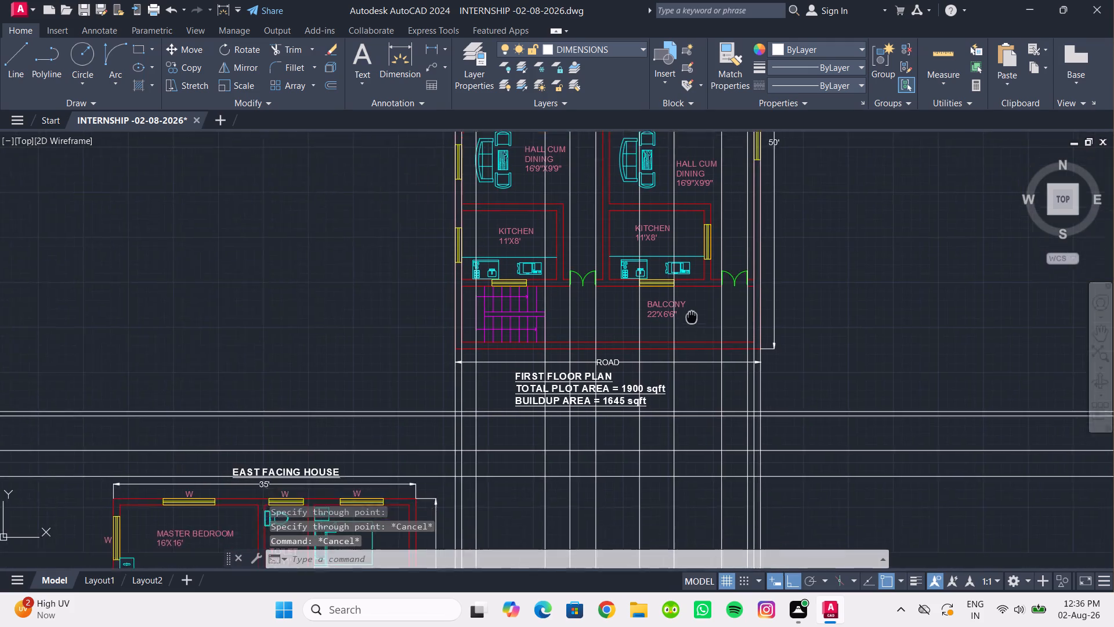
middle_click_drag(697, 302, 718, 286)
type("TR")
key("Return")
scroll(497, 455, "up", 2)
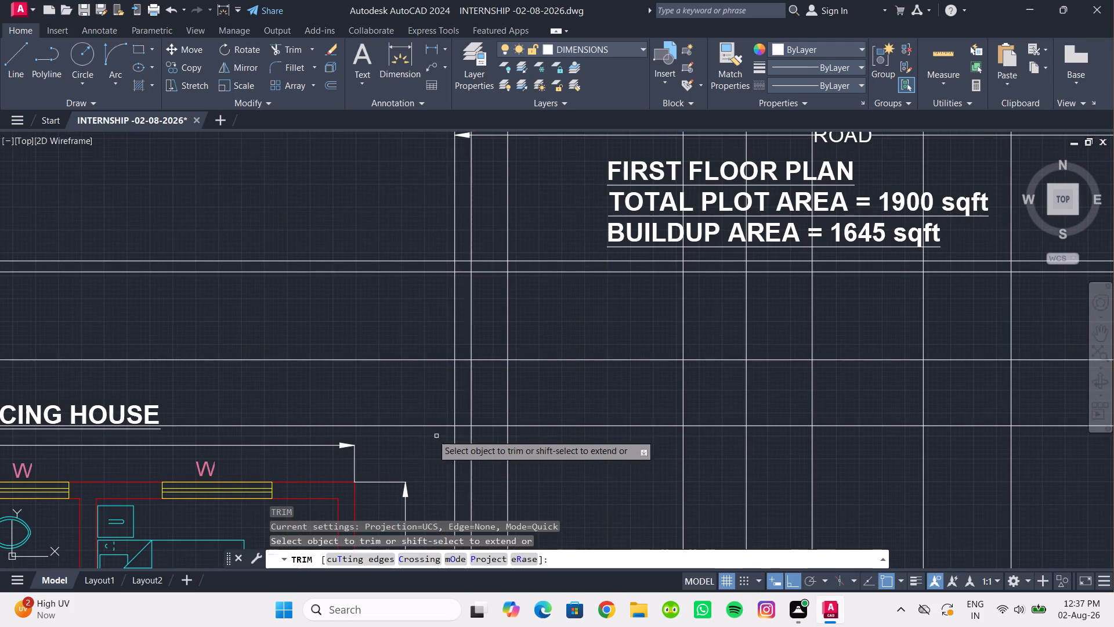
left_click_drag(420, 431, 420, 423)
left_click(402, 217)
scroll(402, 217, "down", 2)
middle_click_drag(402, 217, 369, 231)
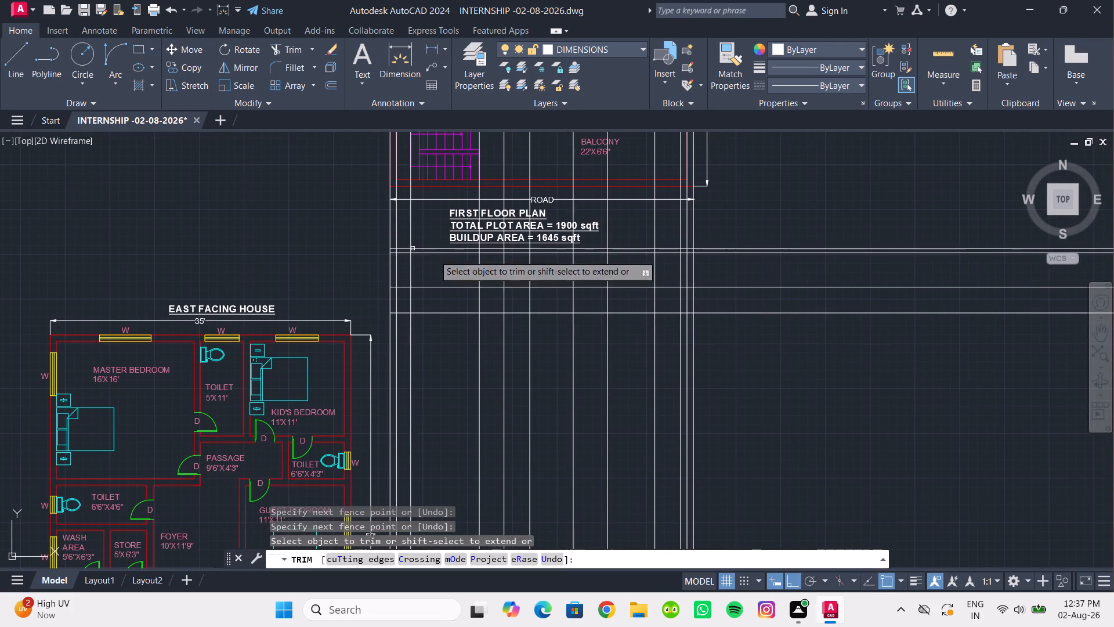
left_click_drag(840, 362, 821, 323)
left_click(806, 209)
left_click_drag(788, 232, 813, 342)
left_click_drag(804, 339, 784, 272)
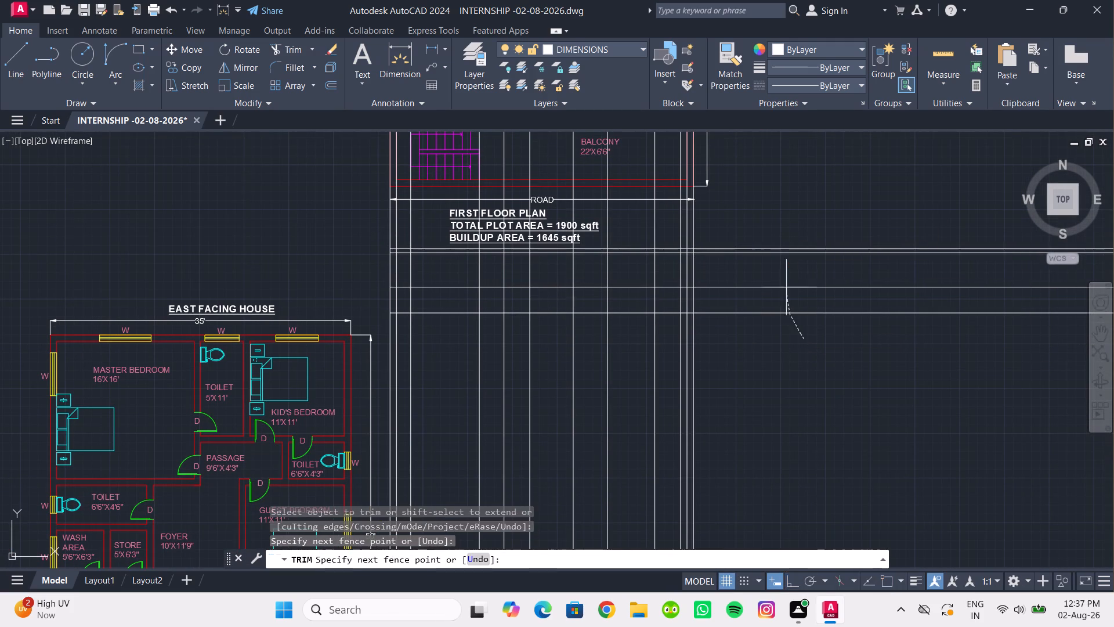
left_click_drag(784, 272, 779, 232)
Trim the vertical construction lines below the lowest horizontal line.
left_click_drag(743, 399, 390, 375)
left_click(390, 375)
Examine the finished ground floor elevation with its staircase, brickwork, window and door beside section A-A.
scroll(487, 382, "down", 3)
middle_click_drag(487, 382, 497, 239)
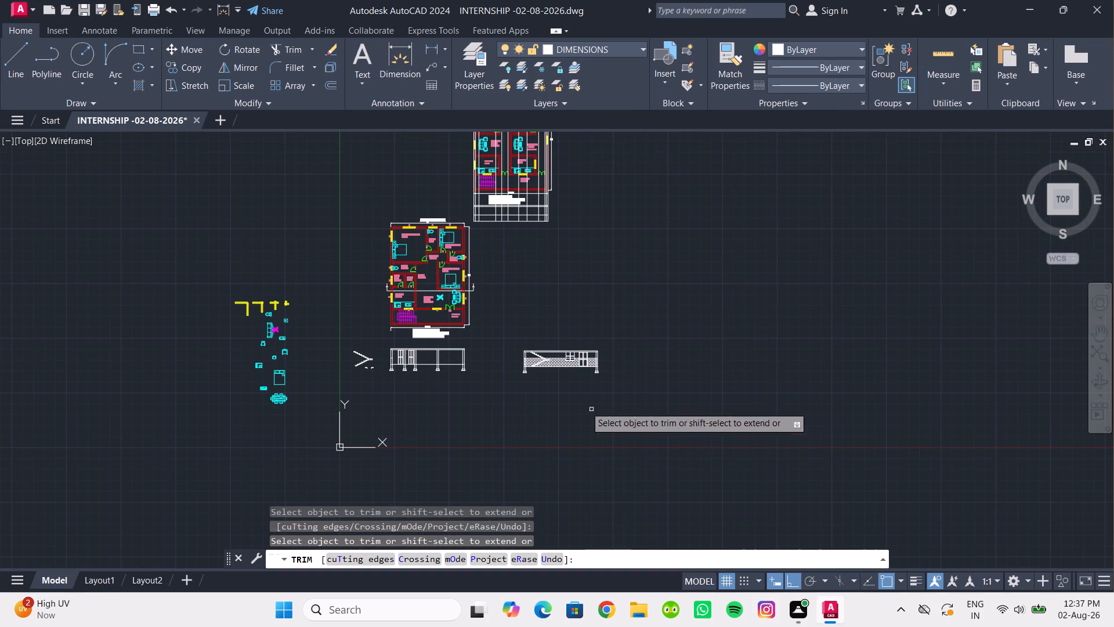
scroll(520, 277, "up", 1)
middle_click_drag(561, 365, 572, 314)
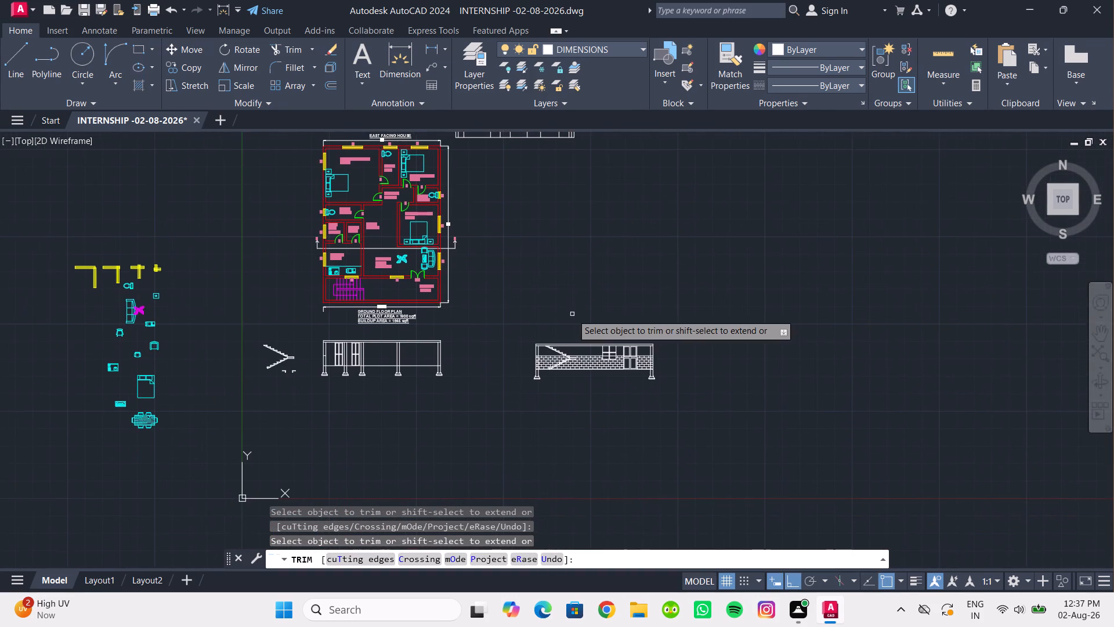
scroll(572, 314, "up", 2)
key("Escape")
scroll(531, 350, "up", 1)
middle_click_drag(531, 350, 588, 236)
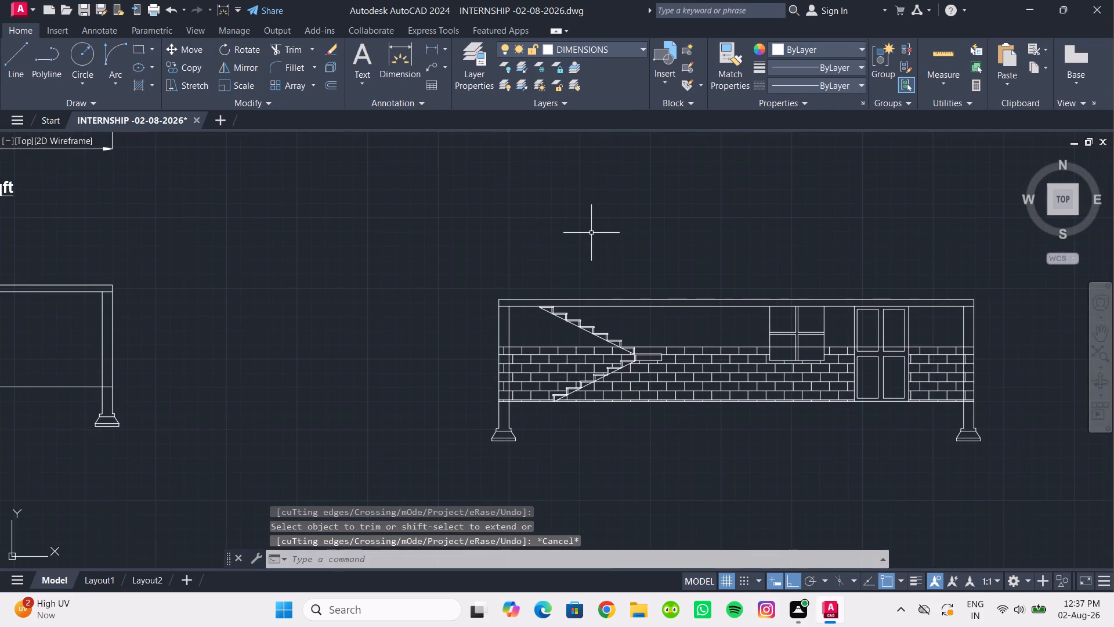
scroll(581, 207, "down", 3)
middle_click_drag(581, 207, 608, 412)
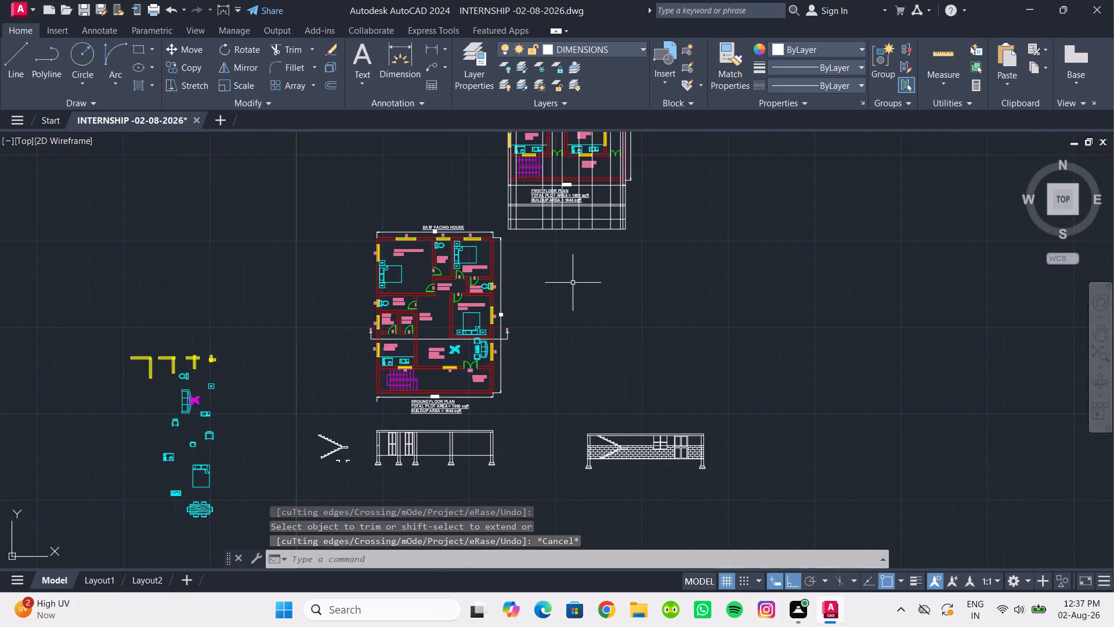
scroll(563, 240, "up", 2)
middle_click_drag(561, 233, 555, 514)
Trim the inner vertical lines out of the 6" band between the two upper horizontal lines below the first floor plan.
key("Escape")
type("TR")
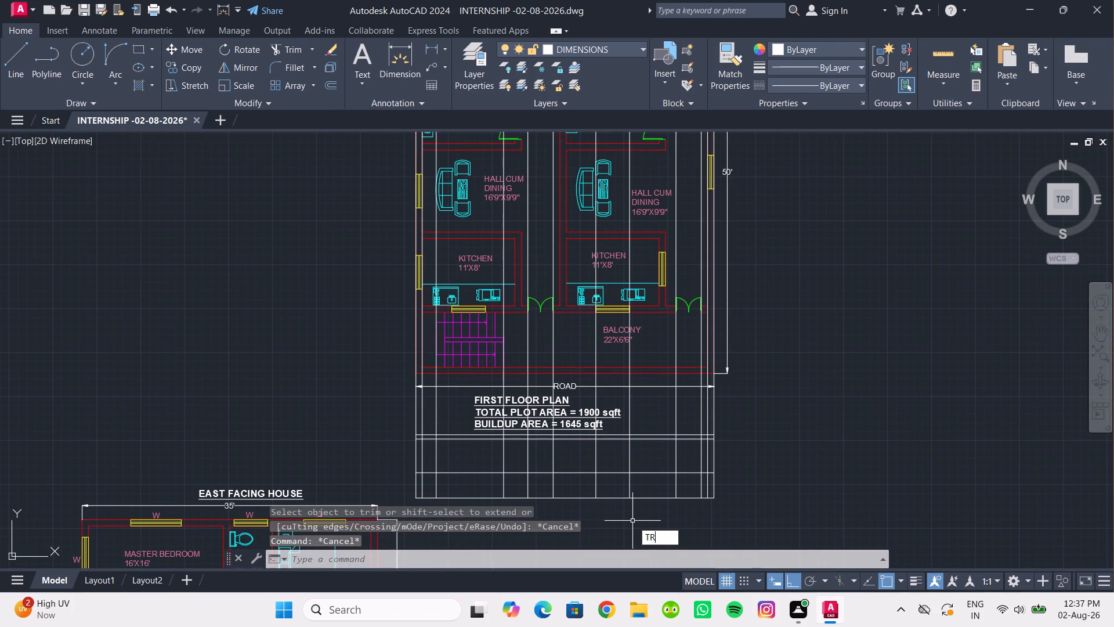
key("Return")
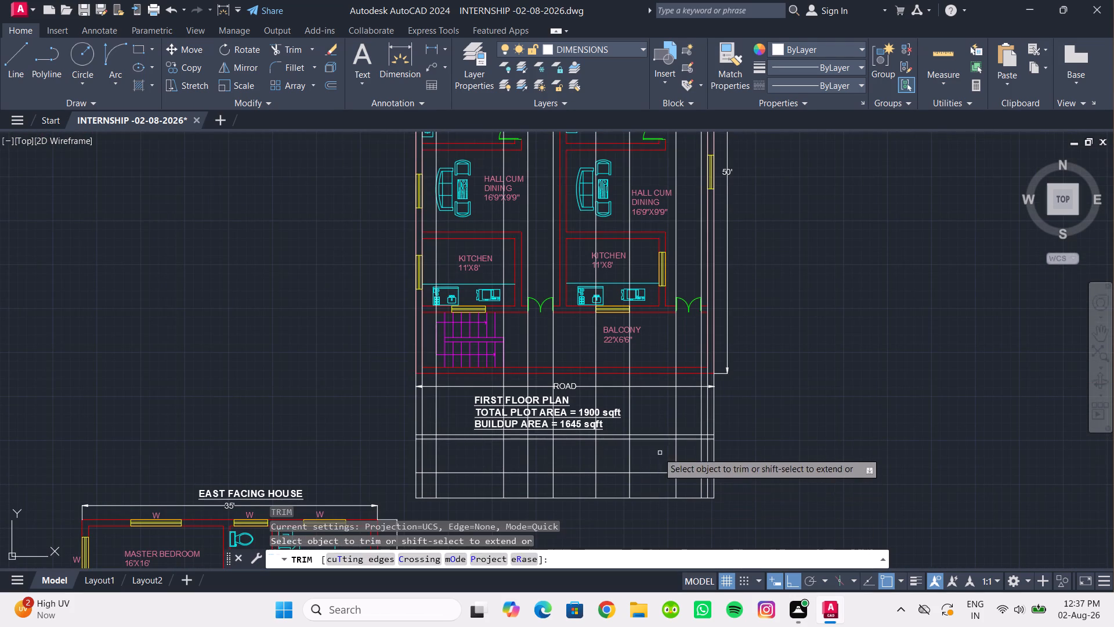
scroll(440, 431, "up", 3)
left_click(353, 457)
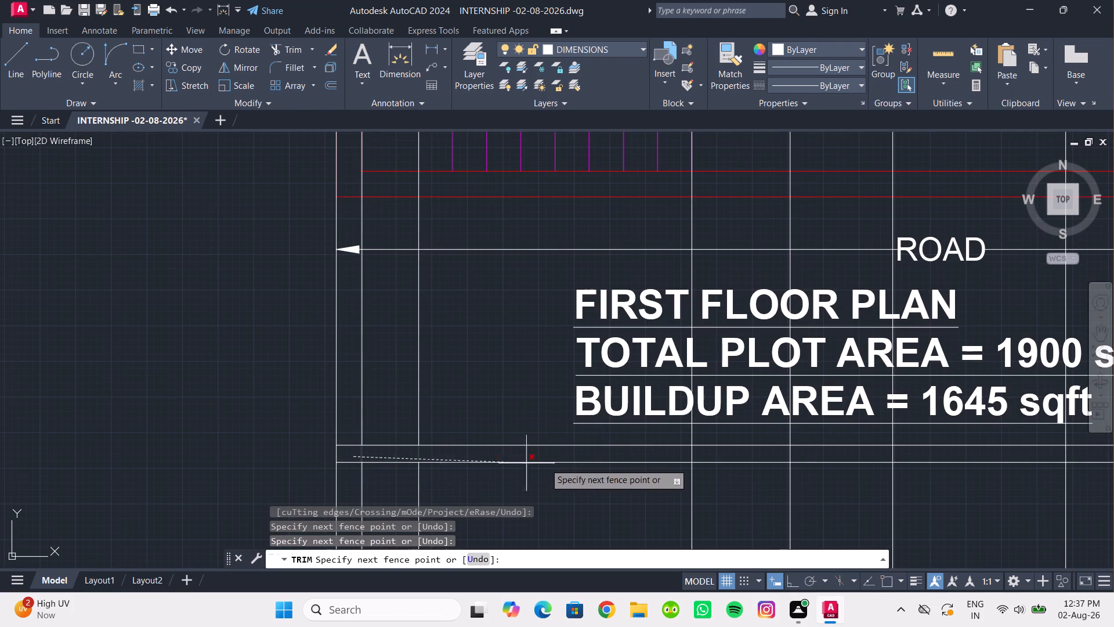
scroll(806, 463, "down", 1)
middle_click_drag(807, 463, 390, 445)
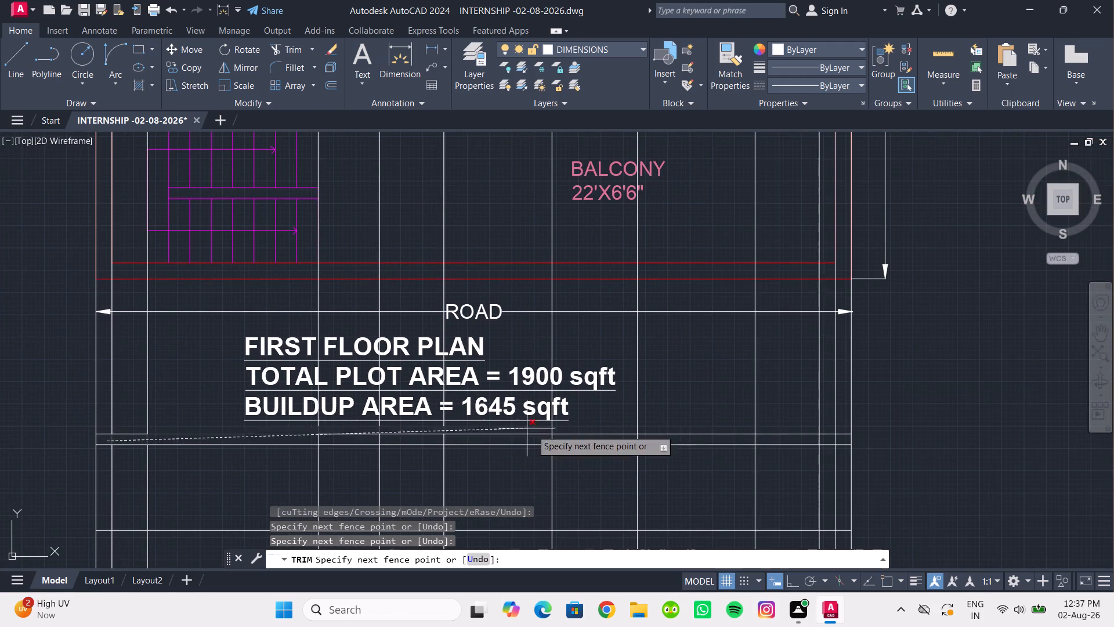
scroll(826, 440, "up", 3)
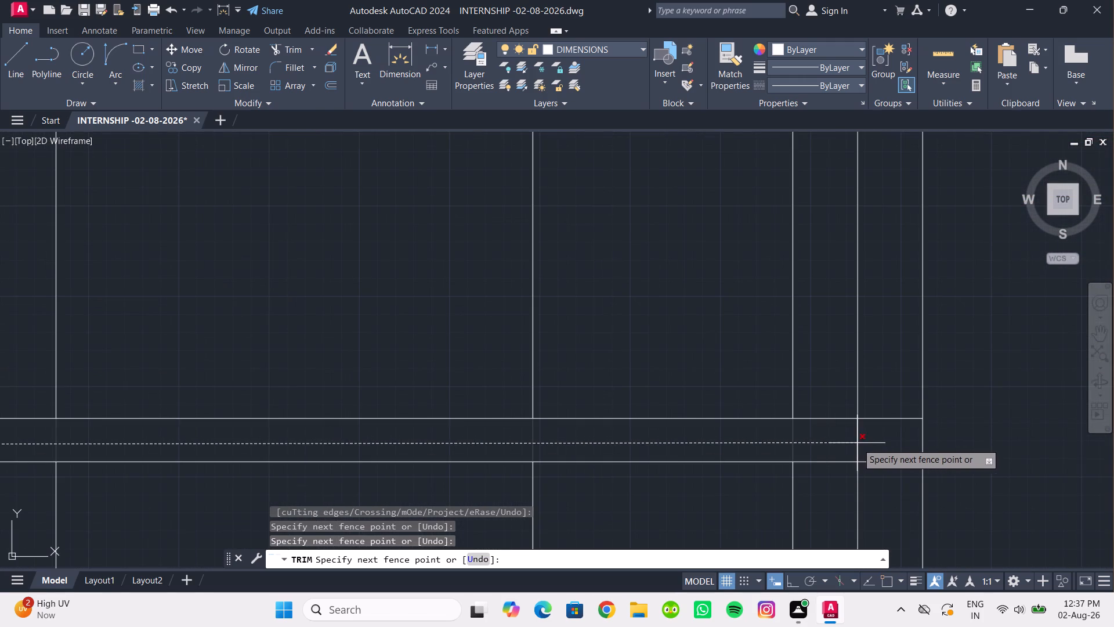
left_click(830, 447)
scroll(771, 439, "down", 3)
scroll(728, 496, "down", 1)
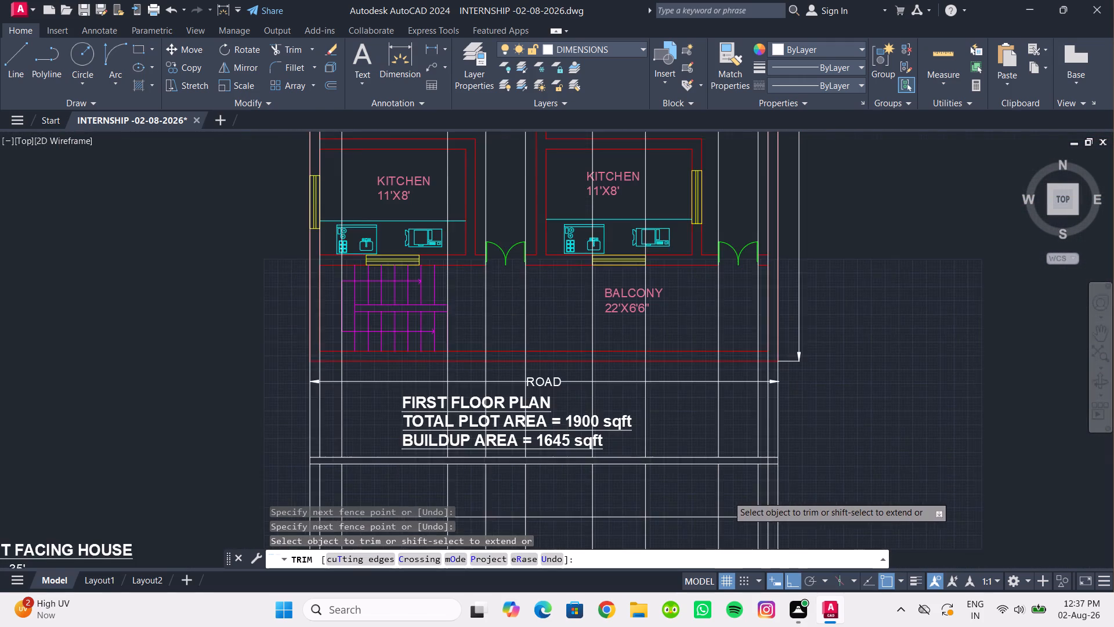
middle_click_drag(728, 496, 788, 469)
key("Escape")
Delete the leftover vertical construction lines running up through the first floor plan.
scroll(788, 469, "down", 1)
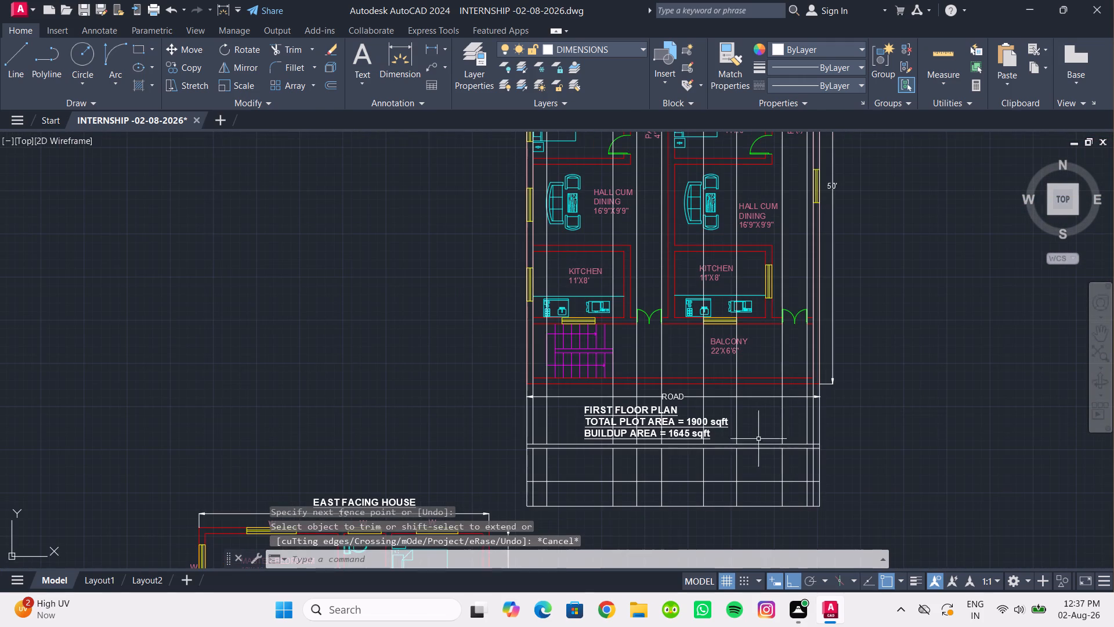
scroll(536, 452, "up", 3)
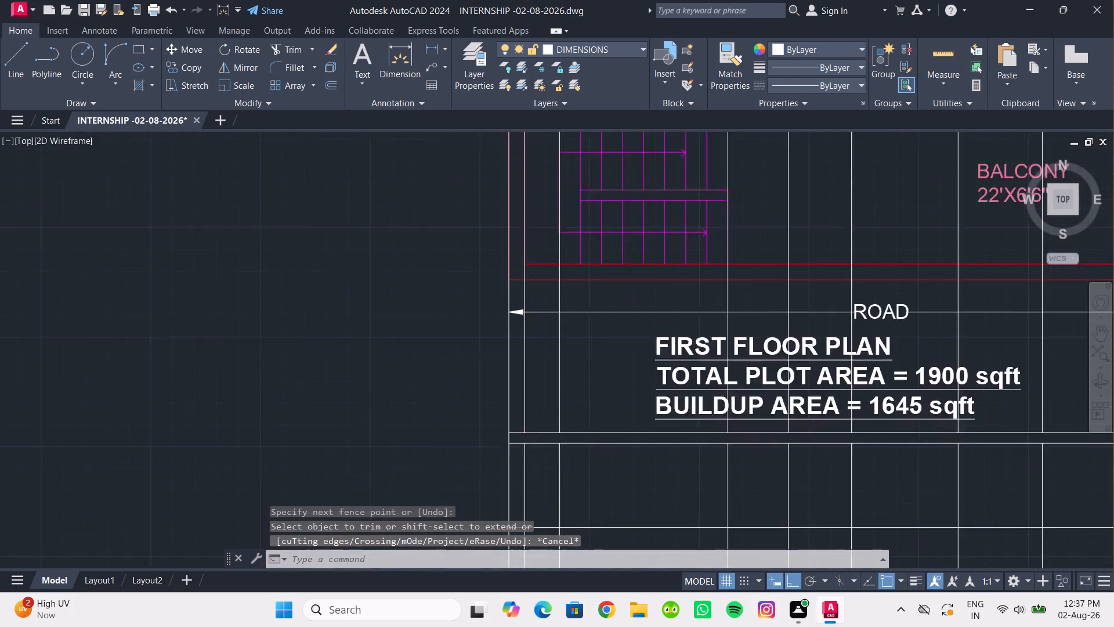
scroll(536, 452, "down", 7)
left_click_drag(602, 286, 557, 258)
left_click(502, 237)
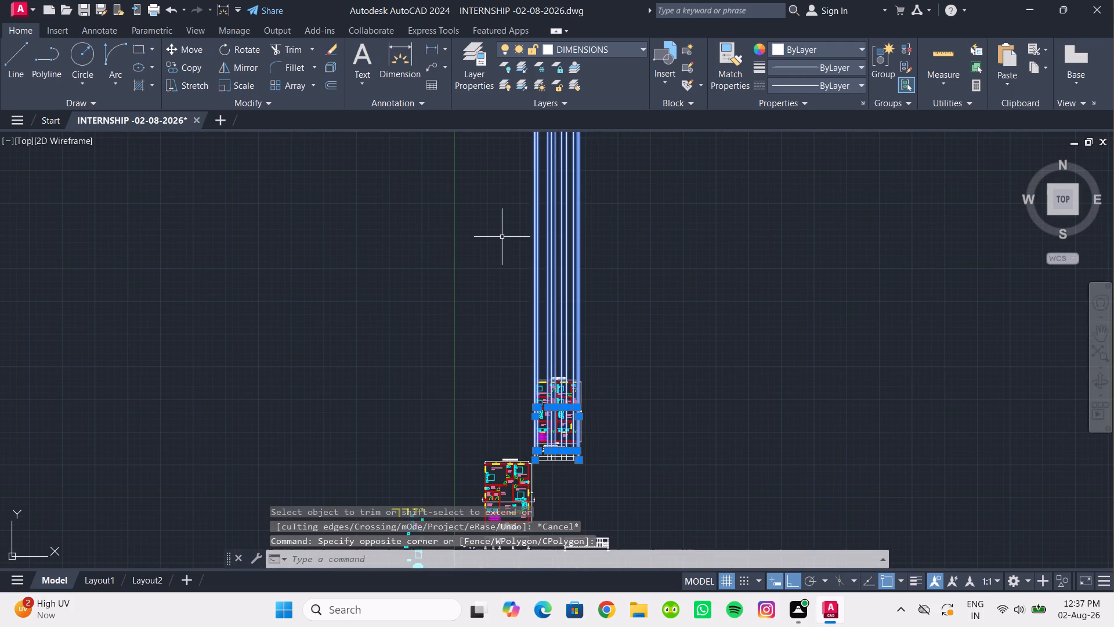
key("Delete")
Close the left end of the first floor elevation with a vertical line from its top line to its base line.
scroll(576, 467, "up", 4)
middle_click_drag(539, 463, 640, 429)
scroll(530, 427, "up", 1)
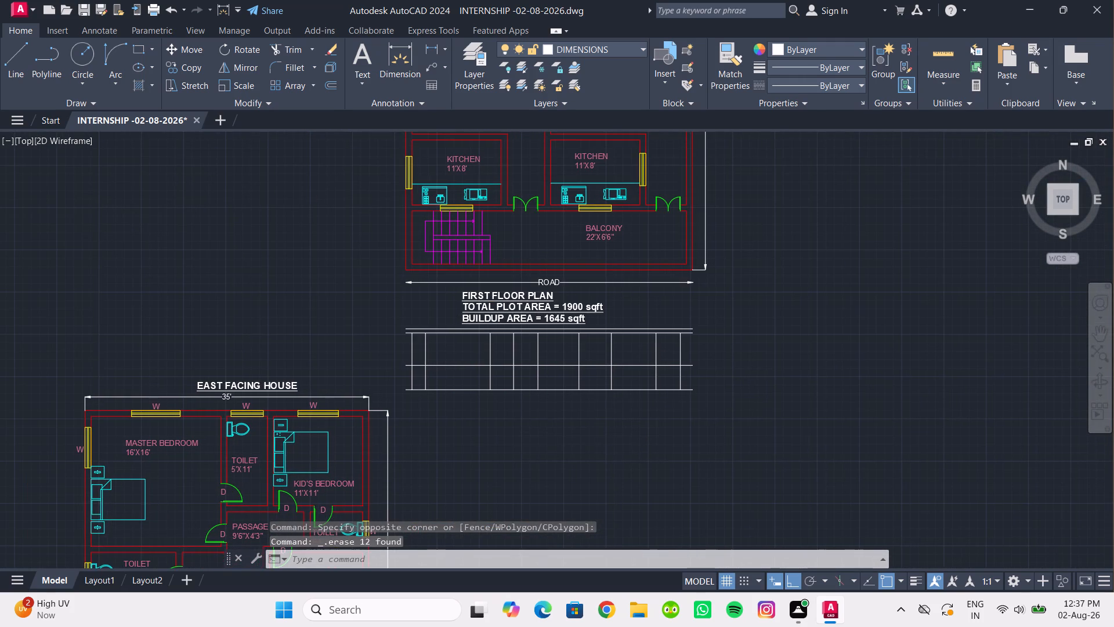
key("l")
key("Return")
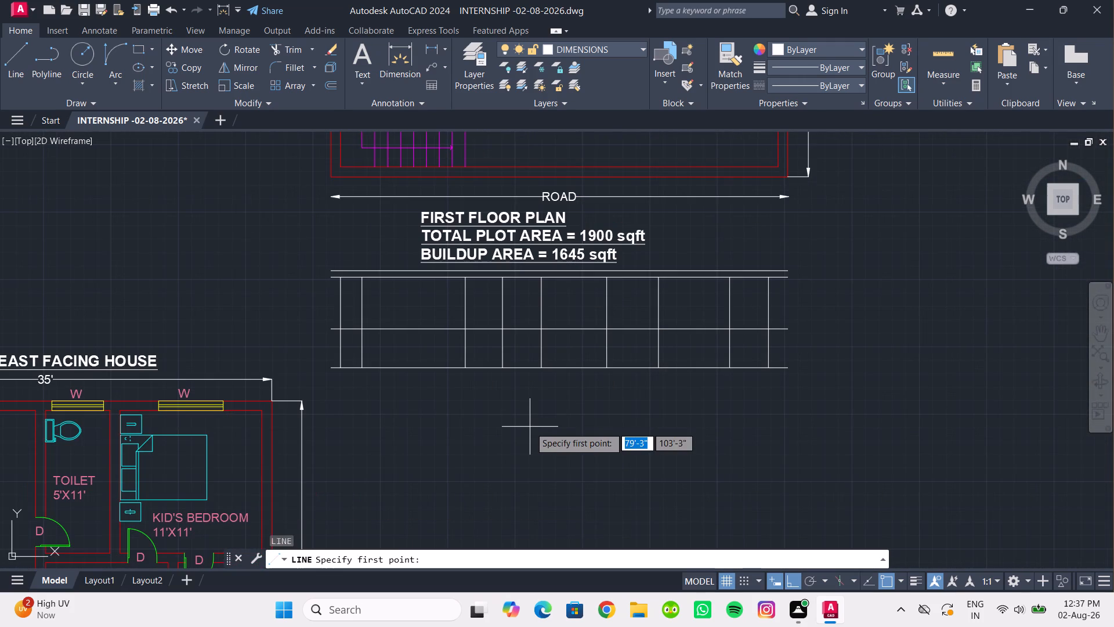
scroll(329, 283, "up", 2)
left_click(331, 254)
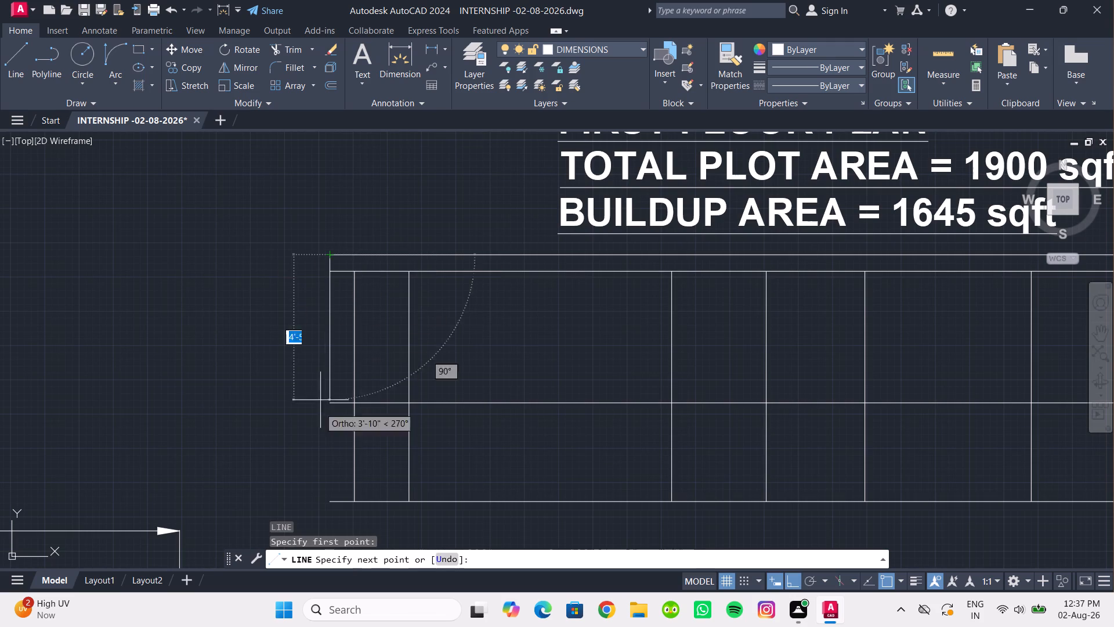
left_click(325, 499)
key("Escape")
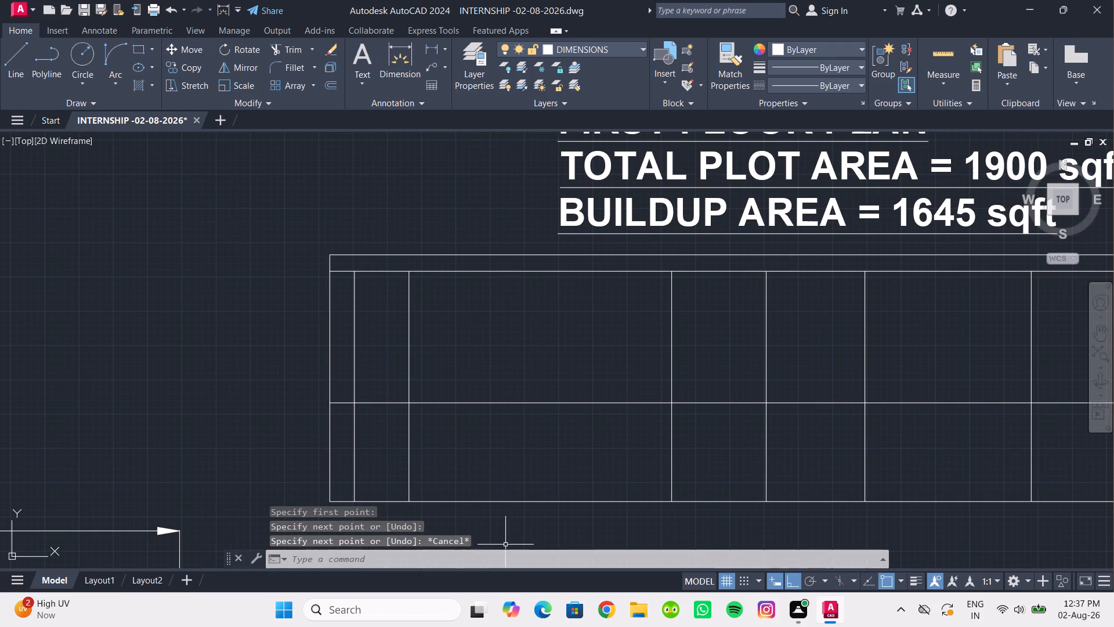
Close the right end of the elevation with a vertical line about 7'-7" long from its top line to its base line.
key("space")
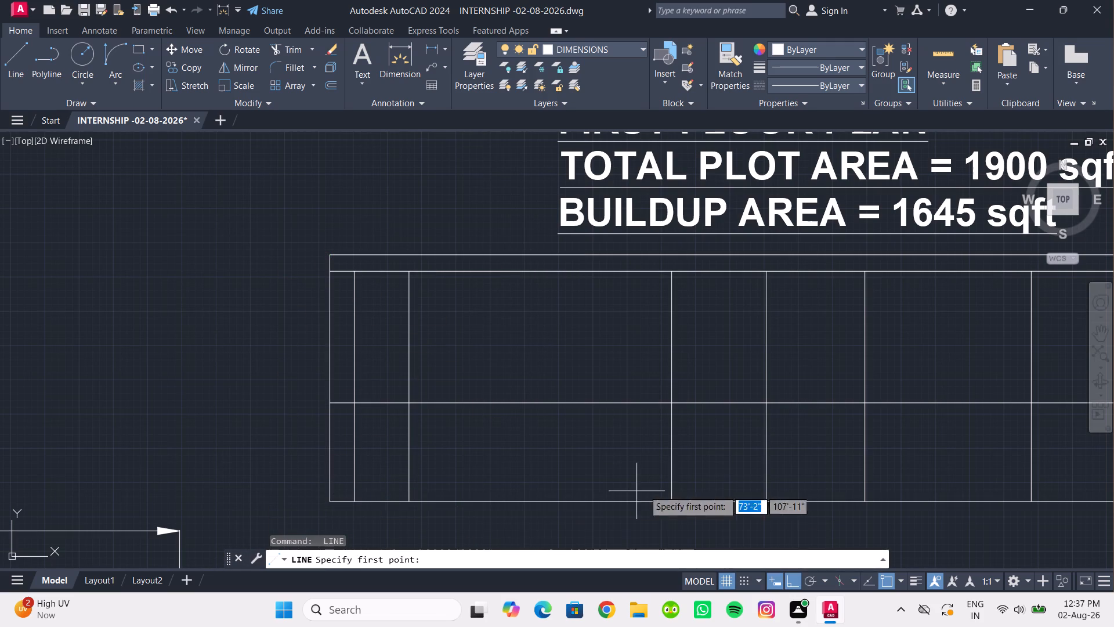
middle_click_drag(898, 420, 30, 291)
middle_click_drag(483, 211, 449, 307)
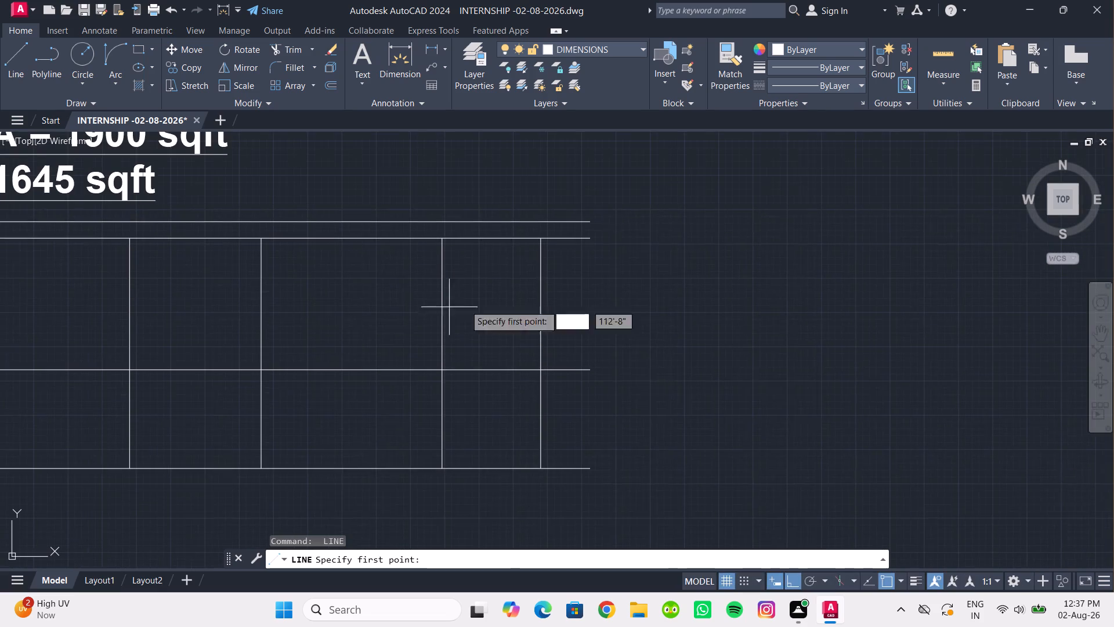
left_click_drag(589, 222, 589, 228)
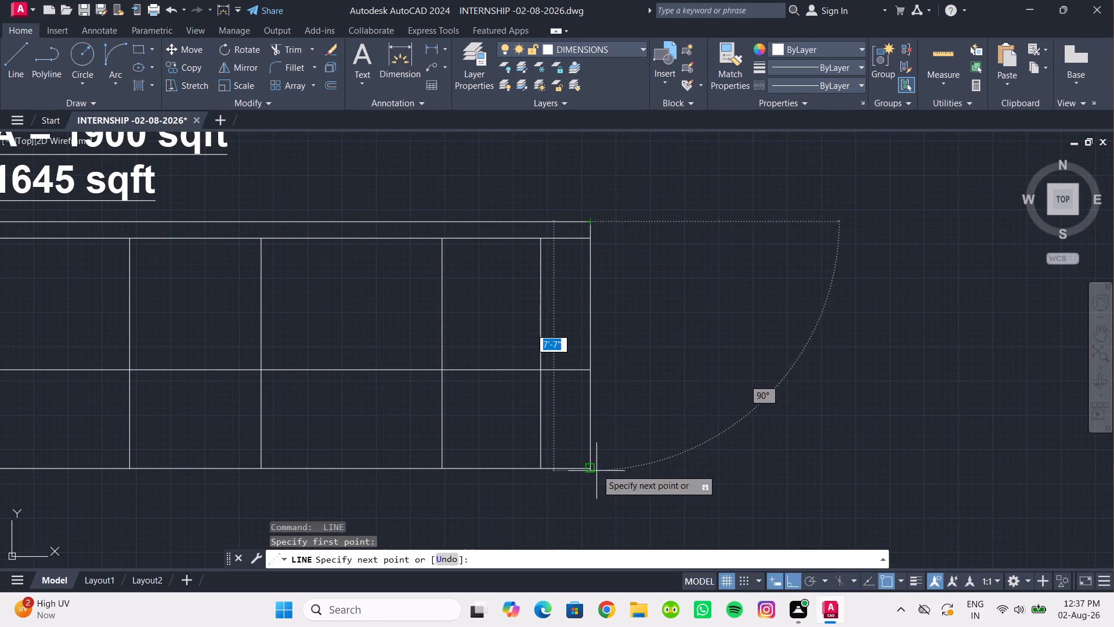
left_click(591, 469)
key("Escape")
Project a vertical line about 15'-5" long from the balcony's inner lower-right wall corner down to the elevation's base line.
scroll(630, 456, "down", 3)
scroll(616, 365, "up", 2)
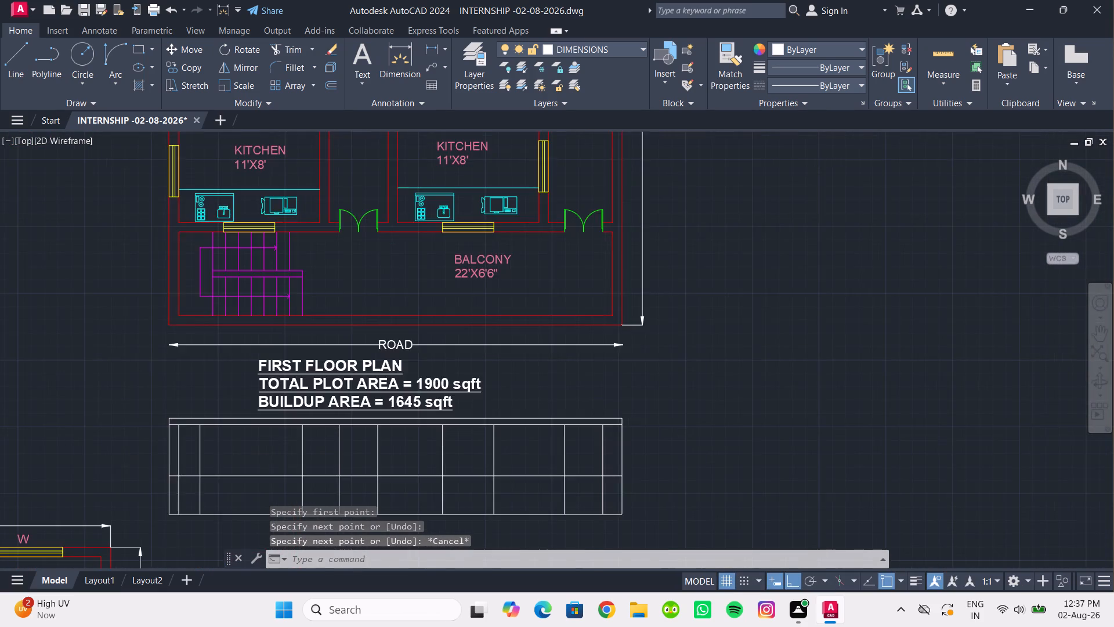
middle_click_drag(619, 435, 612, 390)
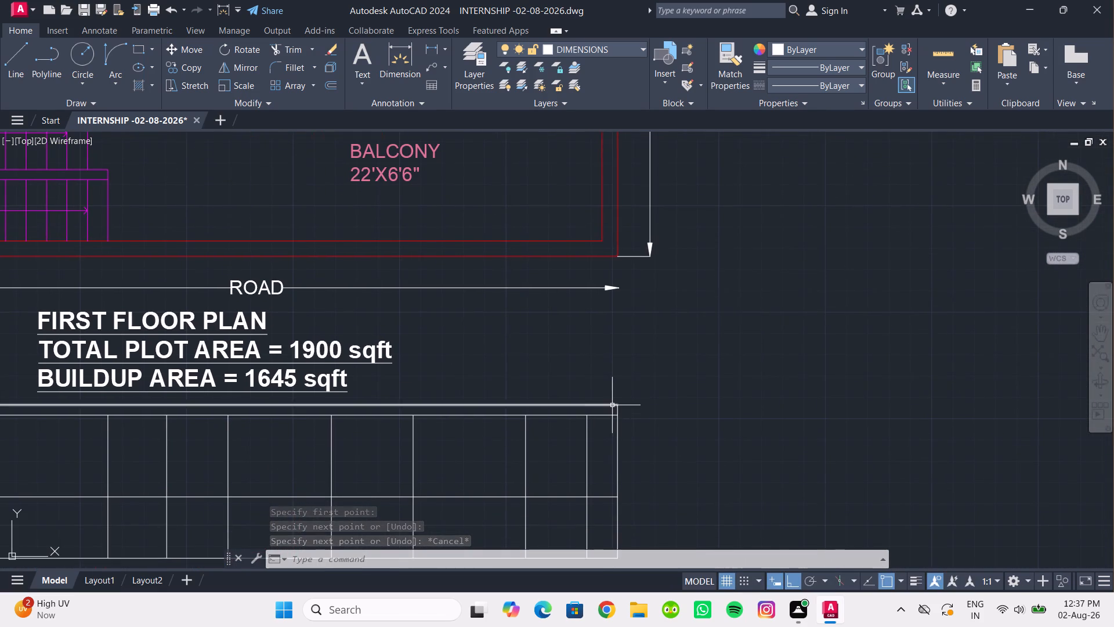
scroll(612, 405, "down", 2)
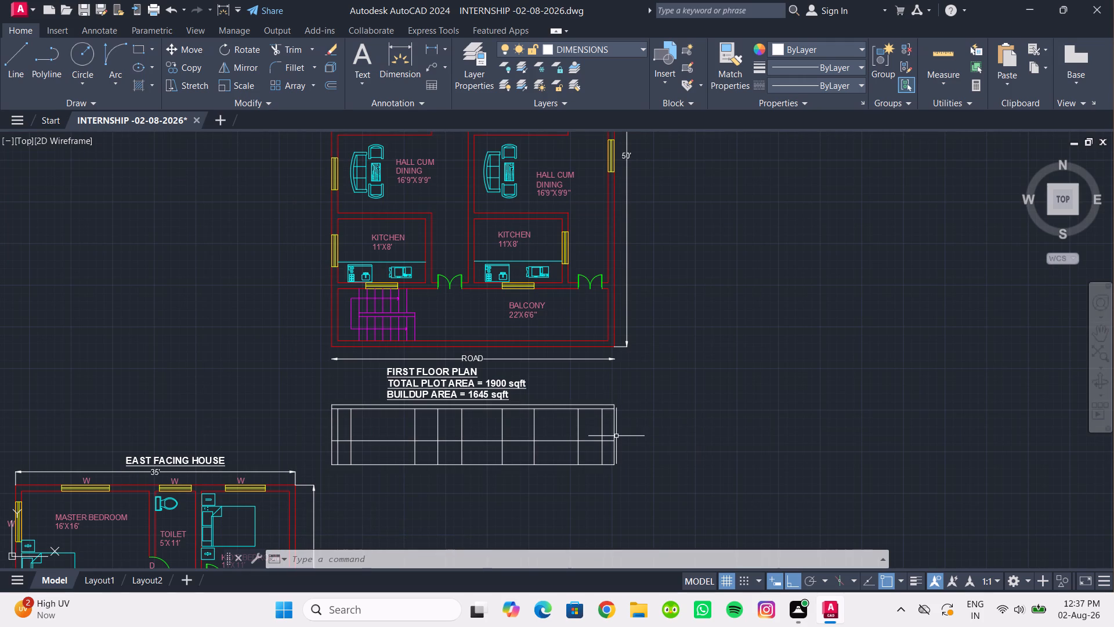
scroll(616, 441, "up", 1)
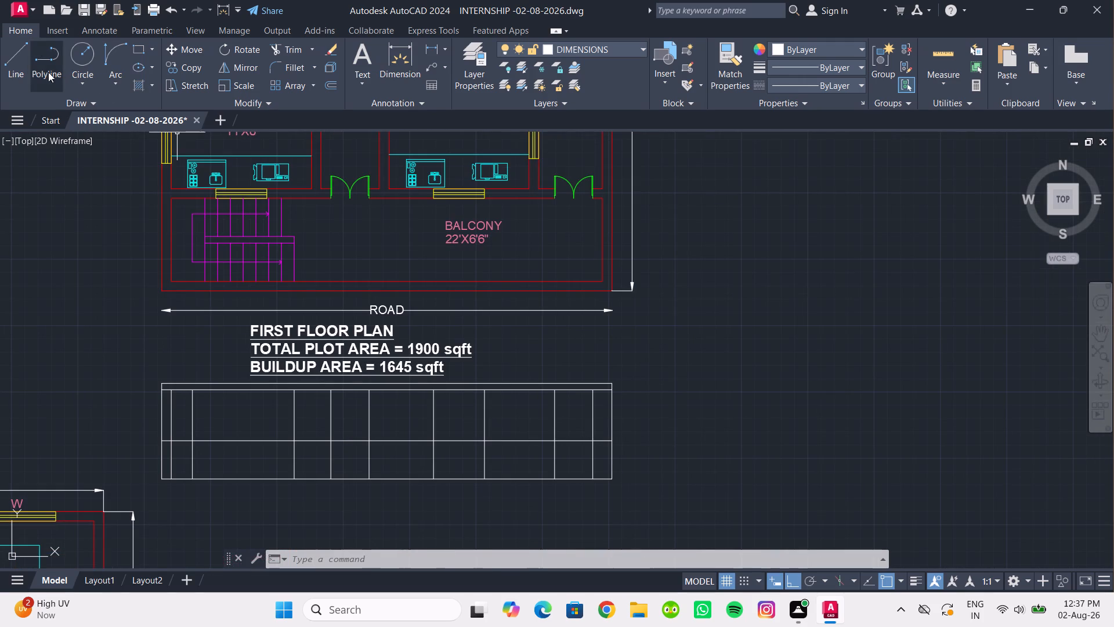
left_click(16, 62)
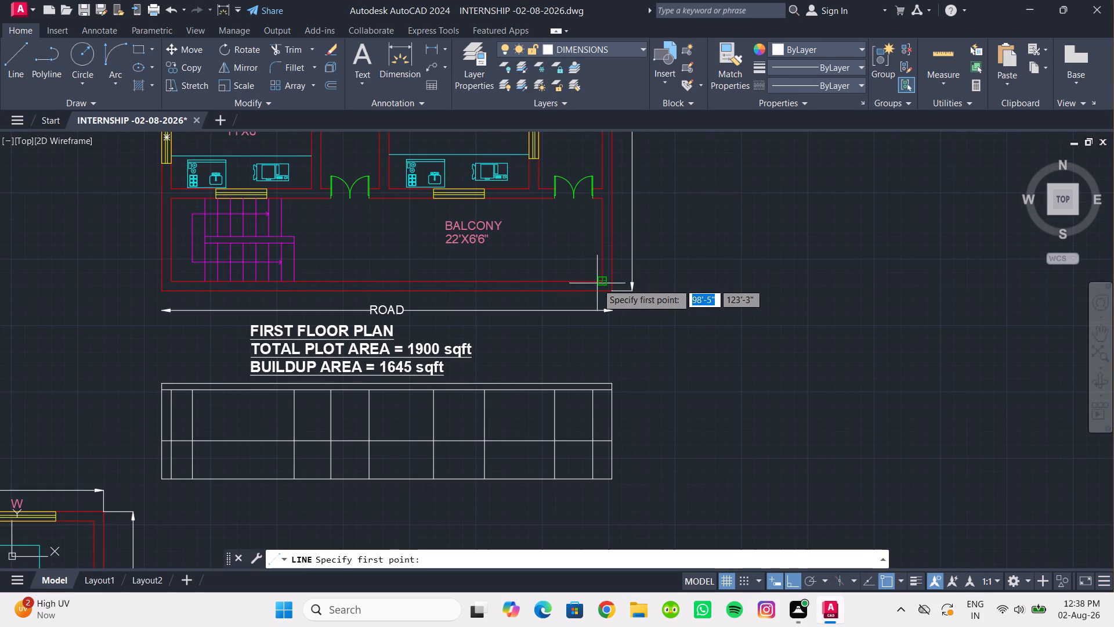
left_click(602, 285)
scroll(604, 478, "up", 2)
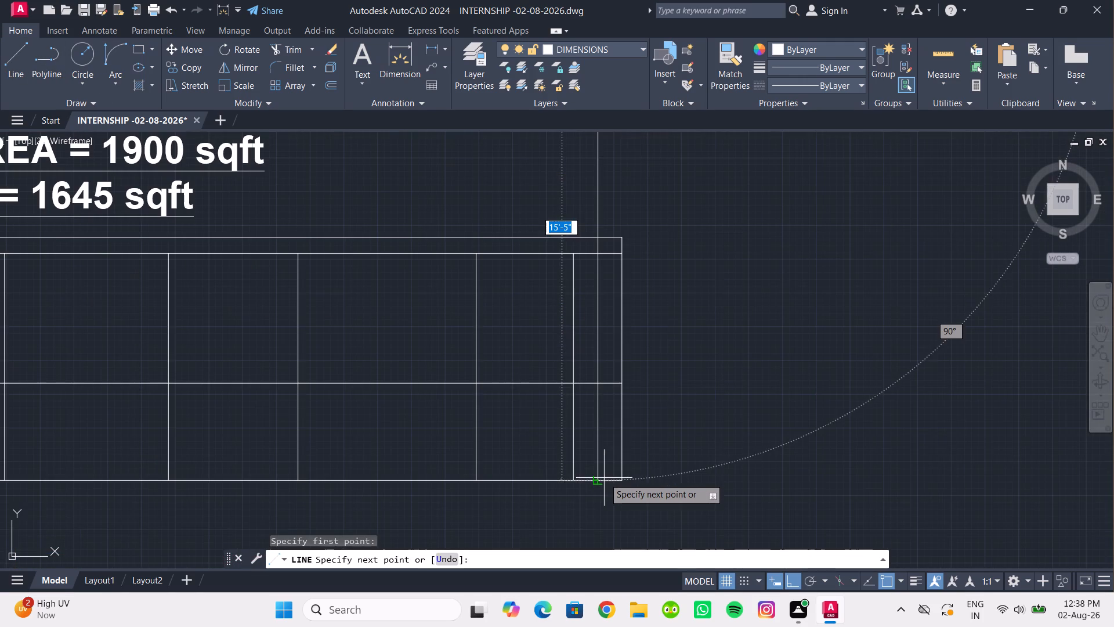
left_click(595, 478)
key("Escape")
scroll(633, 427, "down", 2)
middle_click_drag(633, 427, 631, 455)
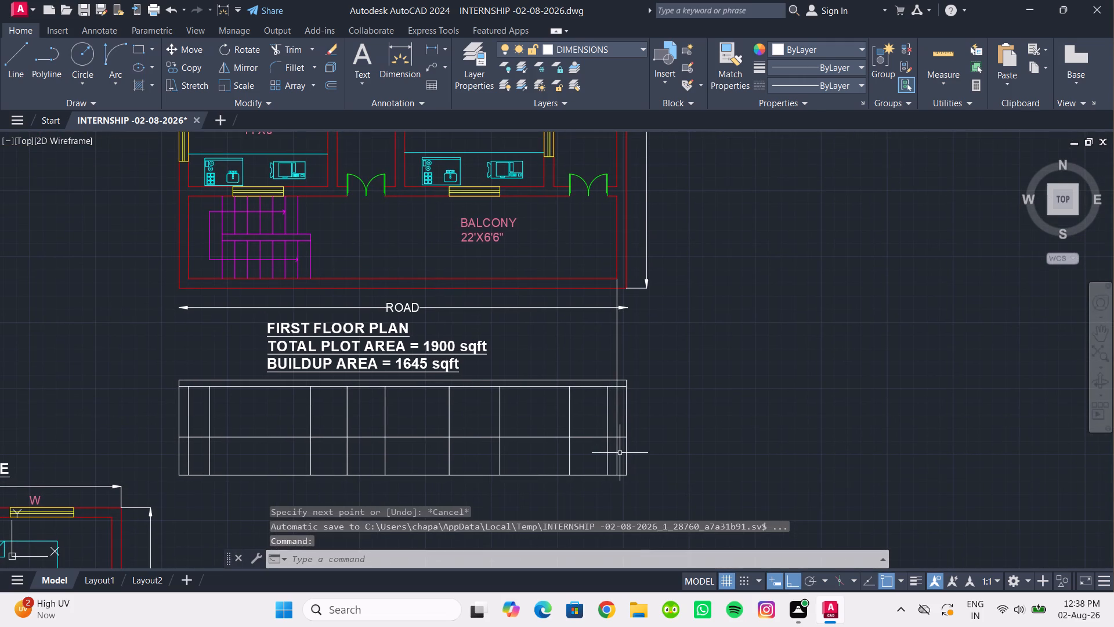
Trim the projected wall line between the plan and the elevation, and delete its leftover stub in the balcony wall.
type("TR")
key("Return")
left_click_drag(623, 360, 610, 358)
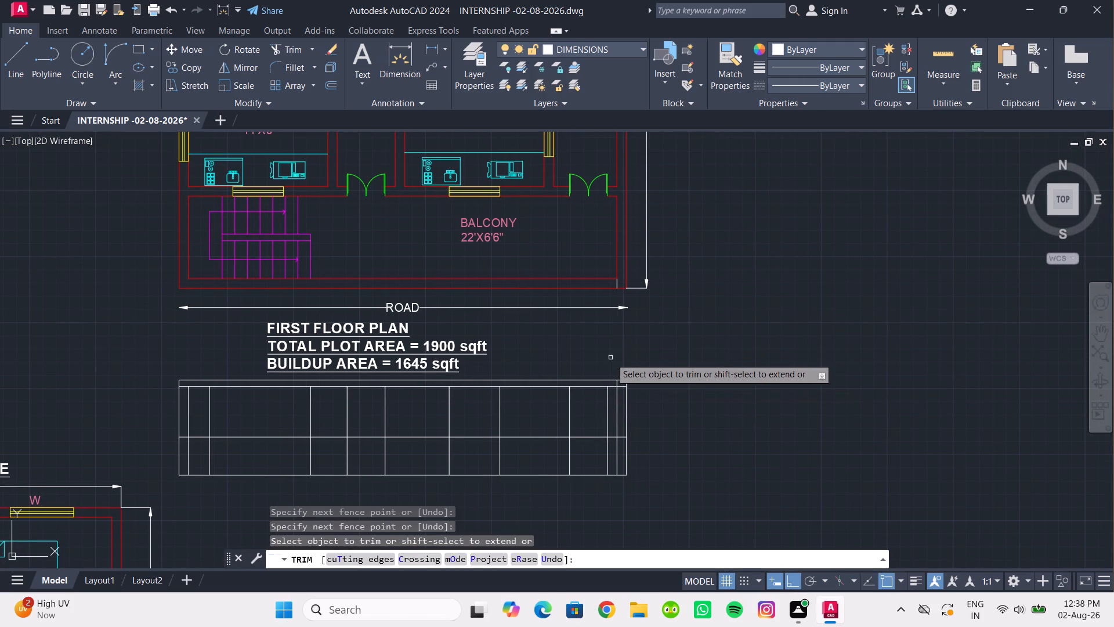
key("Escape")
scroll(611, 270, "up", 2)
left_click(626, 305)
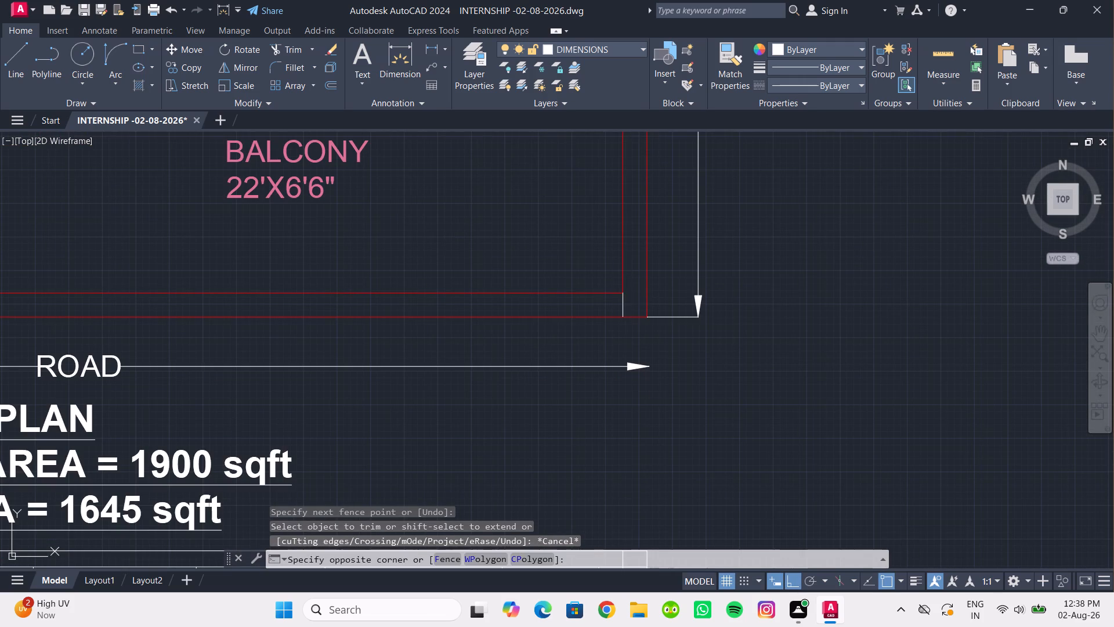
left_click(612, 305)
key("Delete")
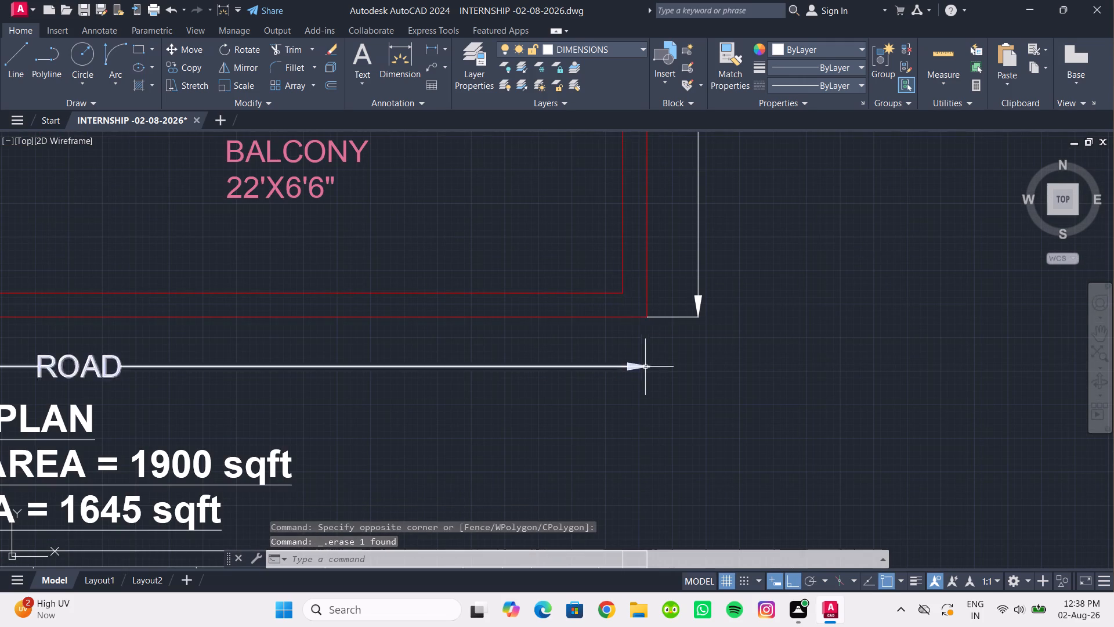
Trim the middle horizontal line out of the elevation from its left end up to the right-hand kitchen window's first vertical line.
scroll(645, 367, "down", 2)
middle_click_drag(646, 368, 701, 301)
scroll(644, 476, "up", 1)
middle_click_drag(644, 476, 793, 474)
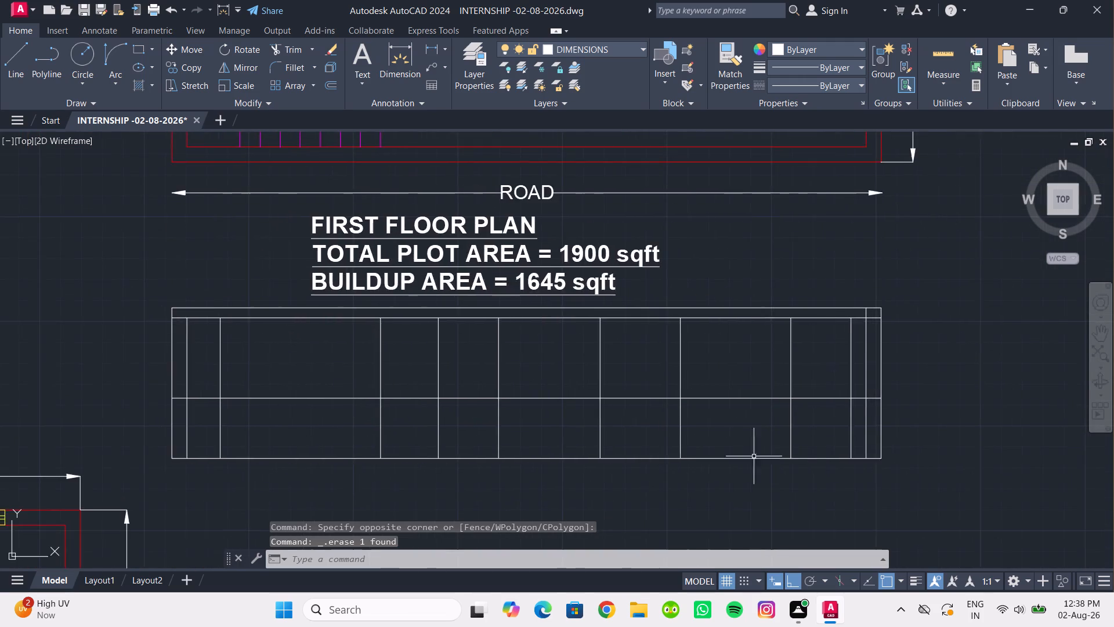
scroll(679, 450, "down", 2)
middle_click_drag(568, 470, 581, 504)
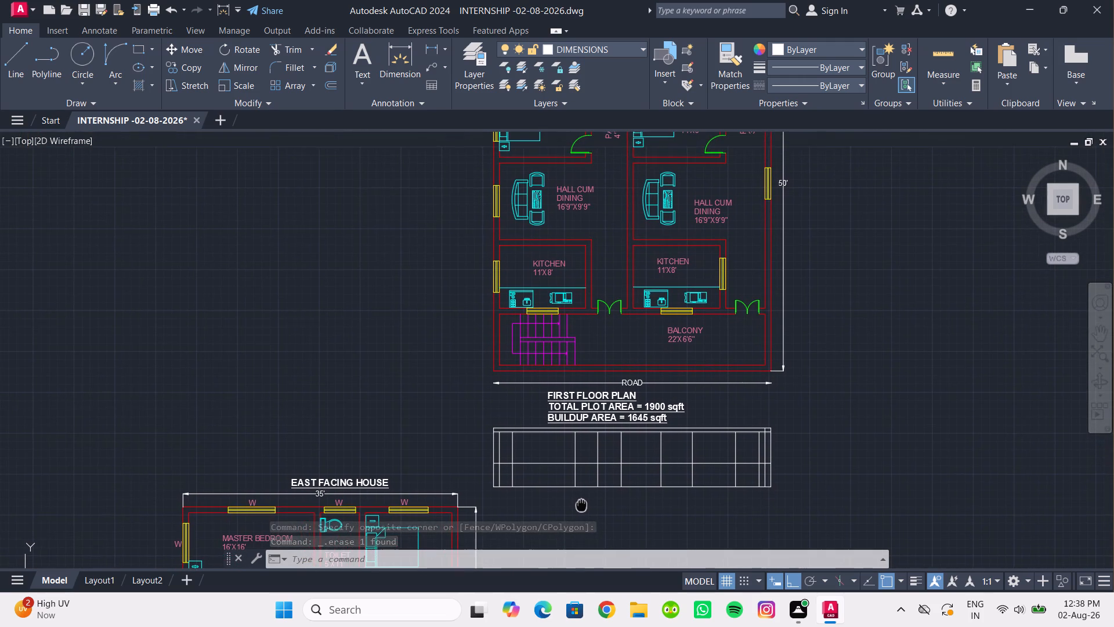
key("Escape")
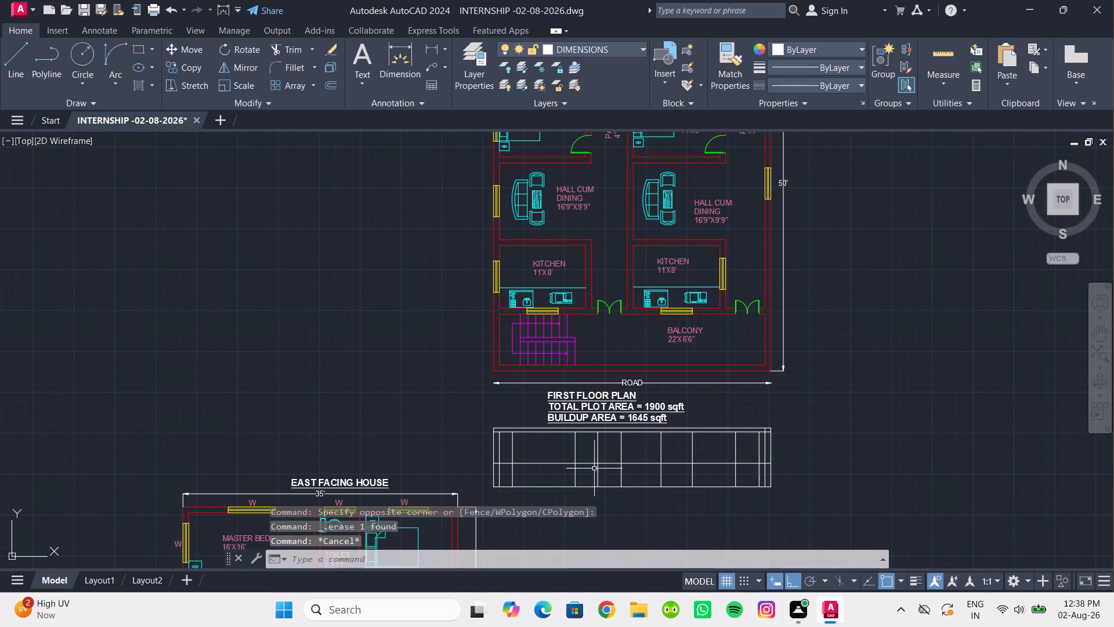
middle_click_drag(594, 469, 587, 457)
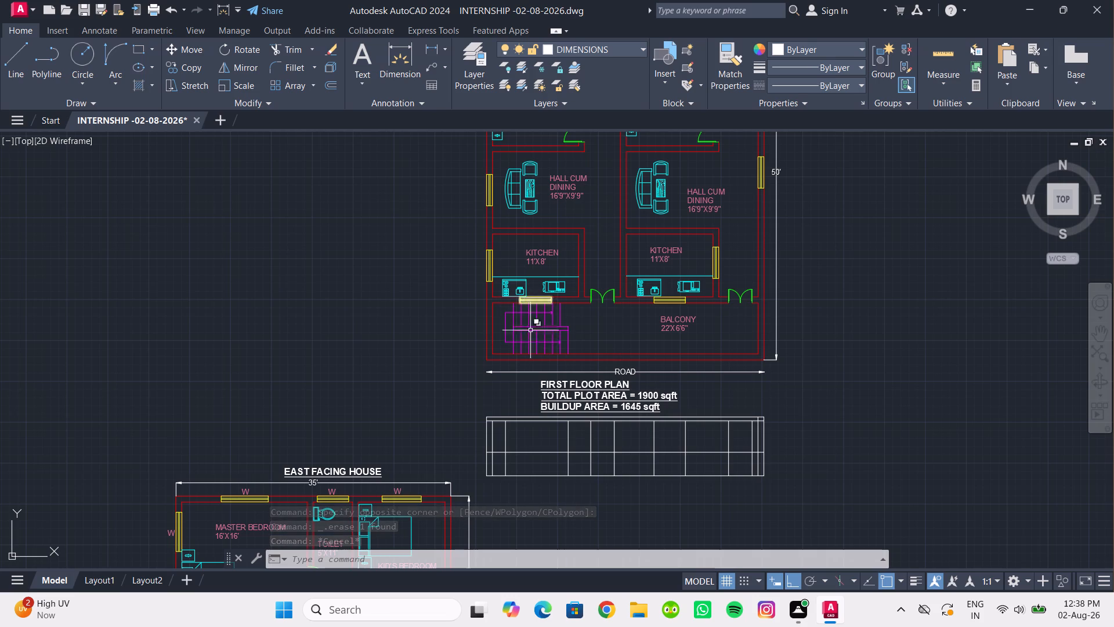
type("TR")
key("Return")
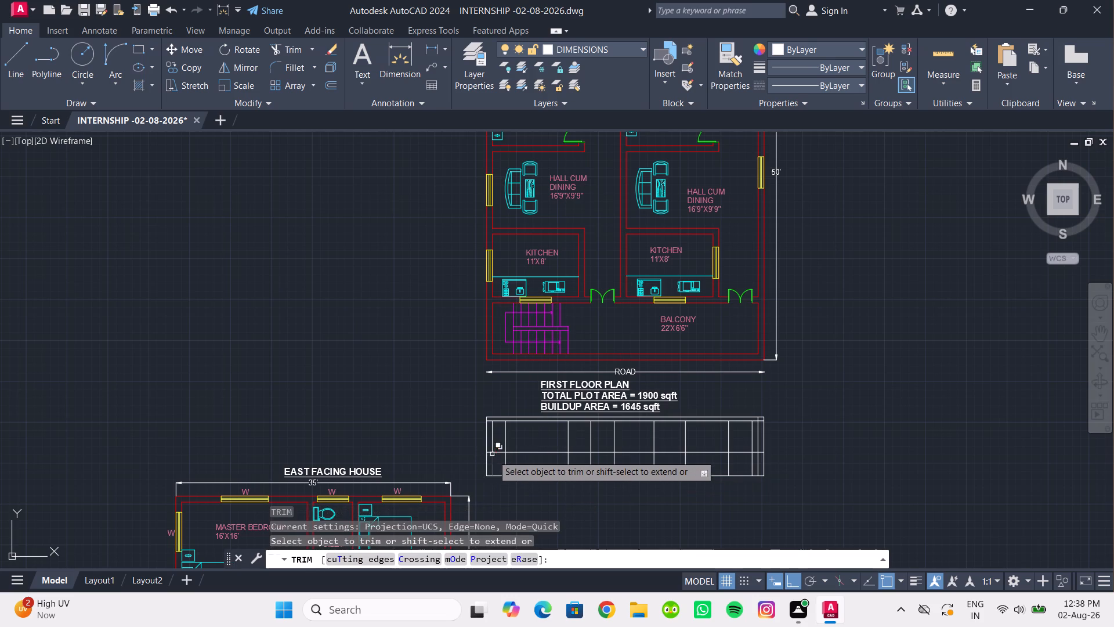
scroll(497, 461, "up", 1)
left_click_drag(498, 461, 501, 437)
scroll(492, 448, "up", 1)
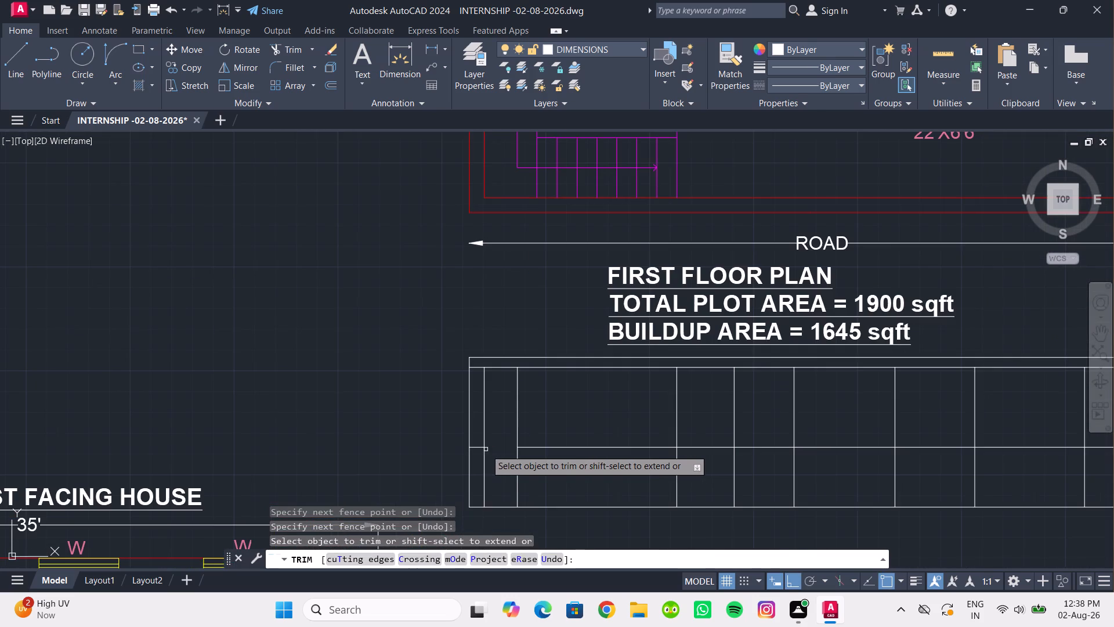
left_click(476, 448)
scroll(536, 434, "down", 1)
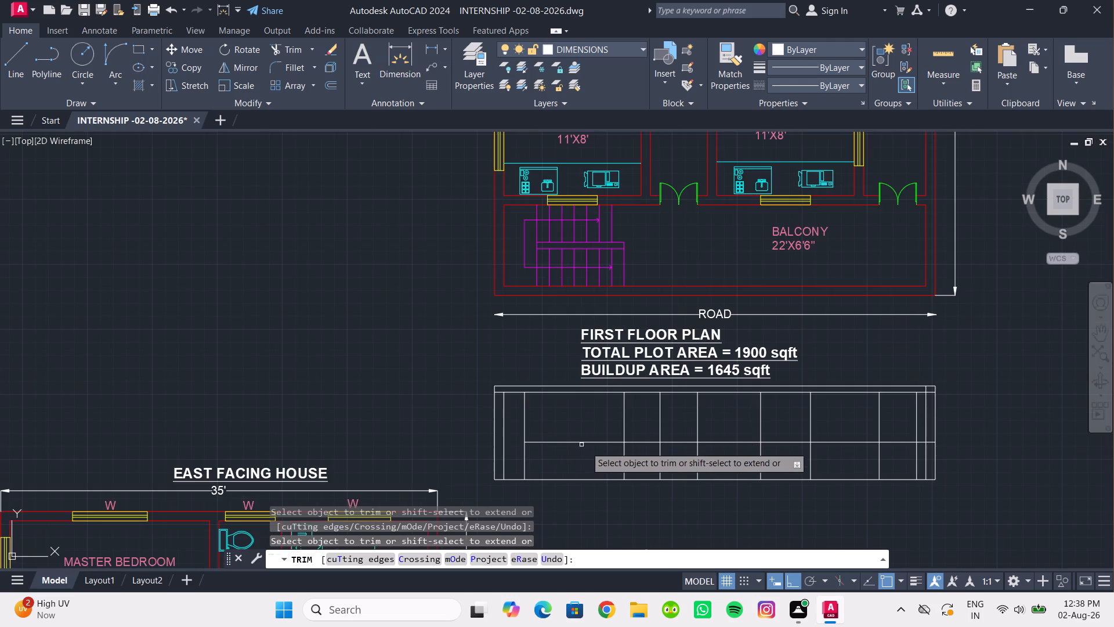
left_click_drag(587, 454, 581, 435)
middle_click_drag(599, 440, 500, 457)
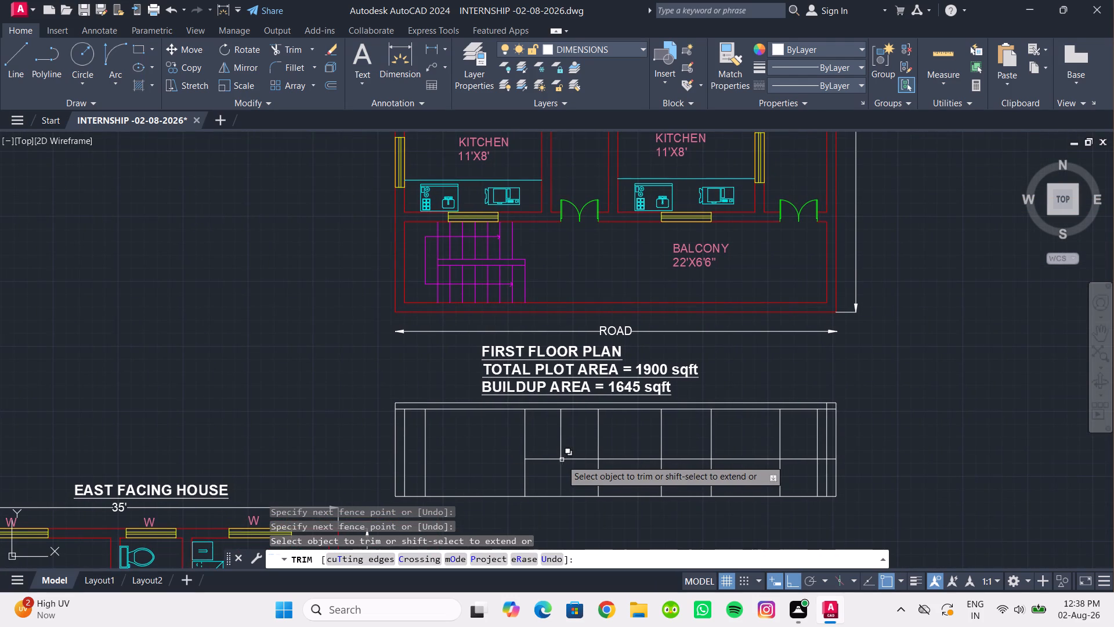
left_click(542, 461)
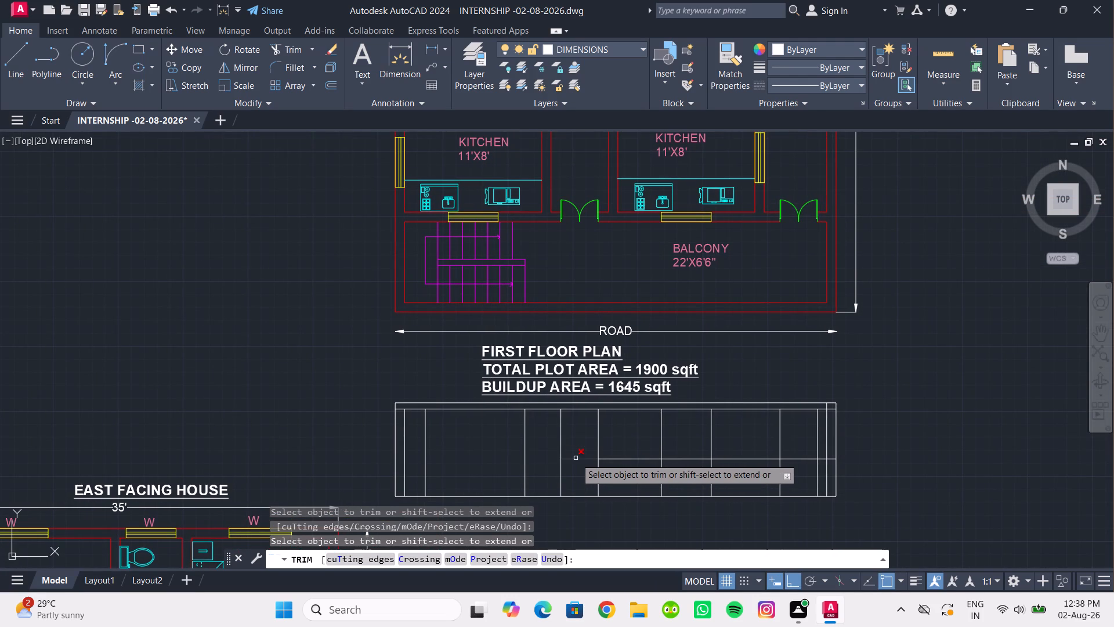
left_click(576, 458)
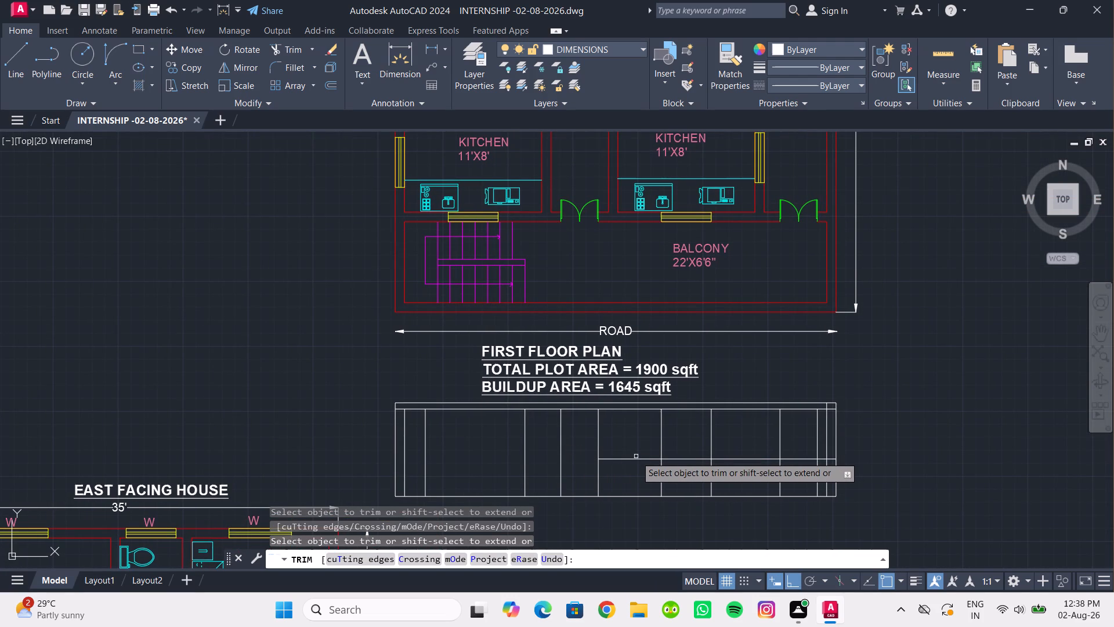
left_click(637, 459)
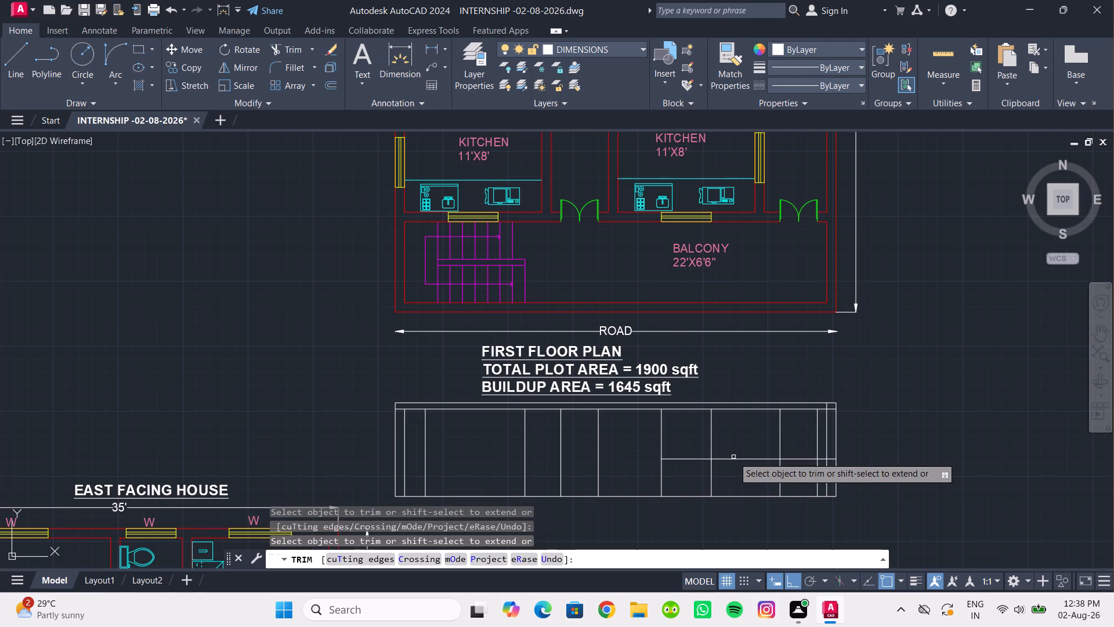
Trim the two window verticals below the middle horizontal line, leaving the window's sides above it.
left_click_drag(654, 477, 729, 478)
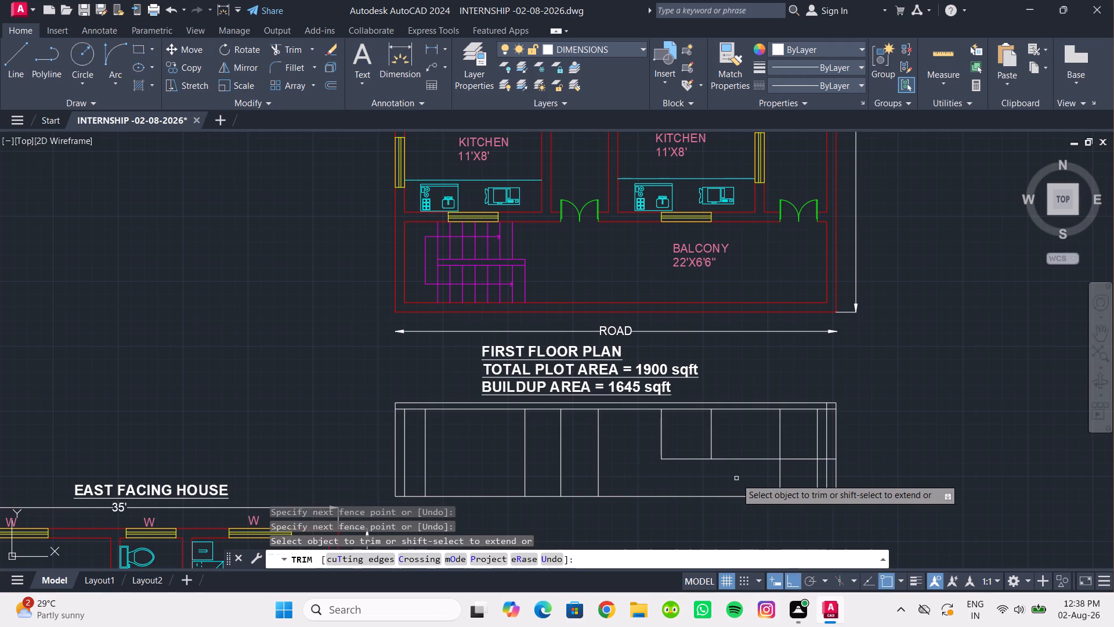
Trim the middle horizontal line from the window's right side to the elevation's right end, keeping only the window sill.
left_click_drag(744, 478, 742, 442)
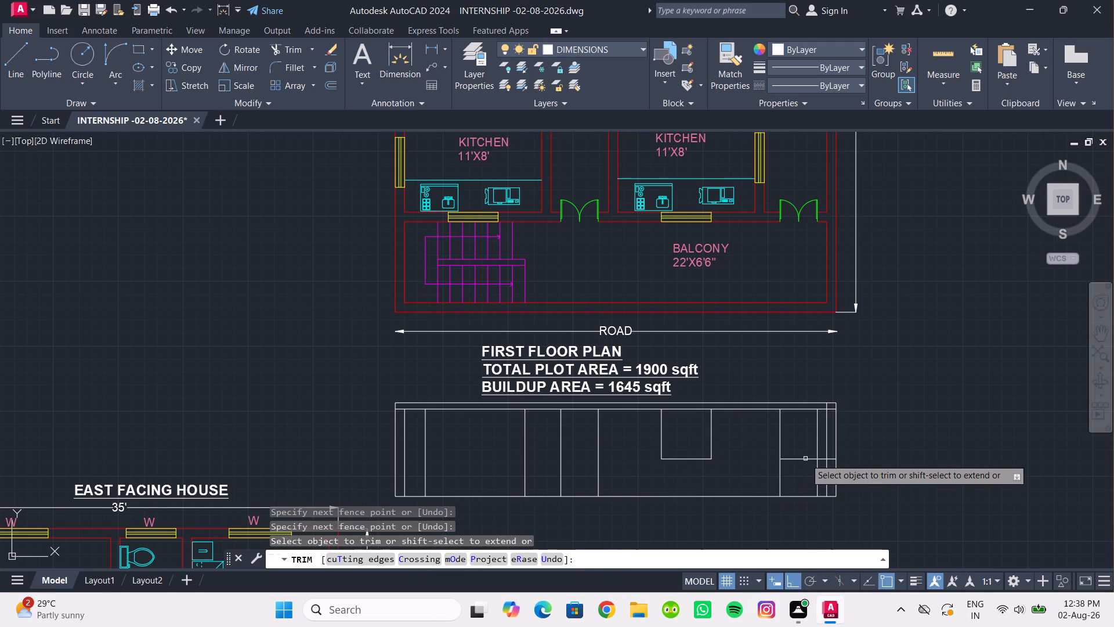
left_click(805, 459)
middle_click_drag(805, 460, 662, 470)
scroll(685, 475, "up", 2)
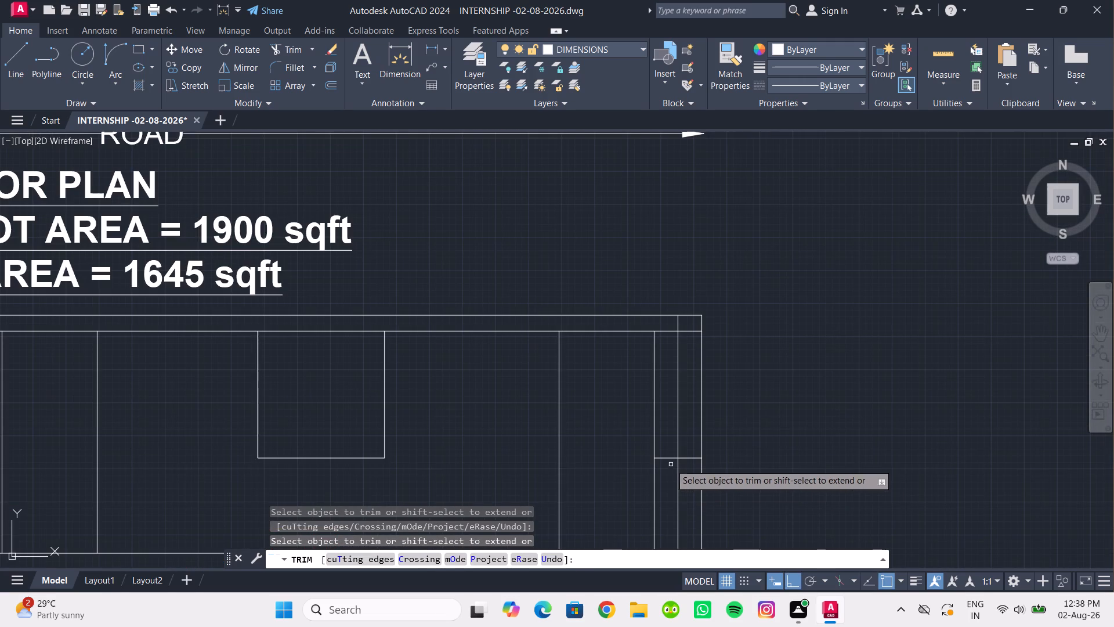
left_click(665, 458)
left_click(684, 458)
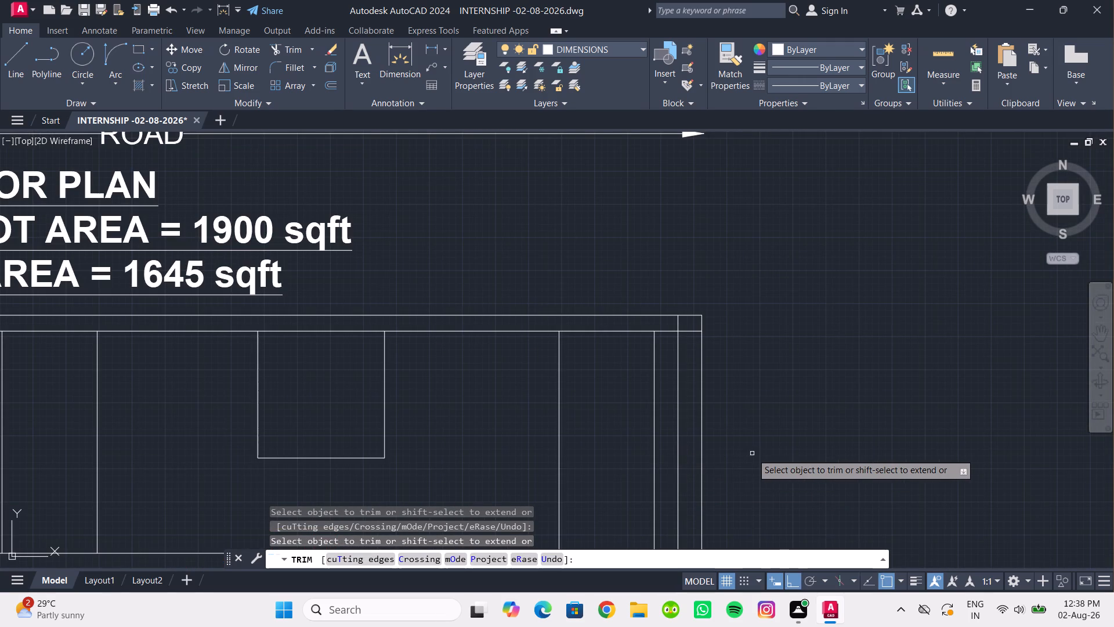
scroll(752, 453, "down", 2)
middle_click_drag(753, 455, 857, 434)
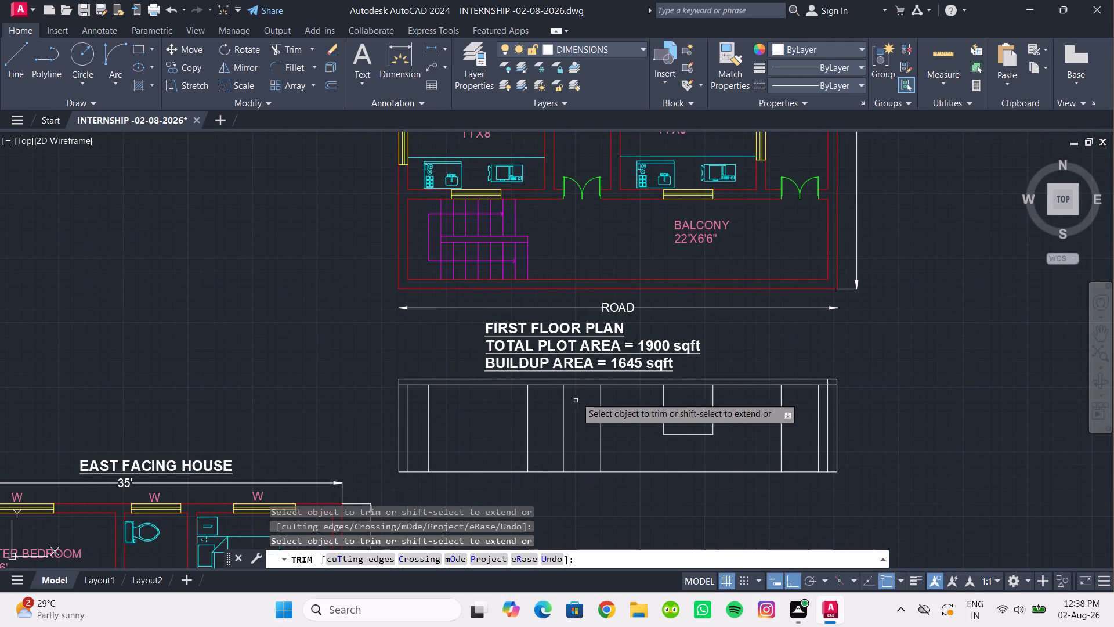
key("Escape")
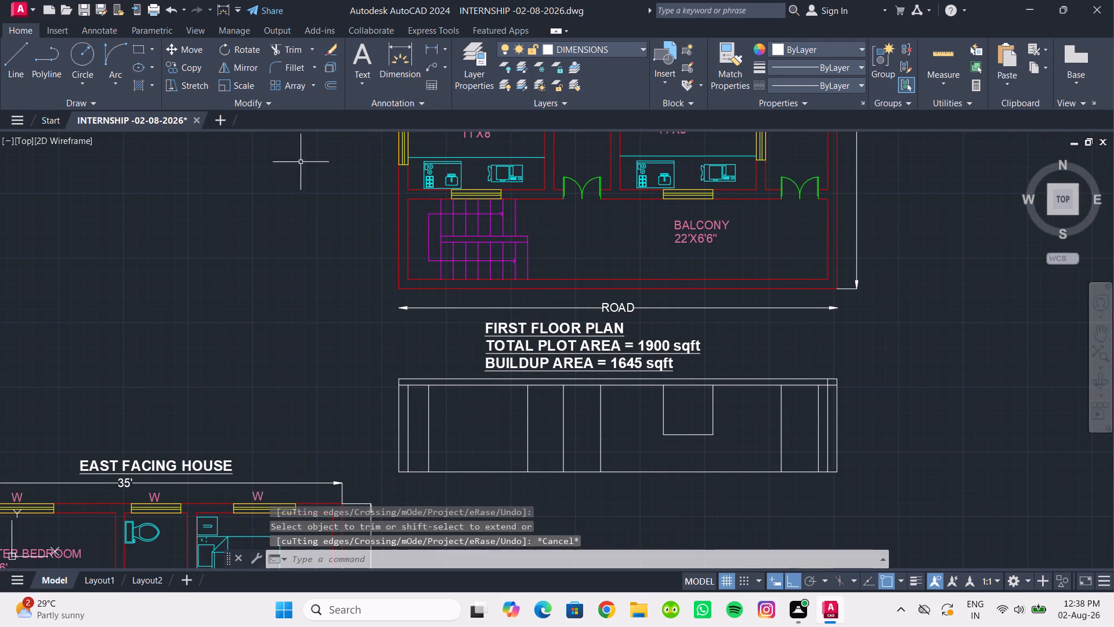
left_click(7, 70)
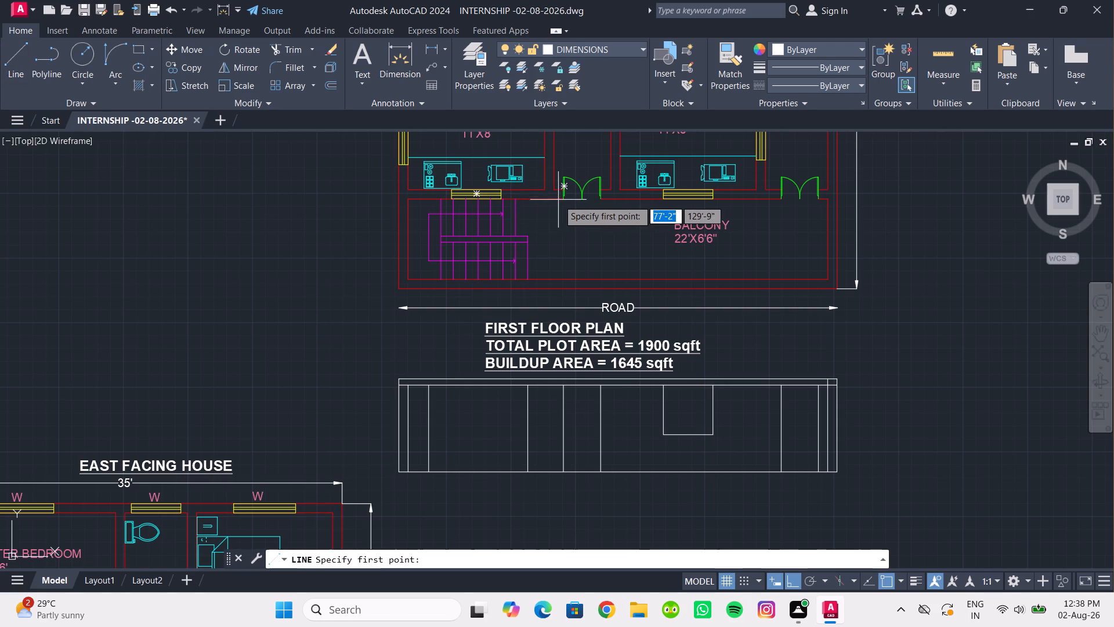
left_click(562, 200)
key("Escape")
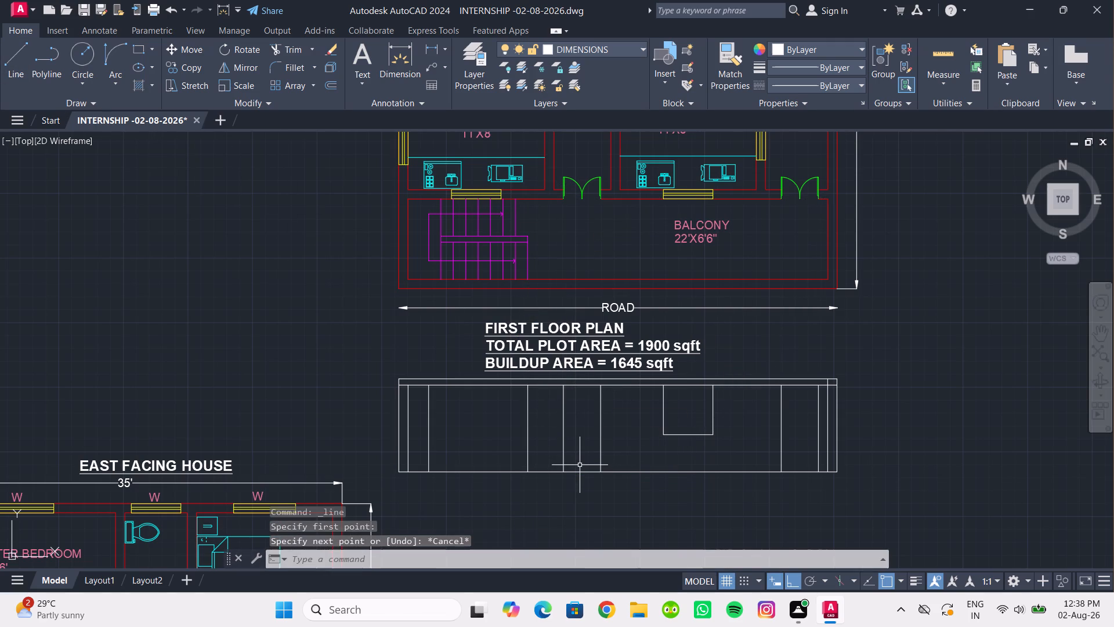
Move the staircase profile from beside the ground floor elevation into the first floor elevation, placing its bottom step corner at the foot of the first projected staircase line.
middle_click_drag(578, 464, 595, 437)
scroll(595, 437, "up", 1)
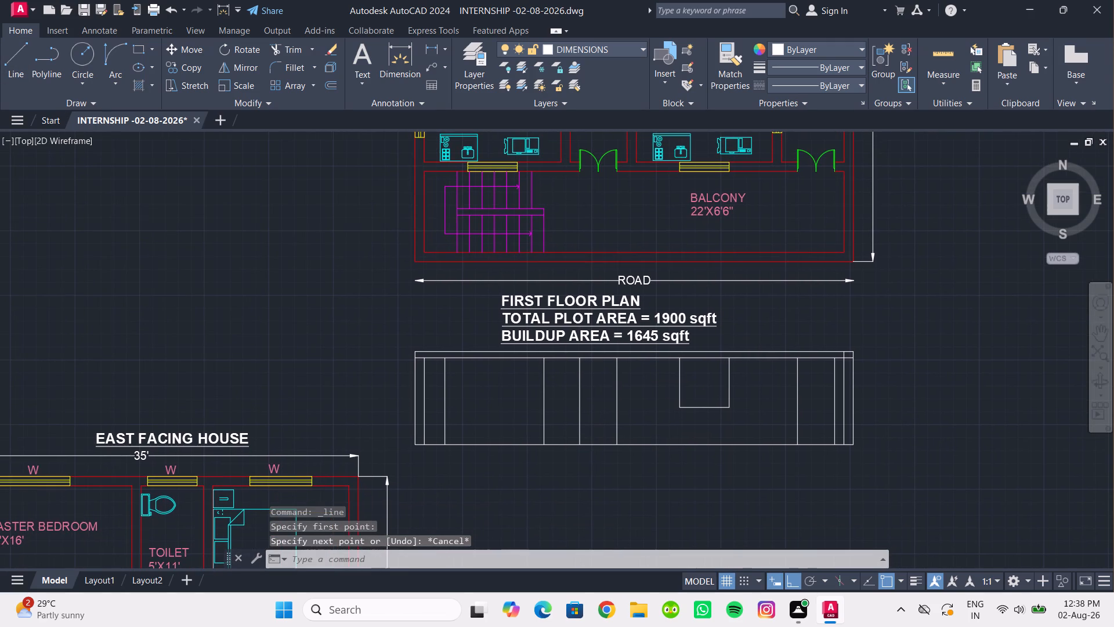
scroll(595, 437, "down", 1)
middle_click_drag(595, 437, 692, 334)
middle_click_drag(692, 334, 679, 386)
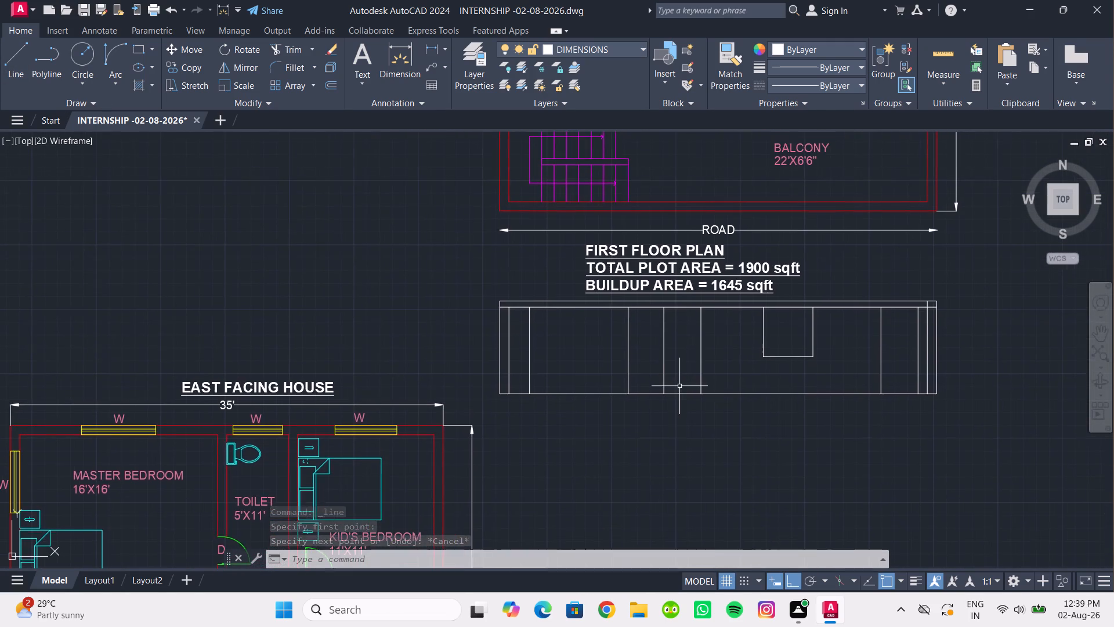
scroll(679, 386, "up", 1)
scroll(674, 385, "down", 1)
middle_click_drag(674, 385, 674, 433)
scroll(600, 428, "down", 1)
middle_click_drag(600, 428, 690, 303)
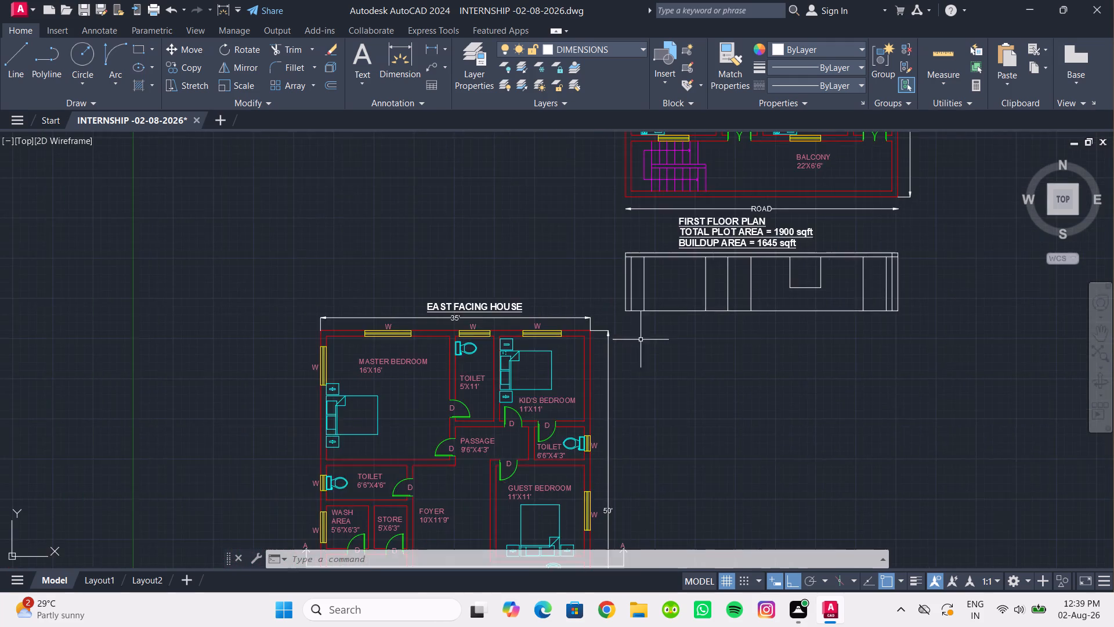
middle_click_drag(382, 471, 488, 308)
middle_click_drag(272, 444, 308, 322)
middle_click_drag(360, 470, 379, 376)
left_click_drag(330, 401, 334, 407)
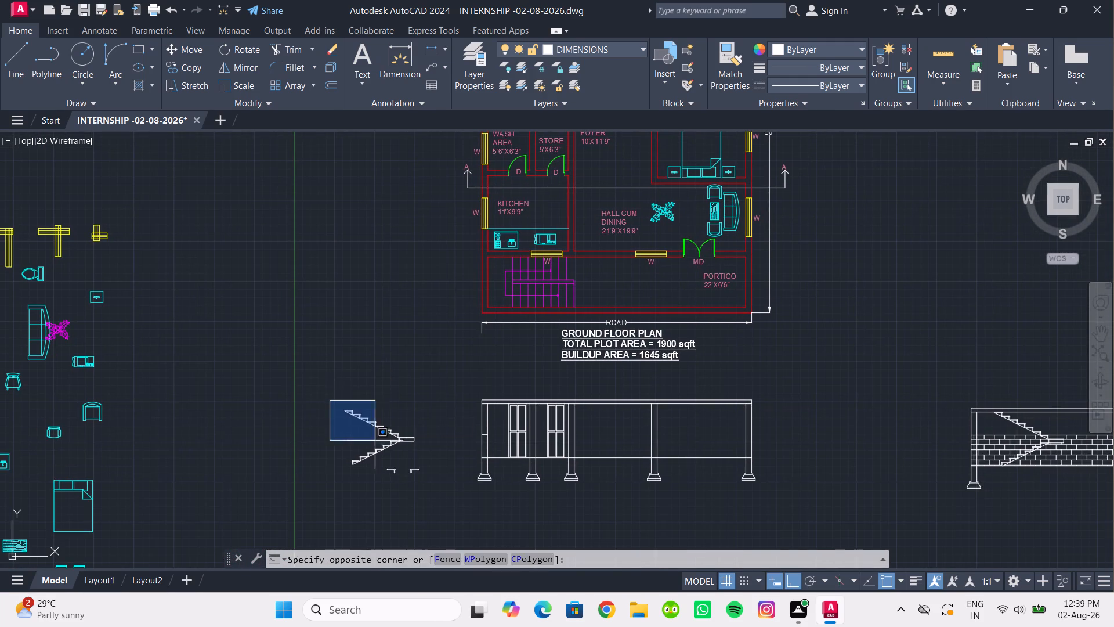
scroll(440, 464, "up", 2)
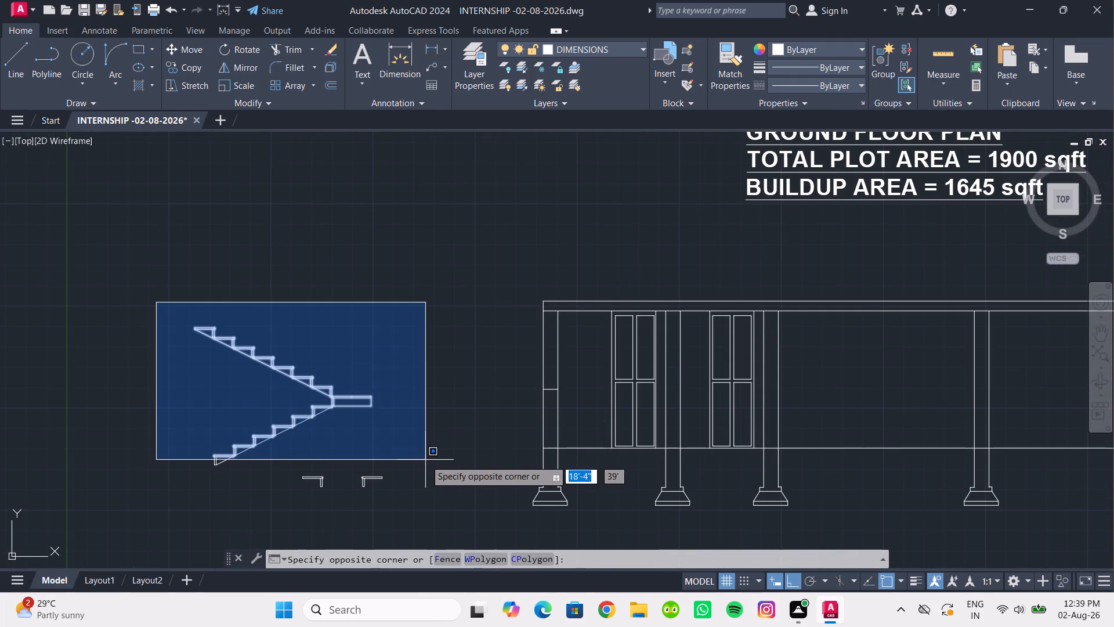
scroll(425, 460, "up", 2)
middle_click_drag(431, 473, 577, 405)
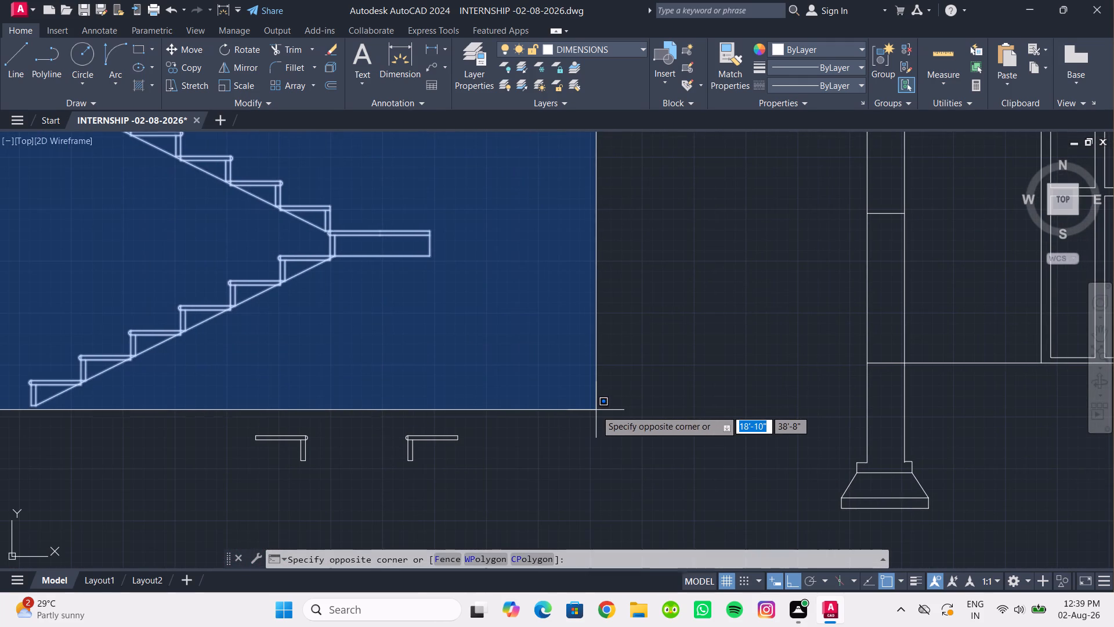
left_click(596, 410)
scroll(562, 390, "down", 2)
left_click(179, 51)
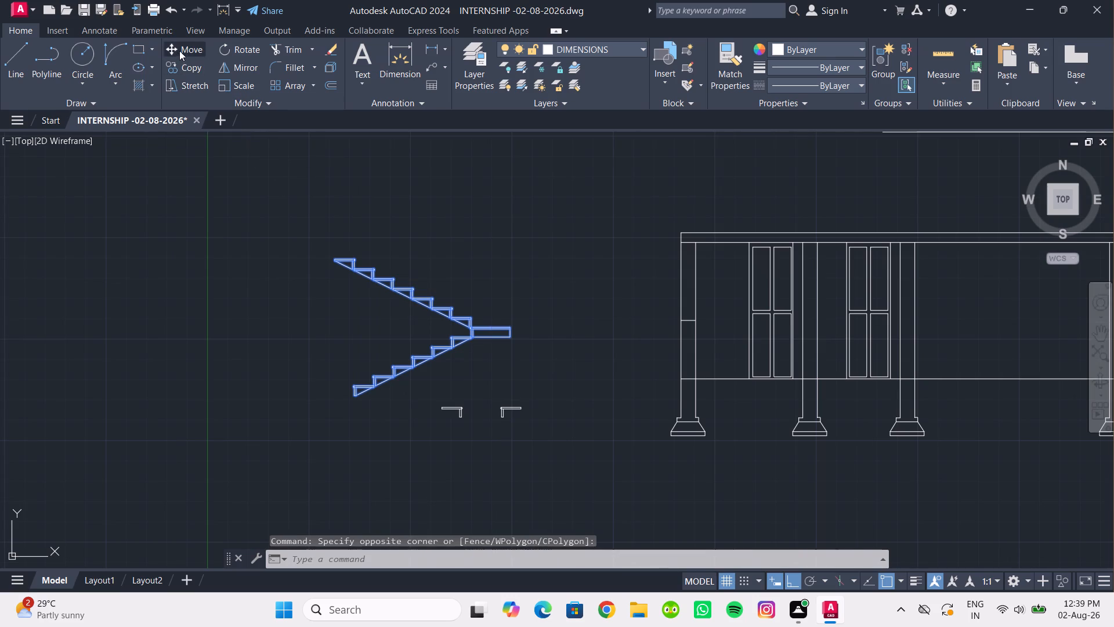
scroll(384, 467, "up", 1)
scroll(334, 364, "up", 4)
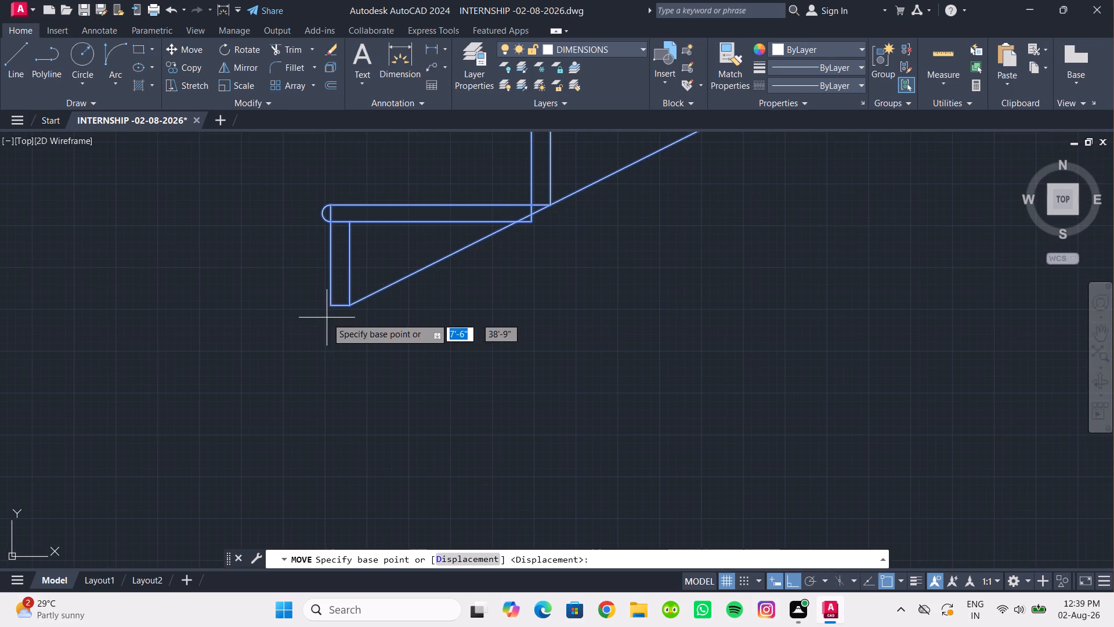
left_click(328, 307)
scroll(389, 330, "down", 4)
scroll(495, 351, "down", 3)
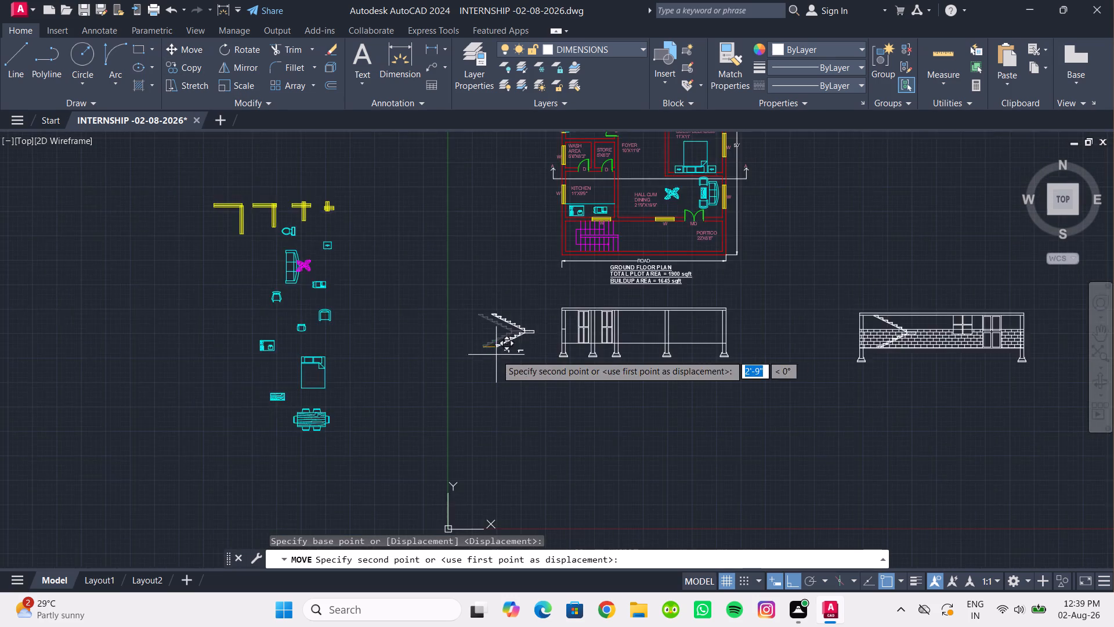
scroll(496, 355, "down", 3)
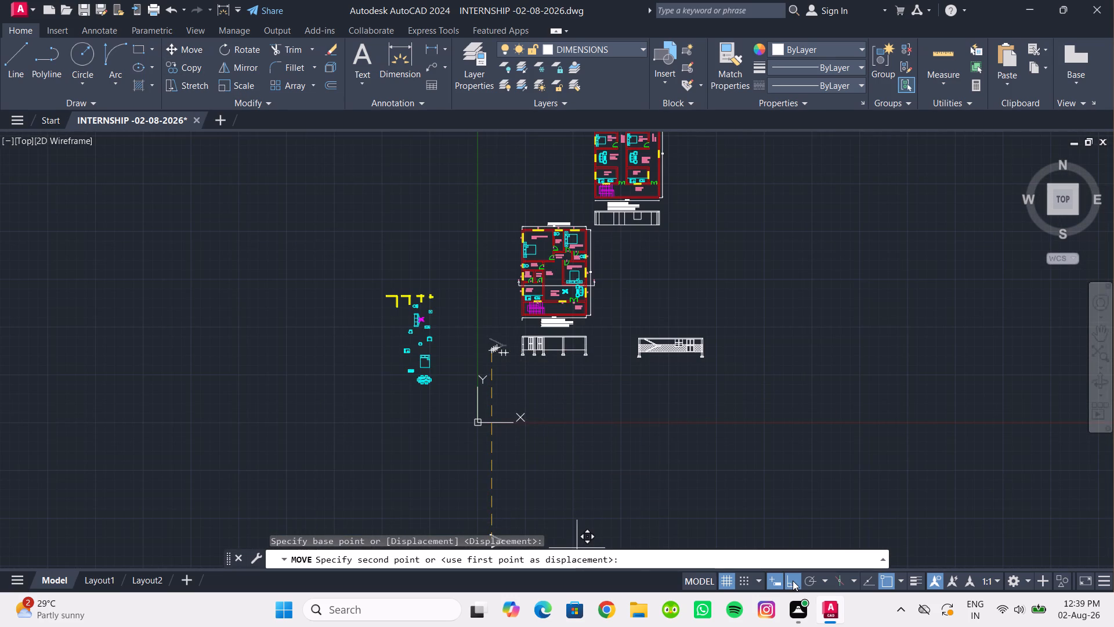
left_click(793, 581)
middle_click_drag(631, 293, 625, 463)
scroll(628, 430, "down", 1)
scroll(605, 404, "up", 4)
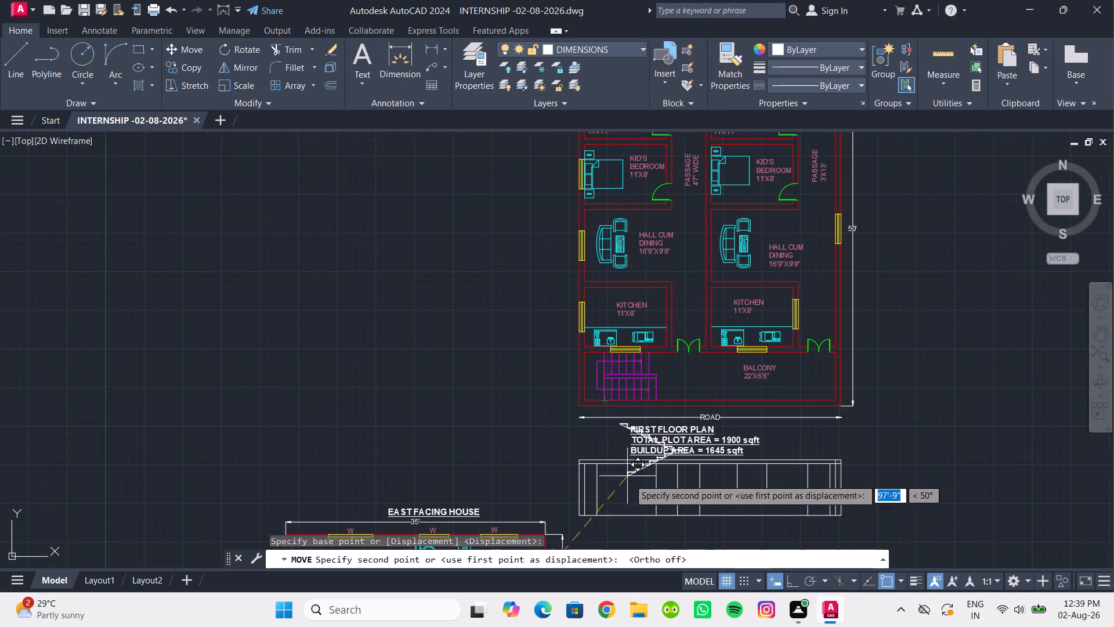
middle_click_drag(630, 483, 614, 416)
scroll(602, 435, "up", 3)
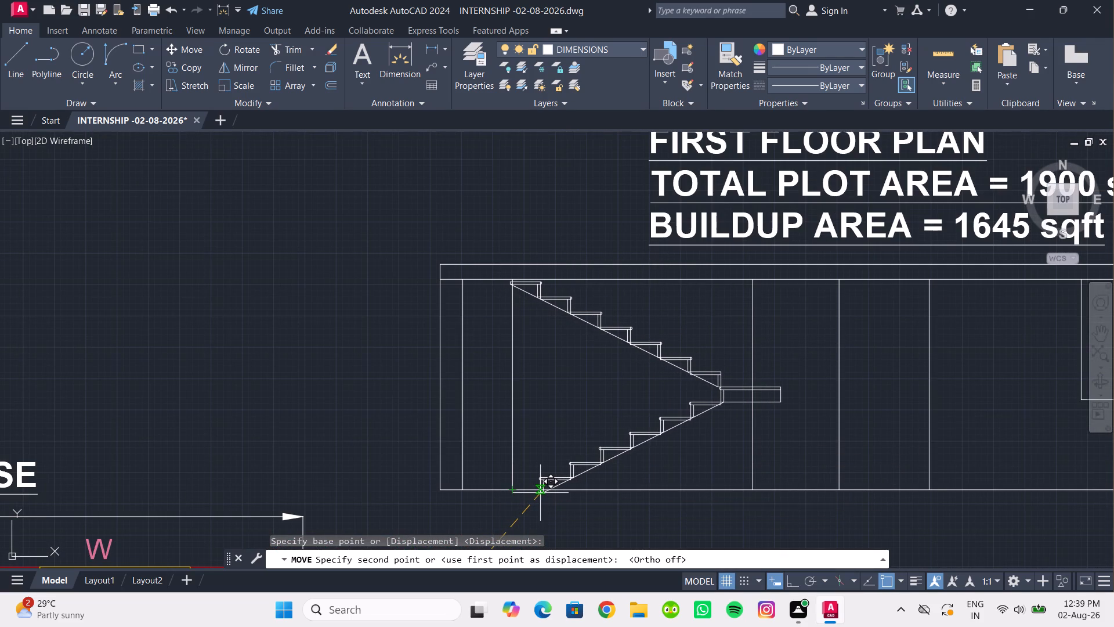
scroll(520, 489, "down", 2)
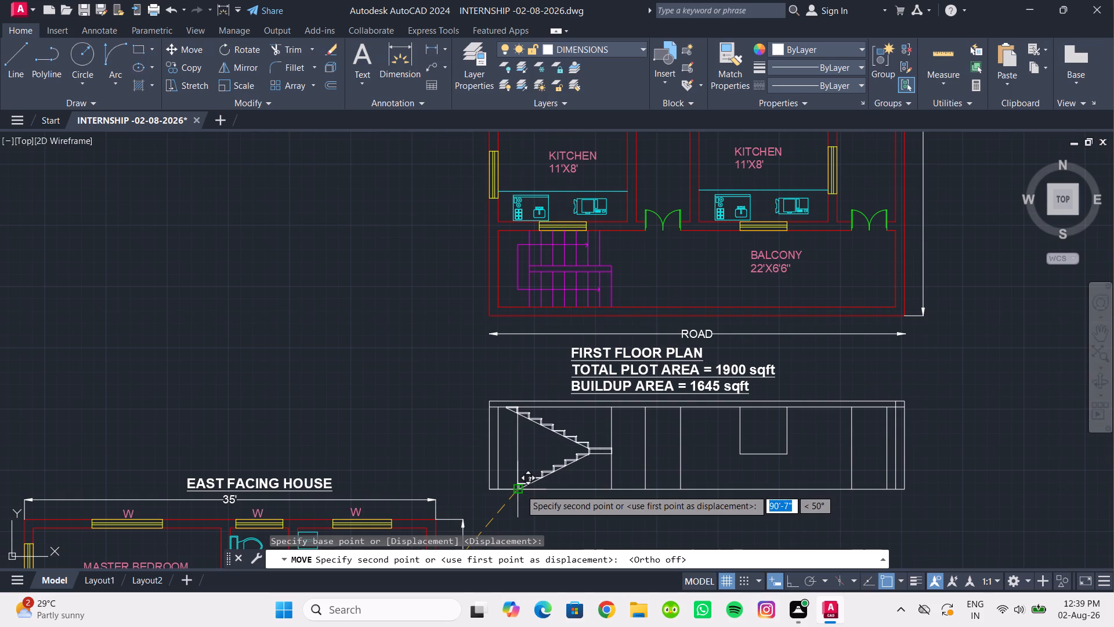
scroll(520, 489, "up", 4)
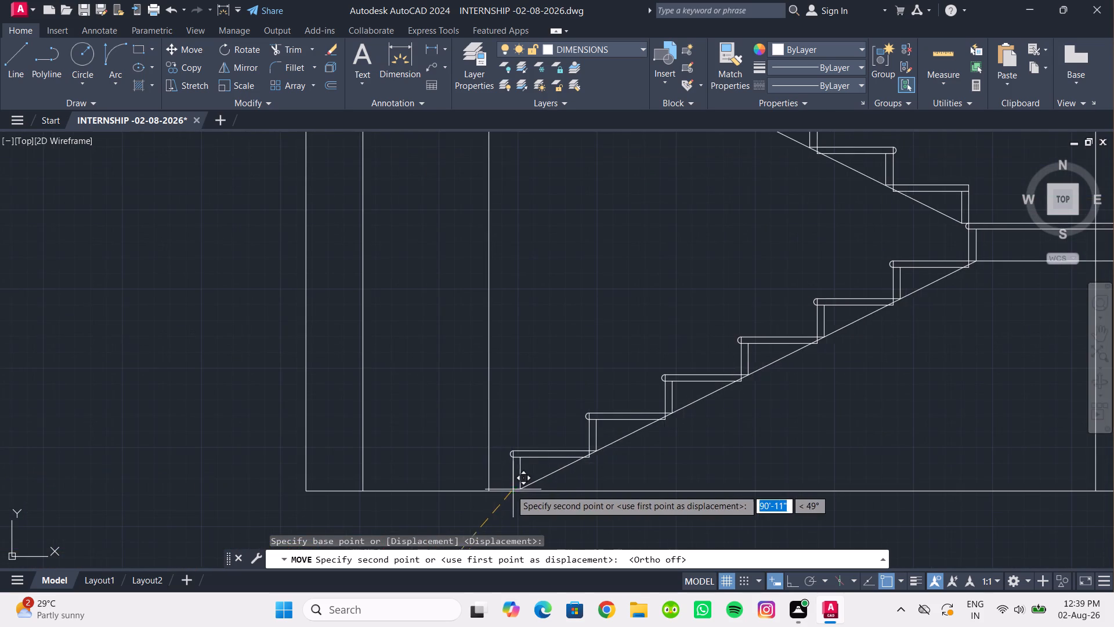
left_click(485, 490)
Delete the projected vertical line that crosses the staircase in the first floor elevation.
scroll(556, 482, "down", 3)
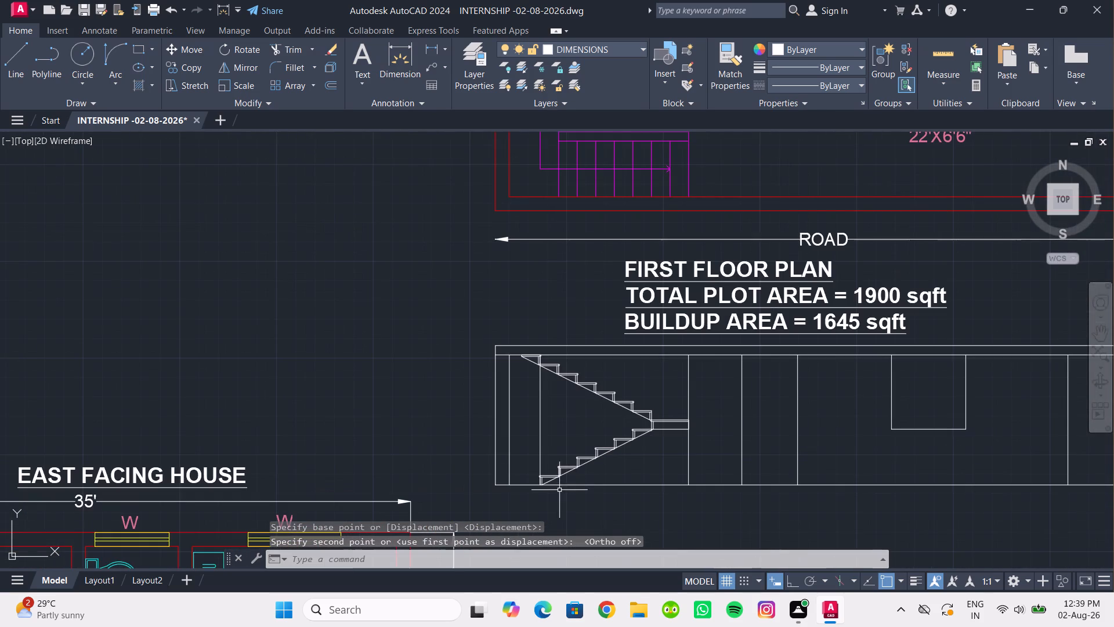
middle_click_drag(556, 416, 553, 449)
left_click(552, 452)
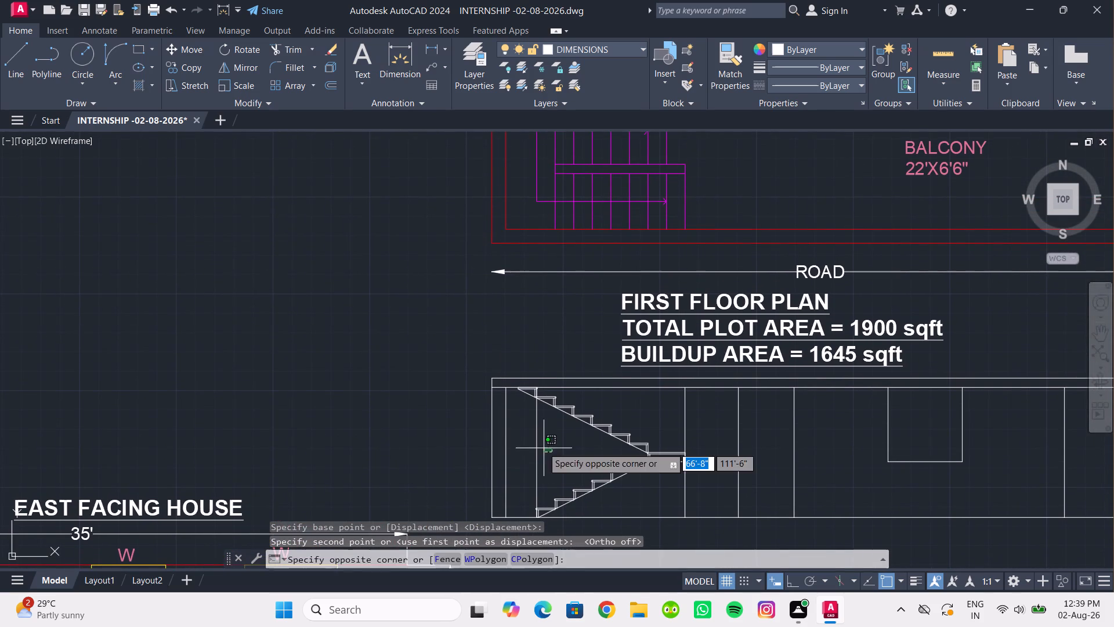
left_click(533, 437)
key("Delete")
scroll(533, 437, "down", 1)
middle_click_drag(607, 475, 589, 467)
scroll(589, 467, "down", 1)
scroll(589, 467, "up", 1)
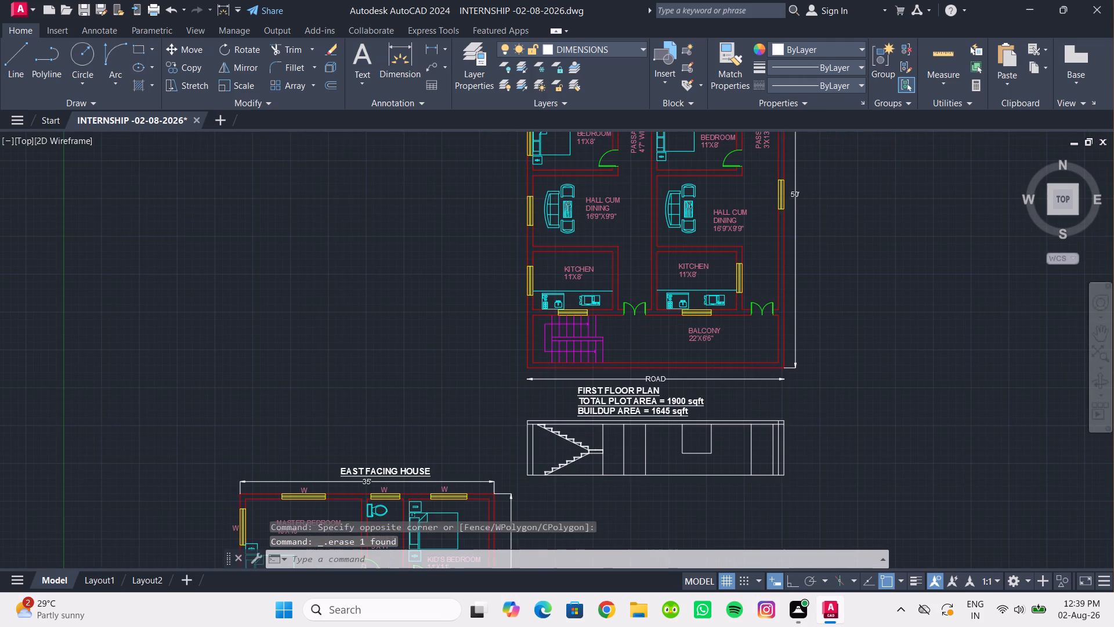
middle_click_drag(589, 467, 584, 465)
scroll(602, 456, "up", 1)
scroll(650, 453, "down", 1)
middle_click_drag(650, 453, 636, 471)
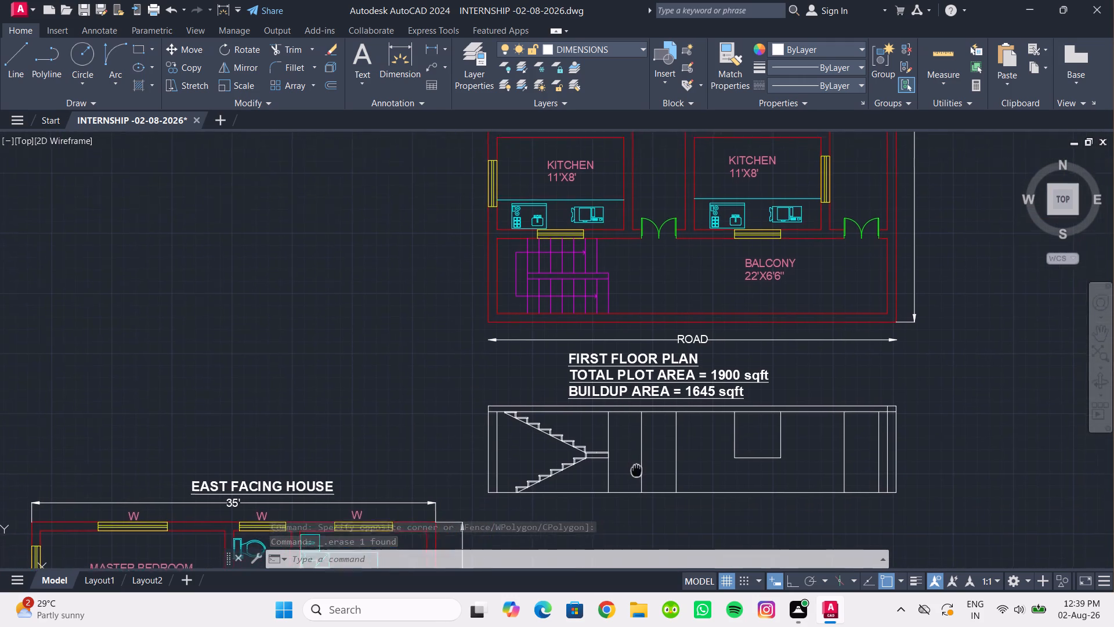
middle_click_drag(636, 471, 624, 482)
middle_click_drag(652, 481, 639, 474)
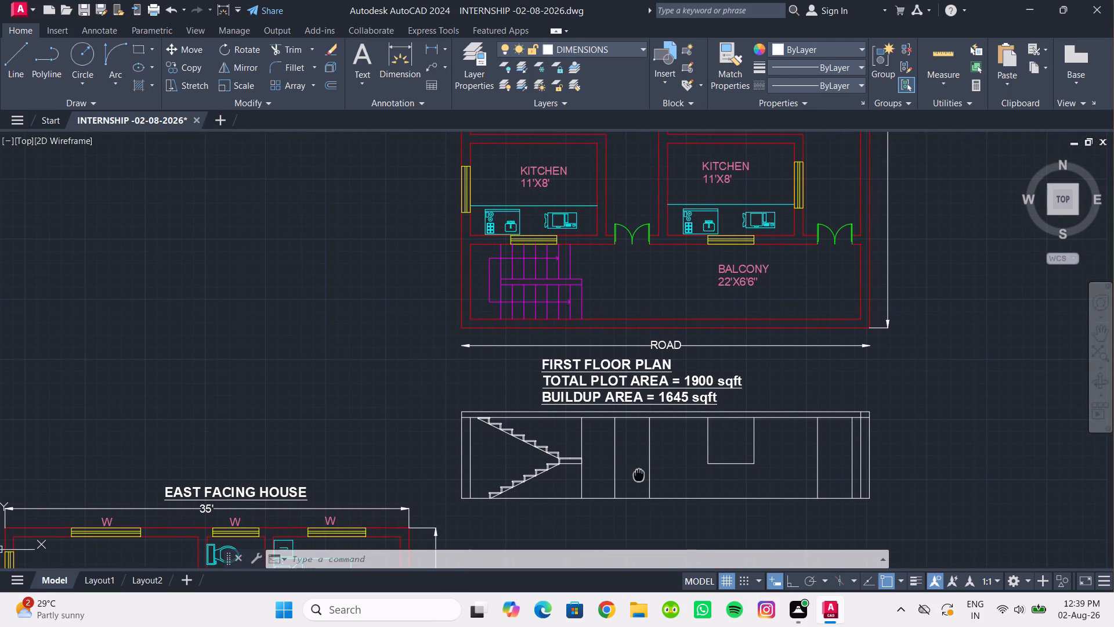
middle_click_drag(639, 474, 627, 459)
Draw a narrow rectangular panel about 3'-6" high just inside the upper-left corner of the bay beside the staircase landing.
scroll(625, 449, "up", 1)
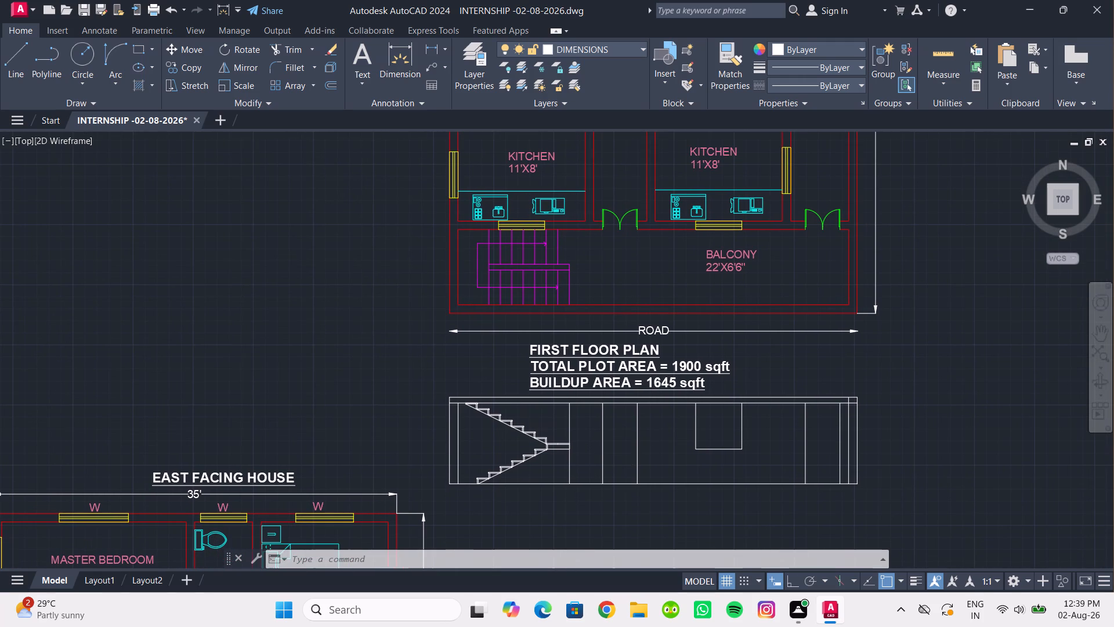
type("REC")
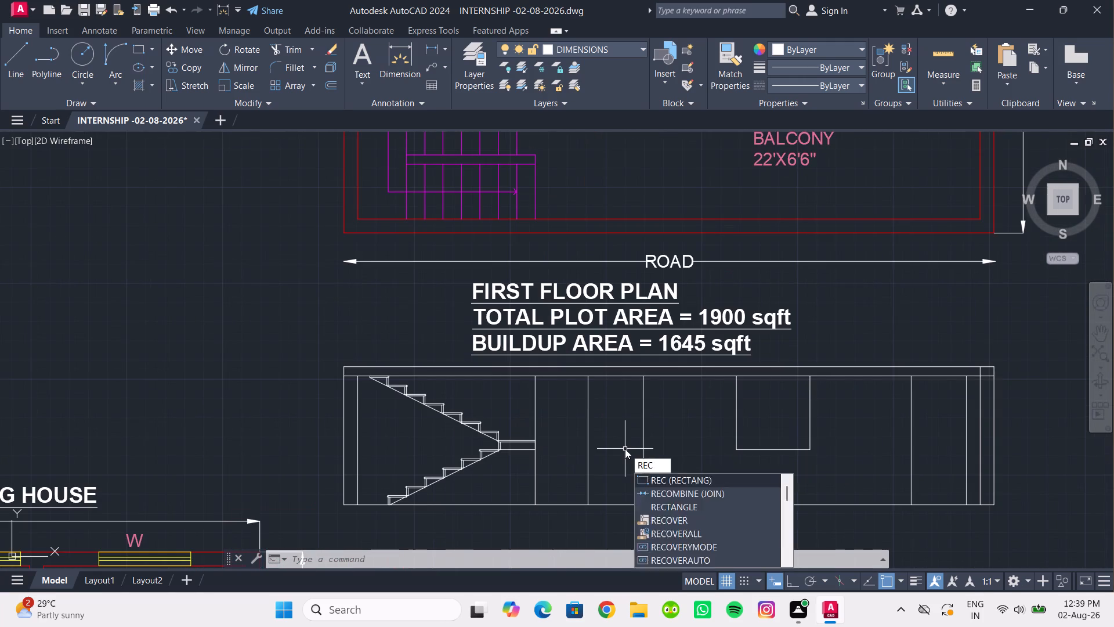
key("Return")
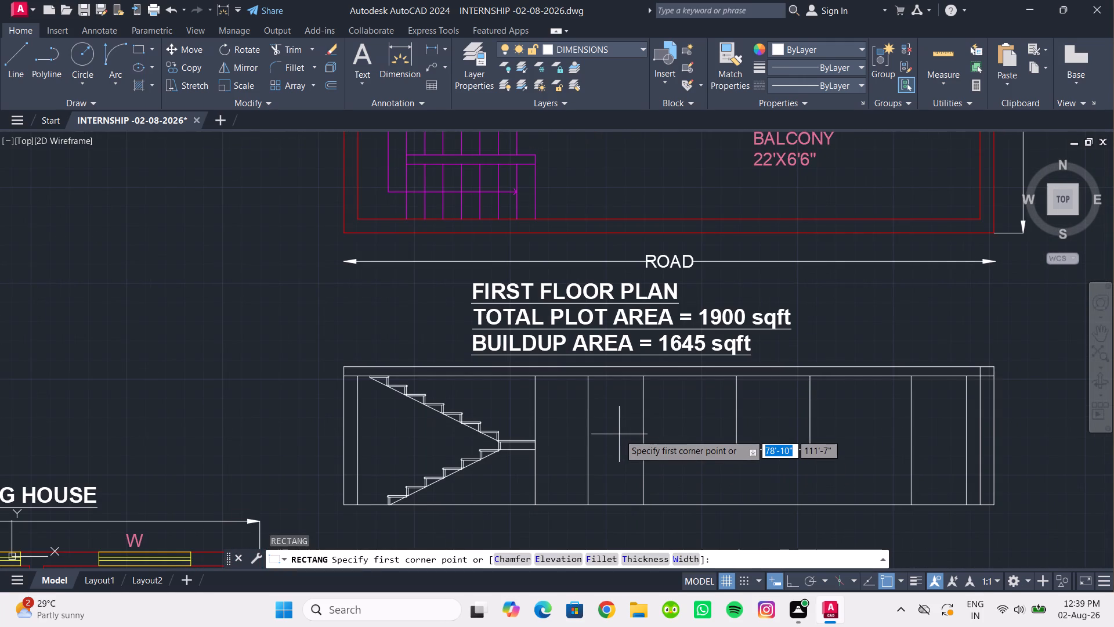
scroll(568, 395, "up", 2)
middle_click_drag(568, 395, 572, 396)
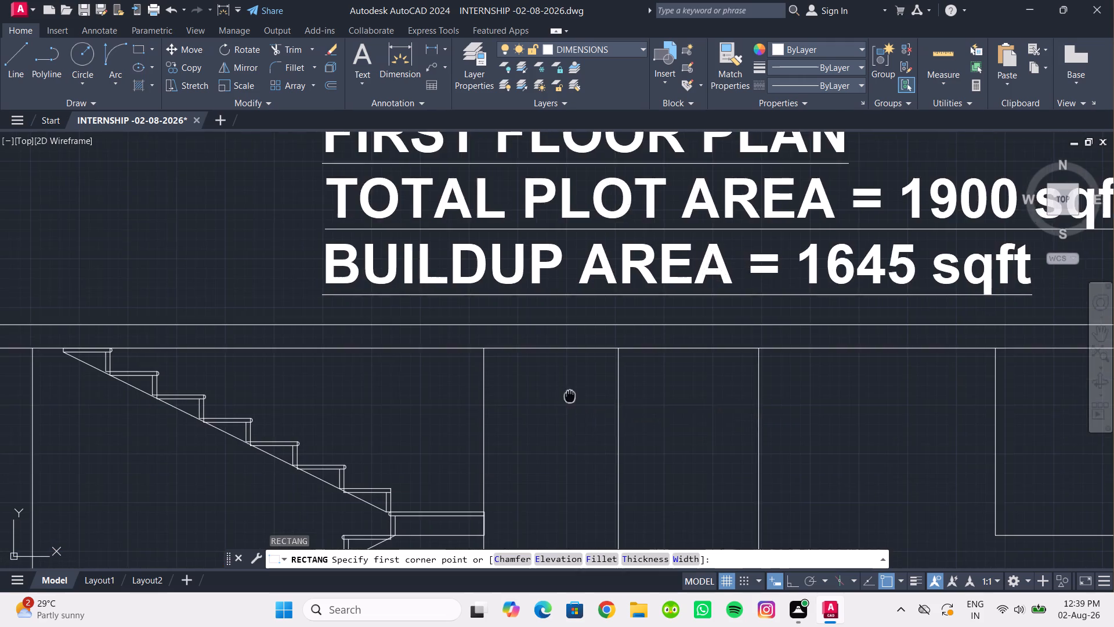
middle_click_drag(572, 396, 665, 376)
scroll(607, 351, "up", 2)
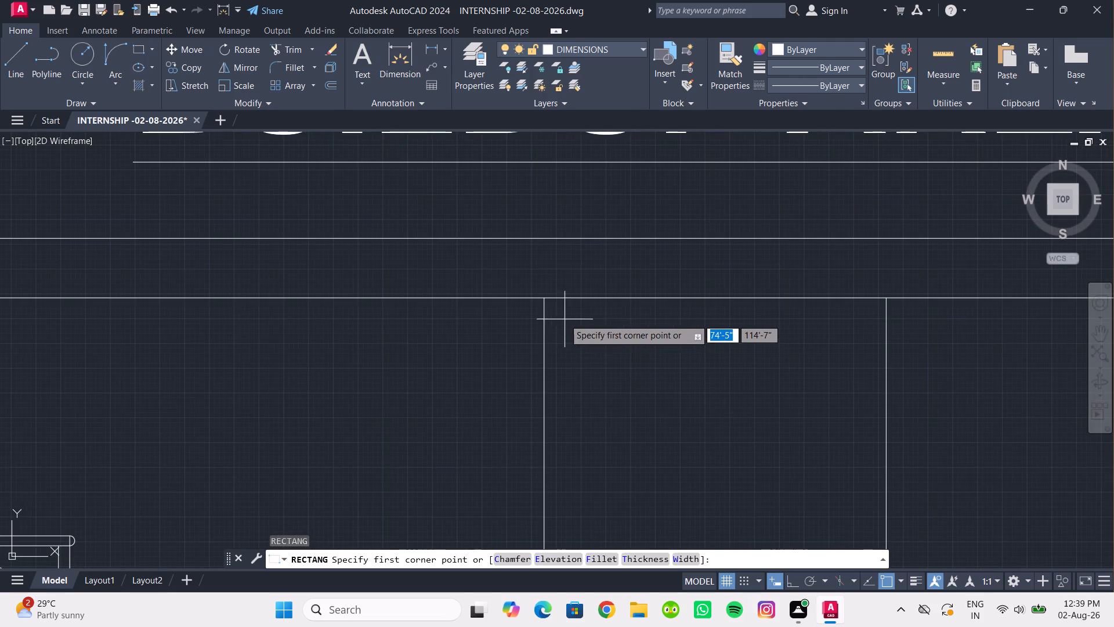
scroll(560, 313, "up", 3)
left_click(515, 268)
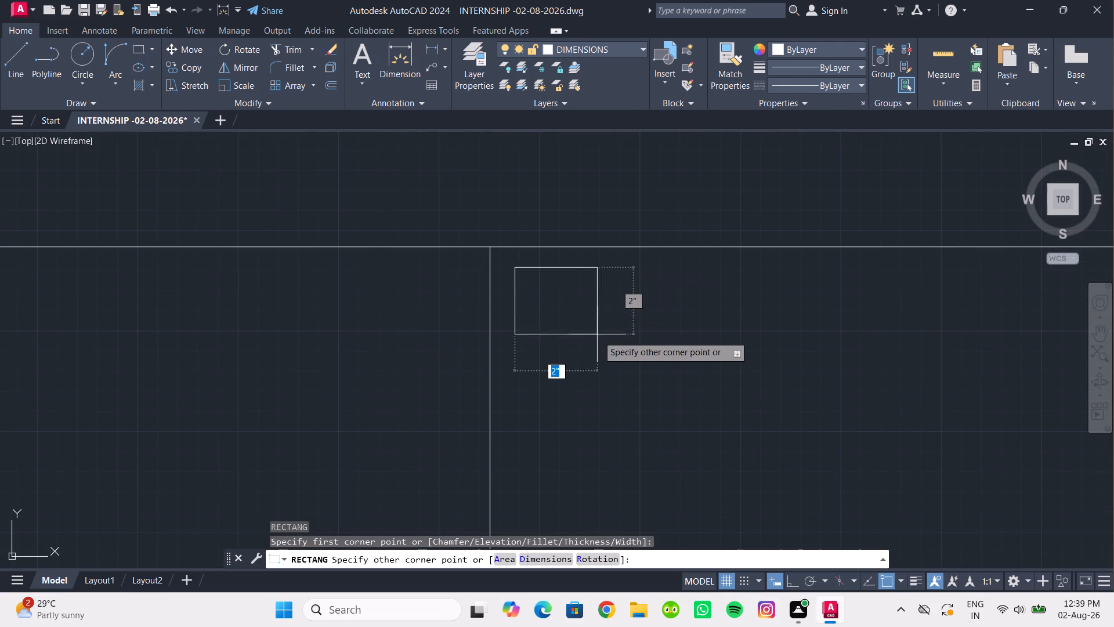
scroll(605, 352, "down", 4)
middle_click_drag(618, 376, 536, 233)
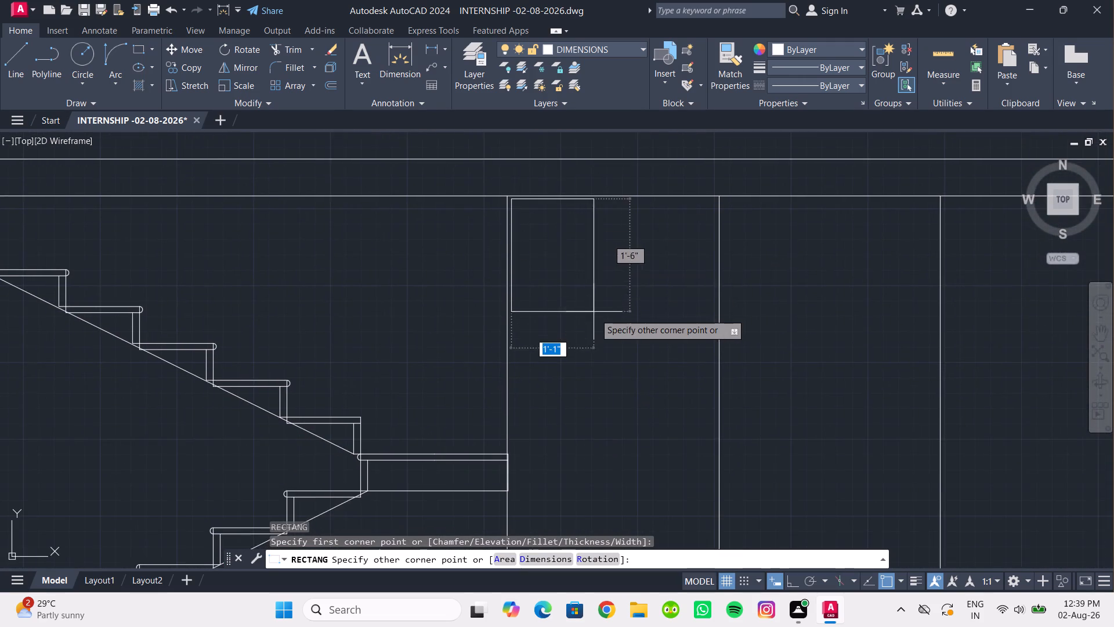
scroll(595, 315, "down", 3)
scroll(609, 349, "up", 1)
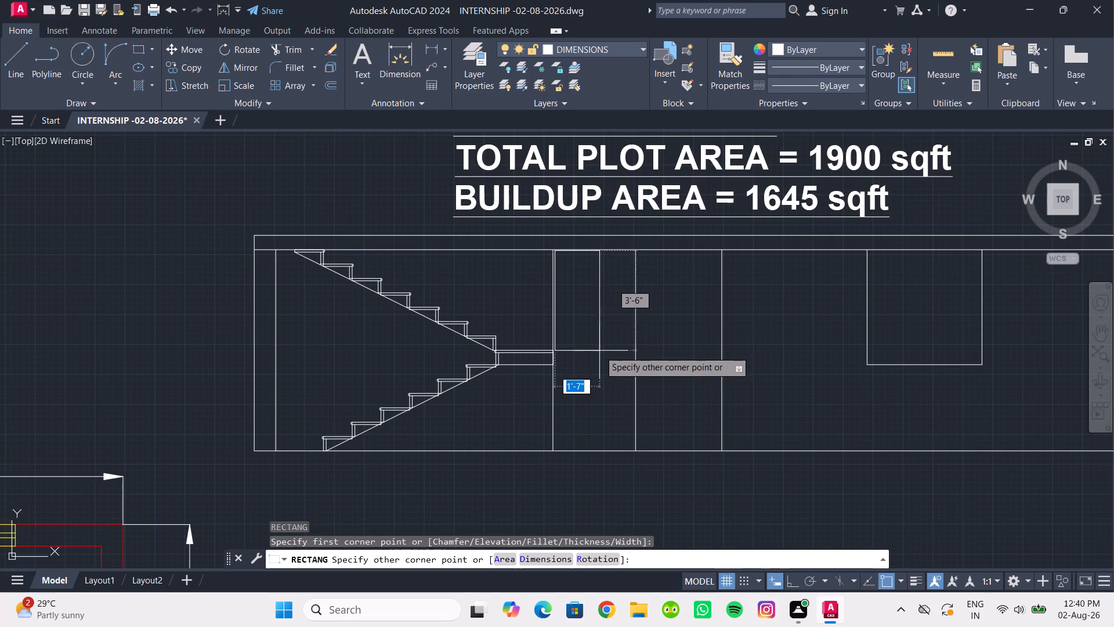
left_click(589, 354)
key("Escape")
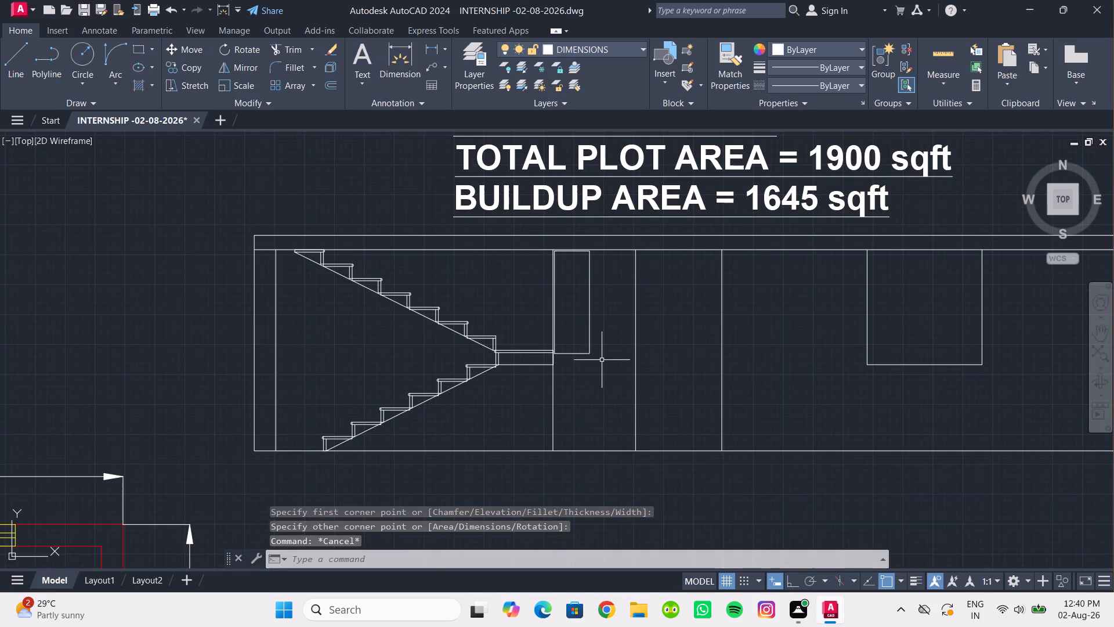
Copy the narrow panel rectangle to the right within the same bay, leaving a small gap between the two panels.
left_click_drag(602, 360, 591, 347)
left_click(578, 322)
middle_click_drag(567, 300, 439, 318)
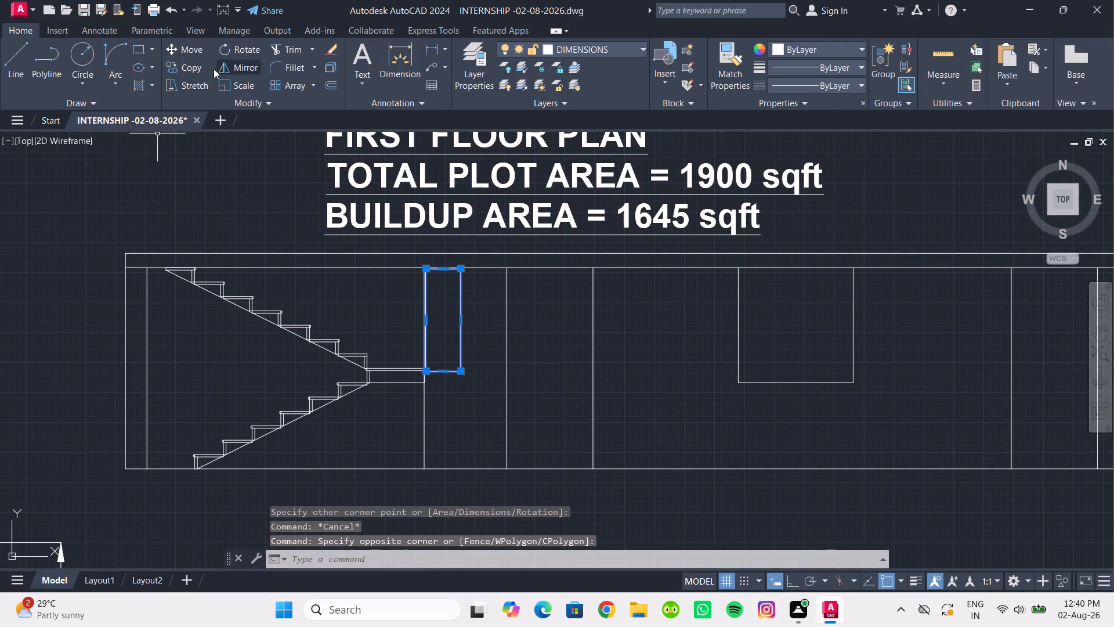
left_click(194, 67)
scroll(449, 272, "up", 3)
scroll(390, 279, "up", 3)
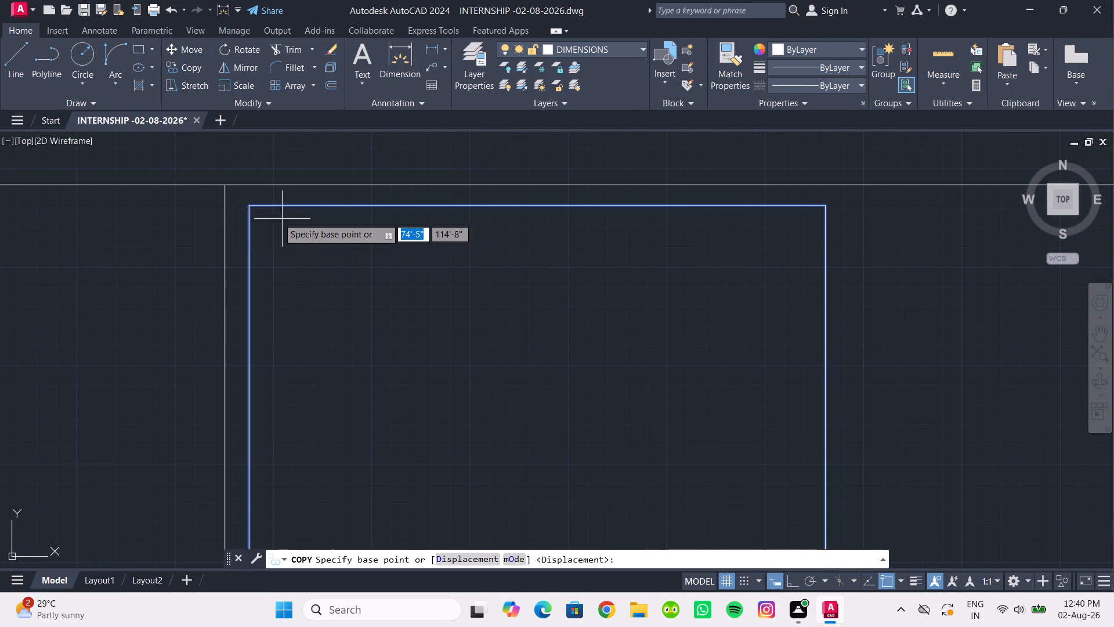
left_click(248, 205)
scroll(573, 221, "down", 2)
middle_click_drag(573, 221, 469, 233)
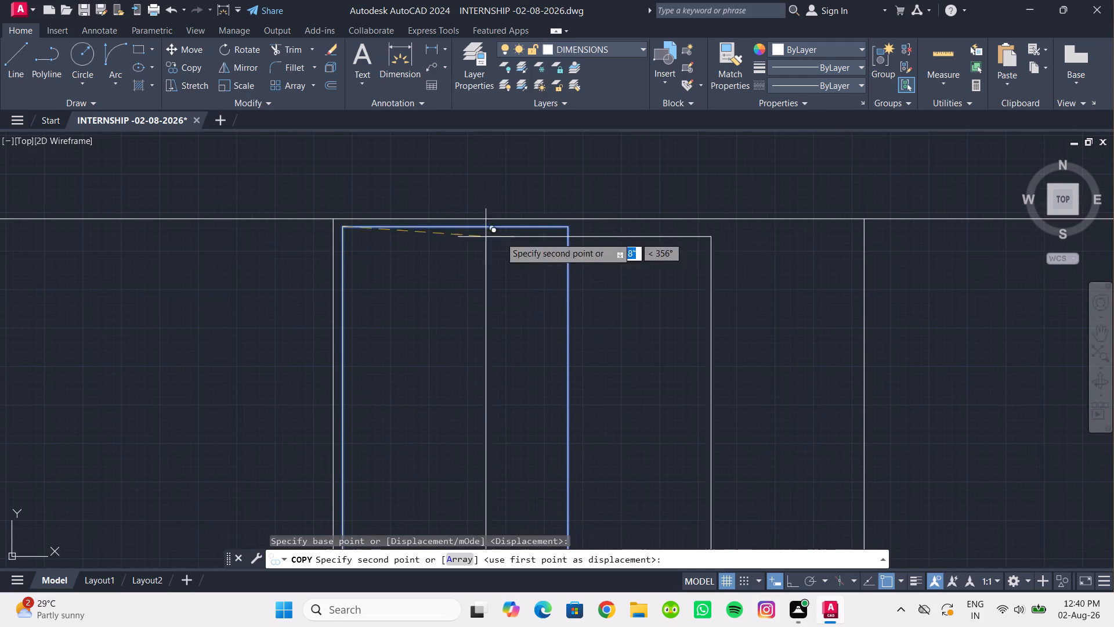
left_click(598, 228)
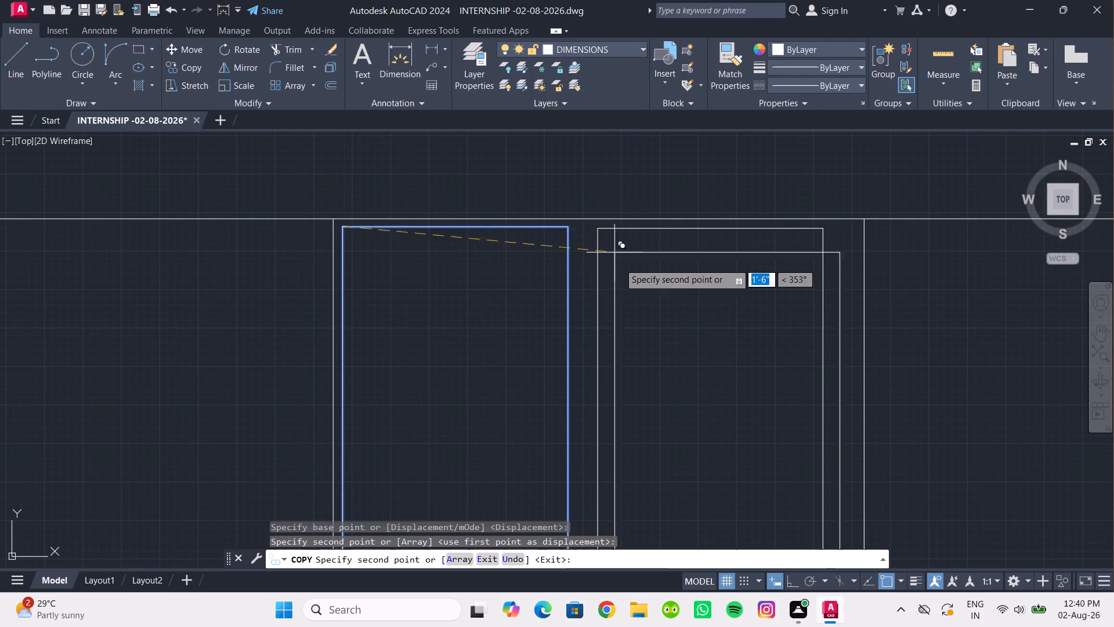
scroll(633, 283, "down", 3)
key("Escape")
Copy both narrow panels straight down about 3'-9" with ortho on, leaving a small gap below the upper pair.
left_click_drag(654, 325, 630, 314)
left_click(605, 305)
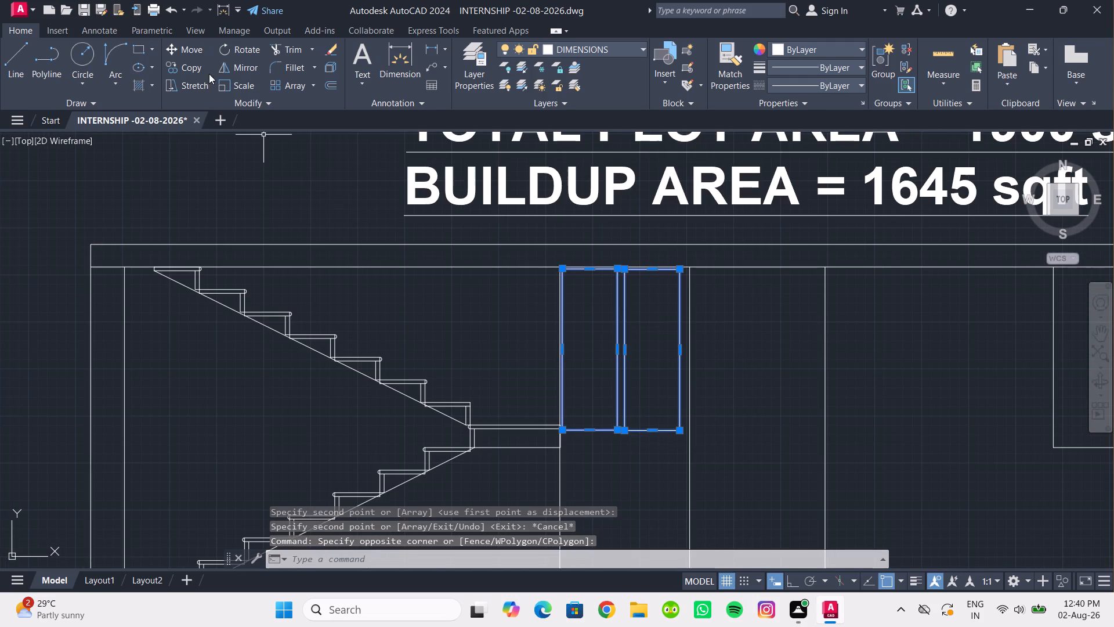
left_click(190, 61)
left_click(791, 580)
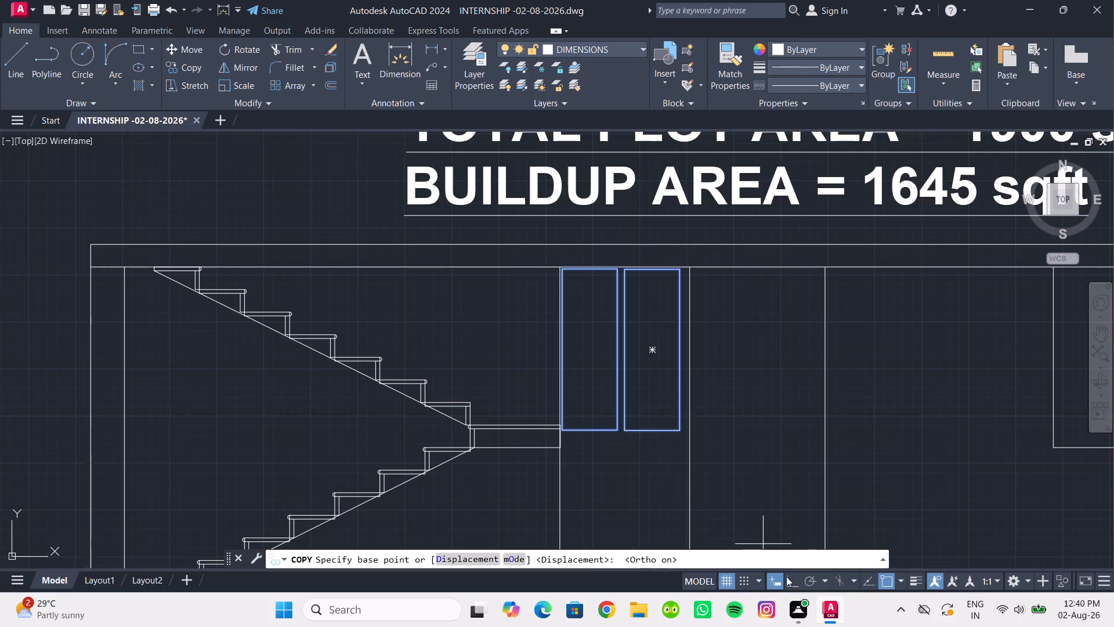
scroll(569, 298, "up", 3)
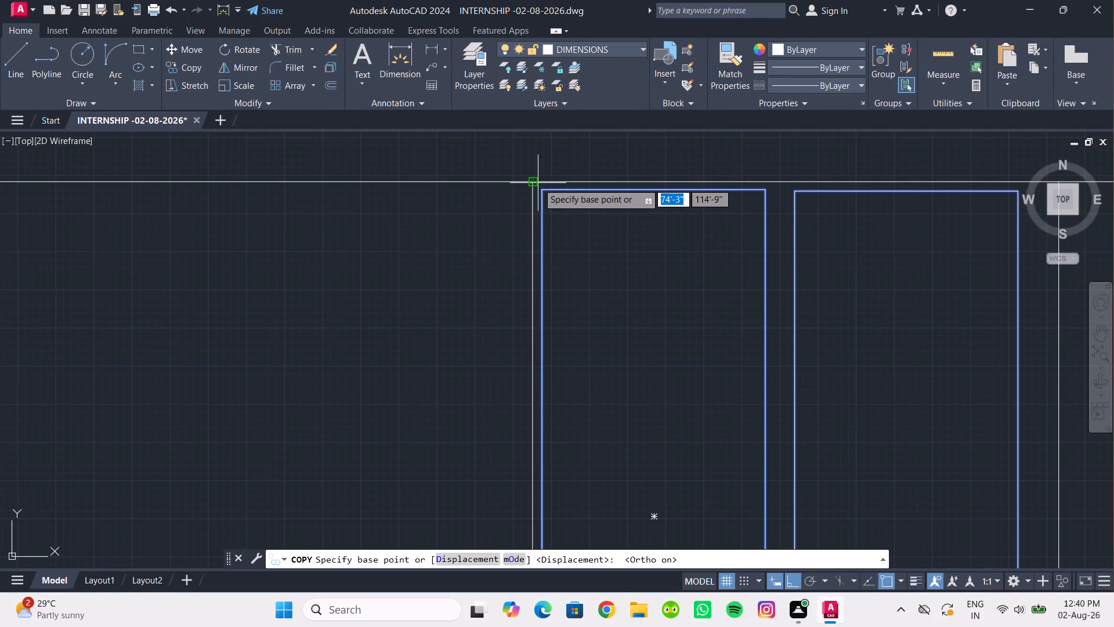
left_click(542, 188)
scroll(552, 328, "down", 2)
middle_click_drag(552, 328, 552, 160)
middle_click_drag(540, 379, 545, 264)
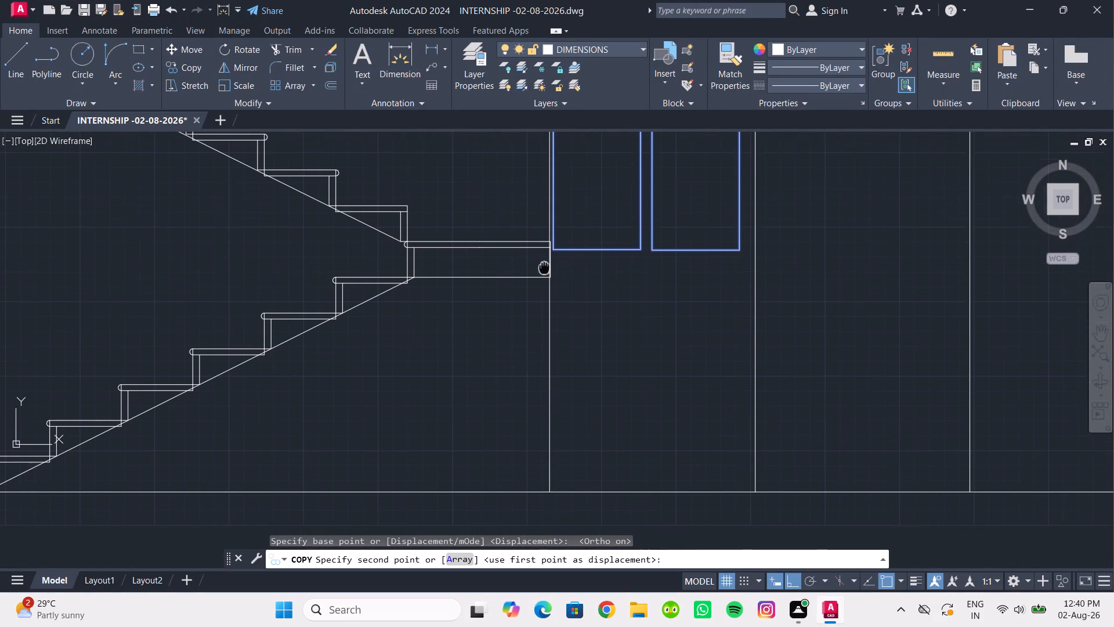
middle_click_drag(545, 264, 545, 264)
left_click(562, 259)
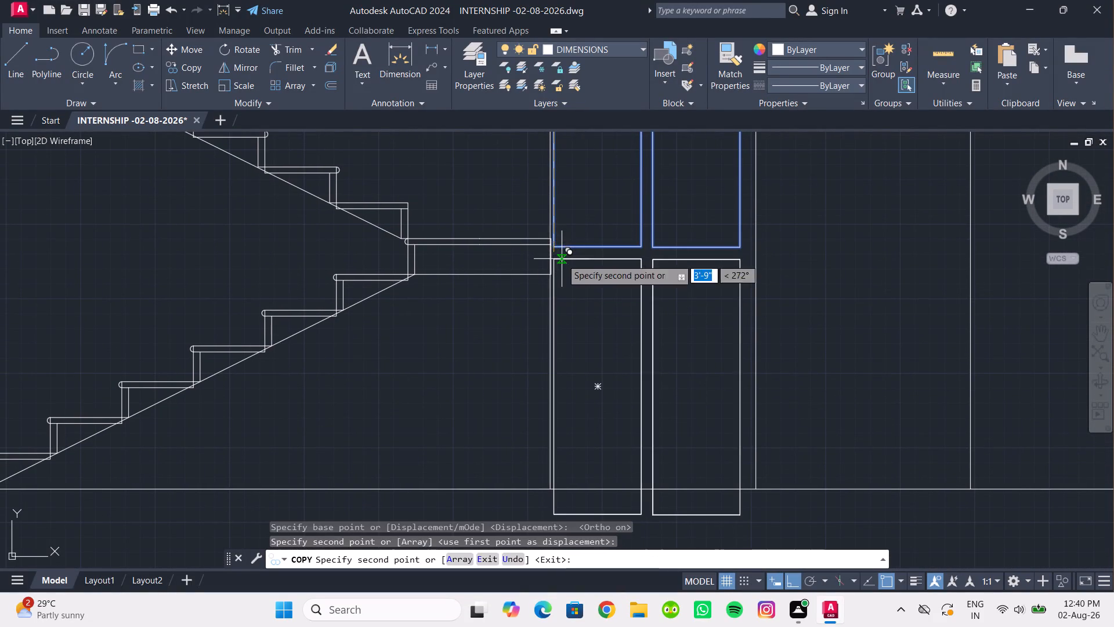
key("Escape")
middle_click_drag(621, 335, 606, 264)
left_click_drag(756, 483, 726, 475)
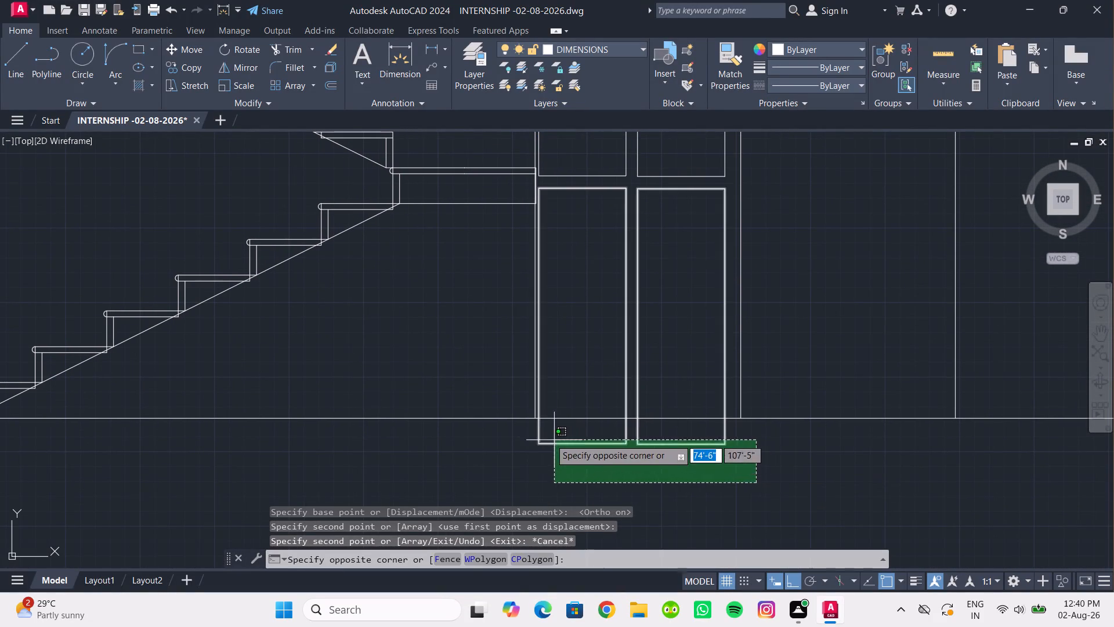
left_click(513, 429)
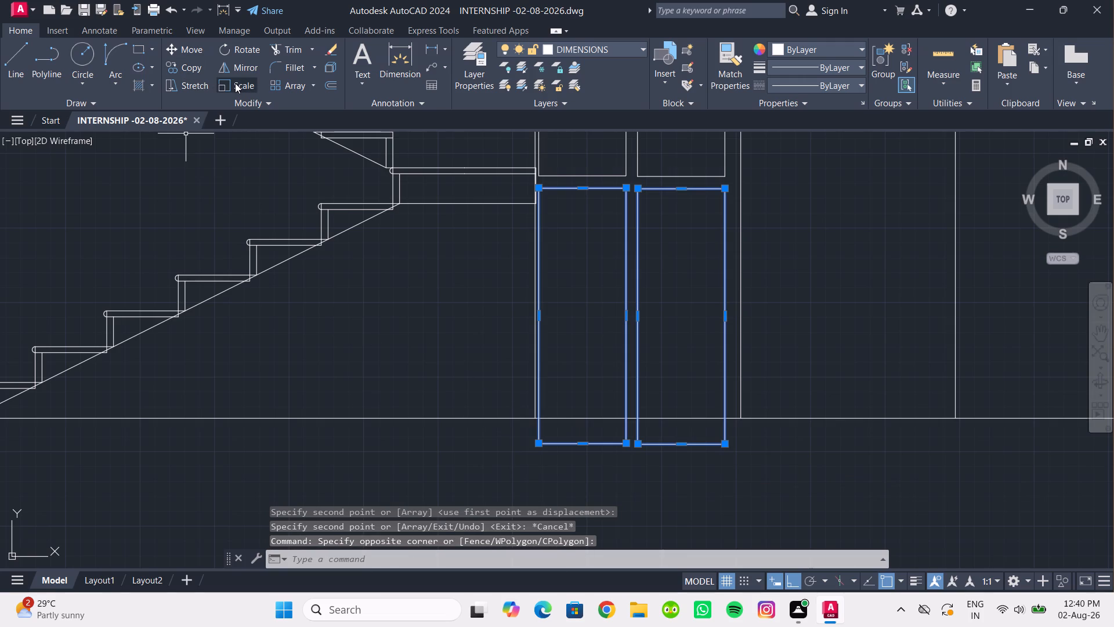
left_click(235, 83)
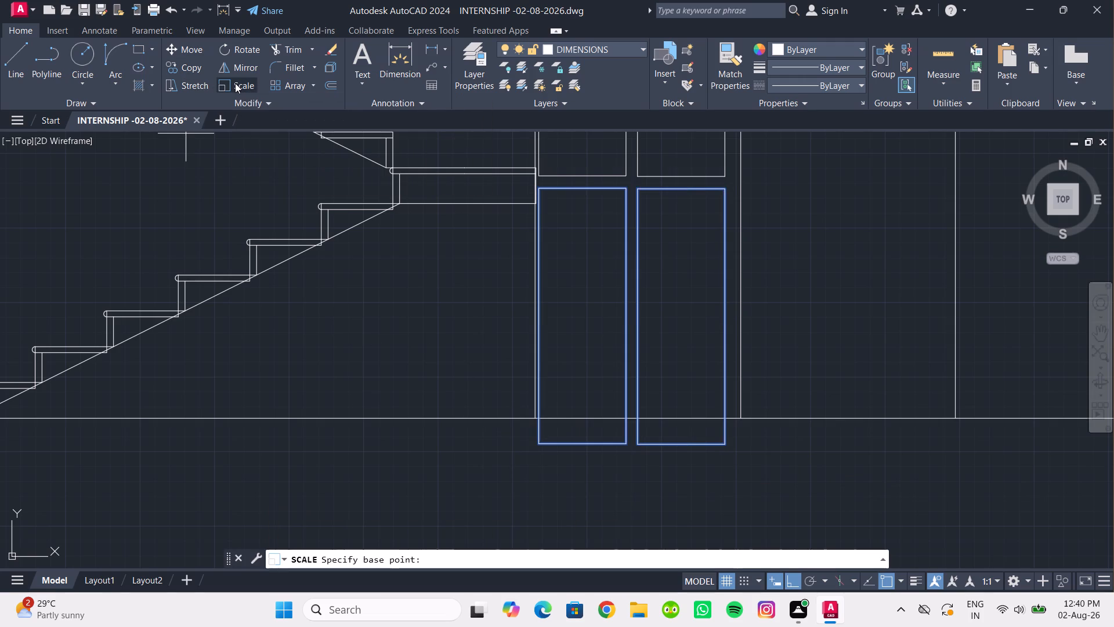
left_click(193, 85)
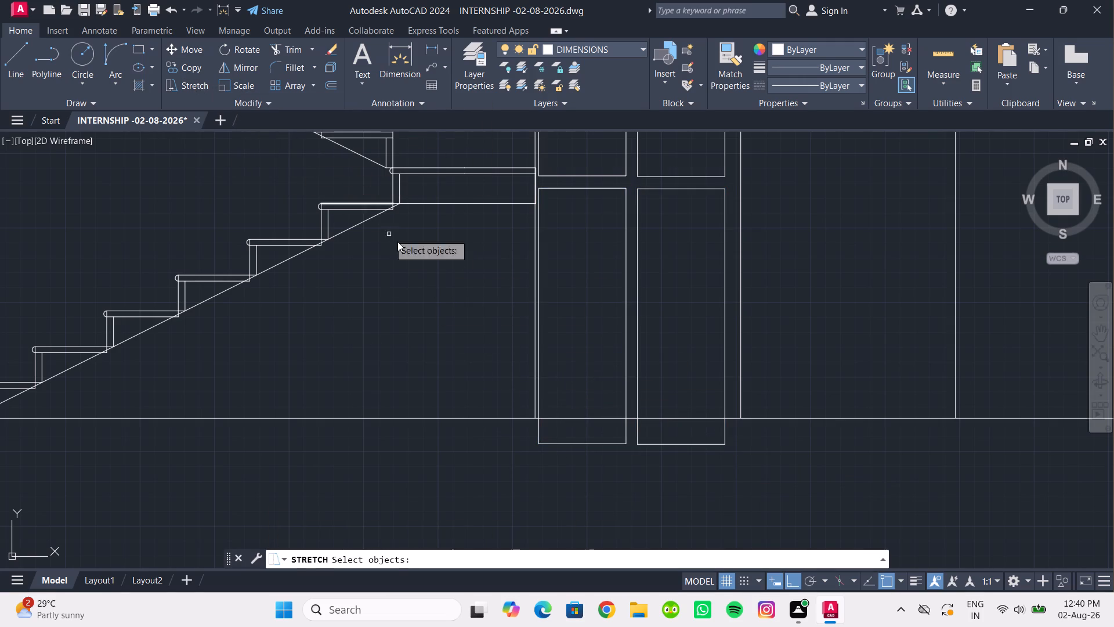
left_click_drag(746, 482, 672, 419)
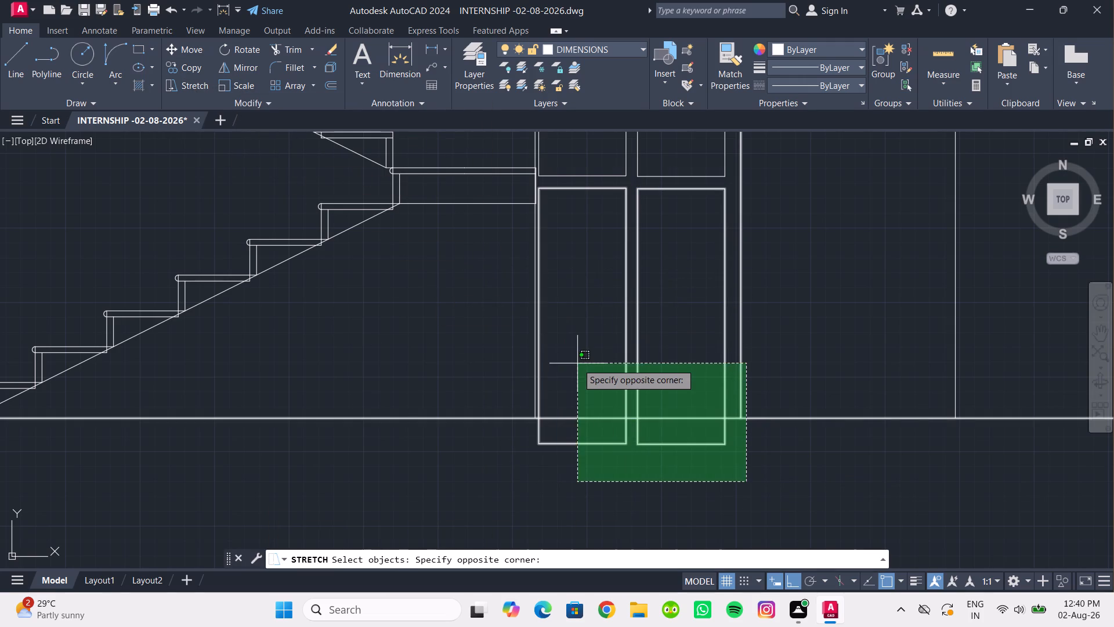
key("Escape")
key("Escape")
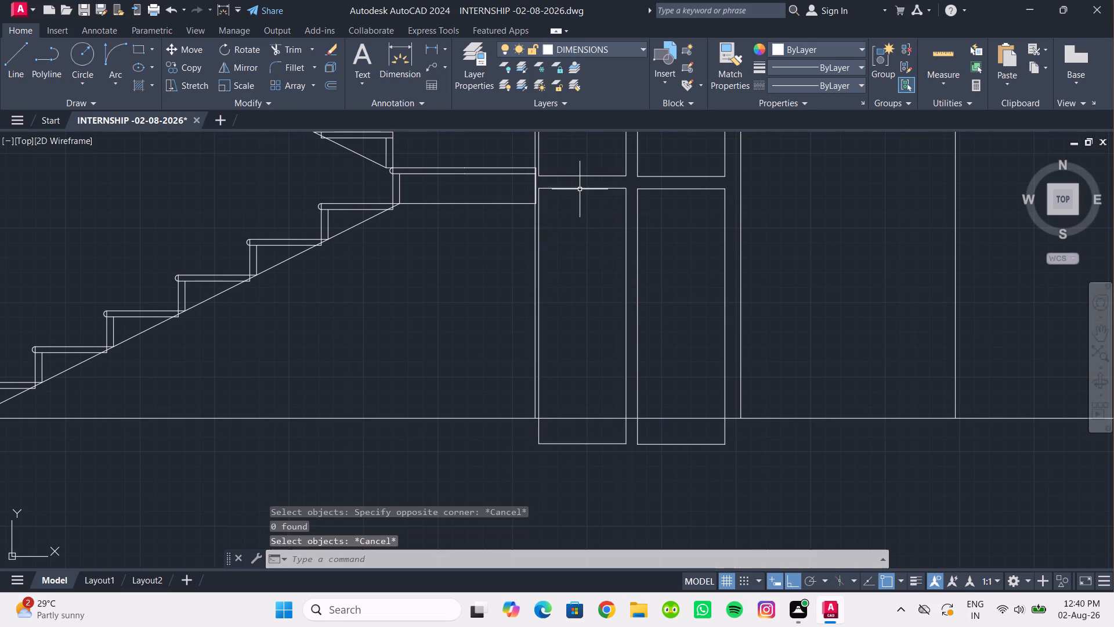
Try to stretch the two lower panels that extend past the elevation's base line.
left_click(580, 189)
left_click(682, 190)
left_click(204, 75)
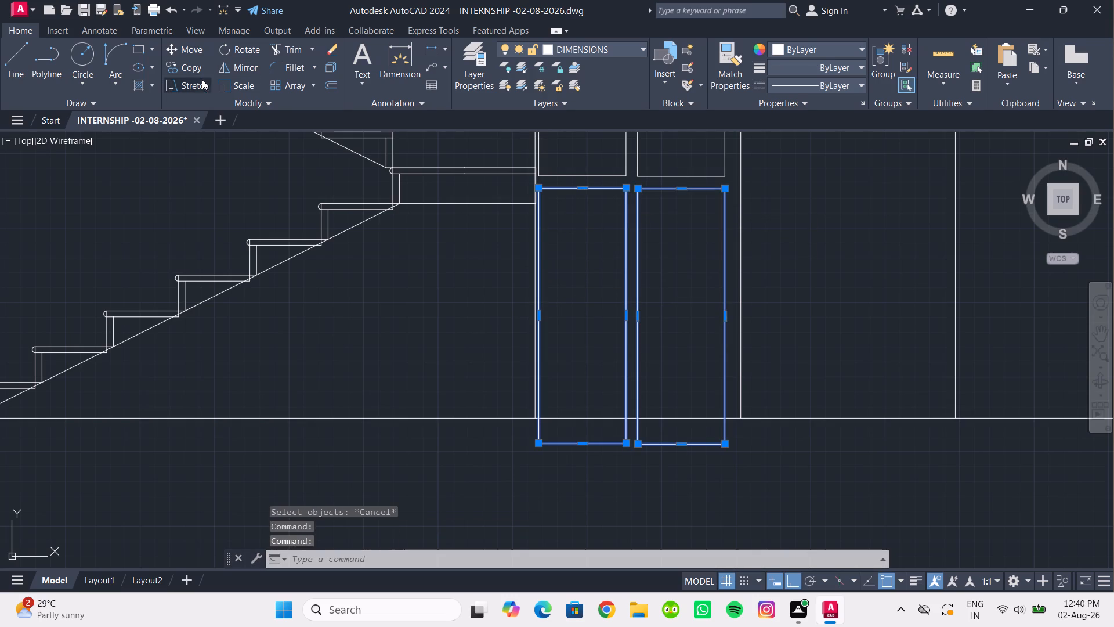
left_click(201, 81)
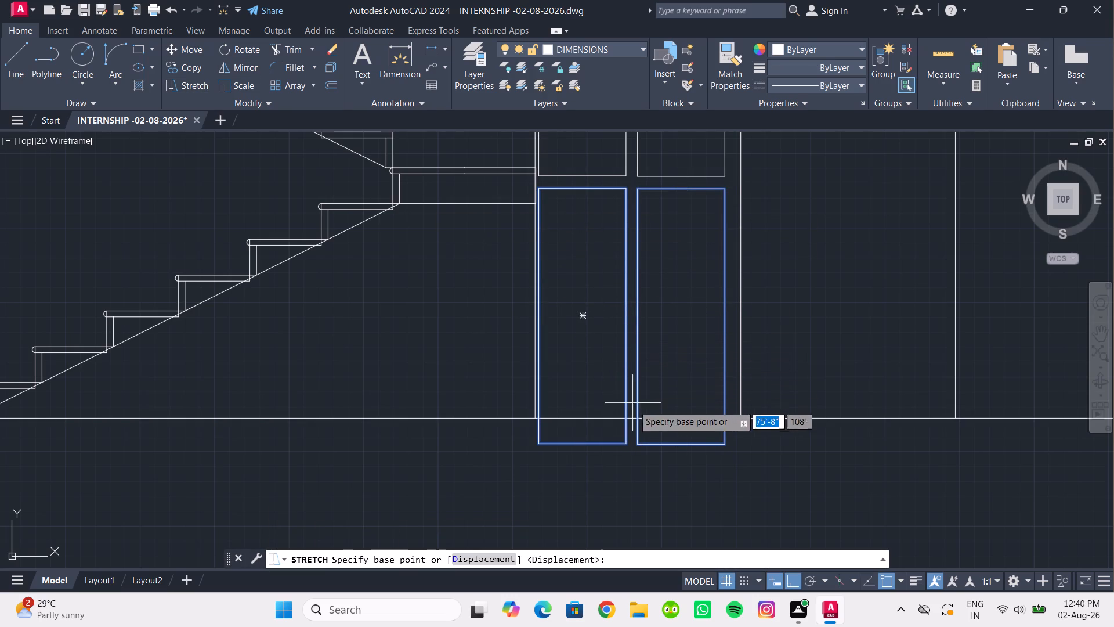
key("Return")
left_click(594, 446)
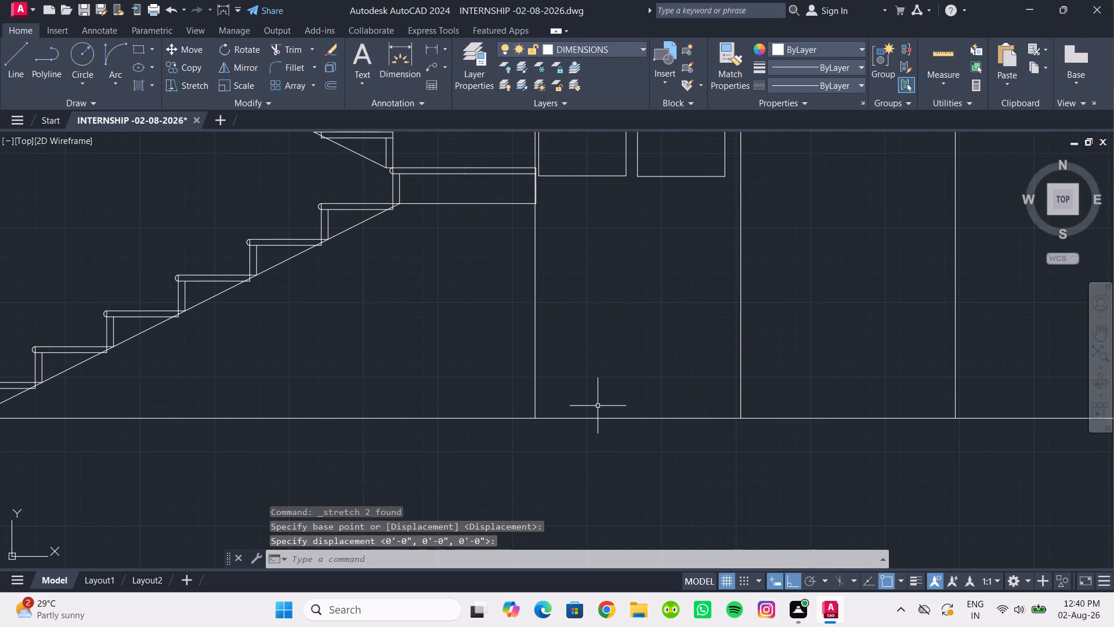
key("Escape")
Draw a rectangular panel about 1'-3" by 3'-3" beneath the left upper panel, ending just above the base line.
scroll(646, 352, "down", 2)
middle_click_drag(646, 352, 646, 358)
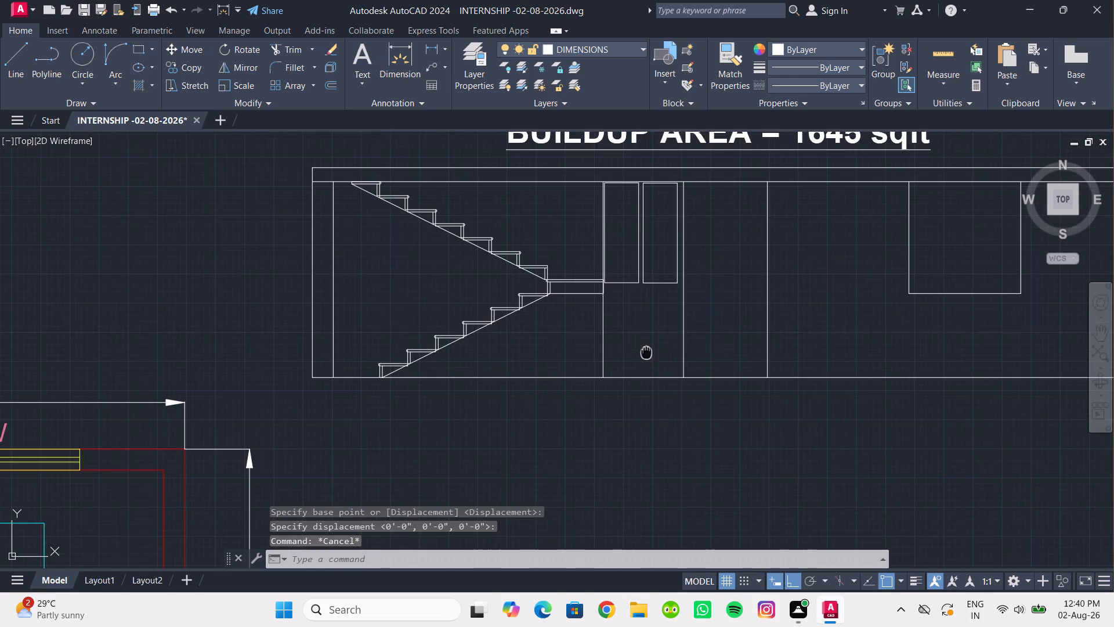
middle_click_drag(646, 358, 639, 417)
key("Escape")
scroll(653, 380, "up", 2)
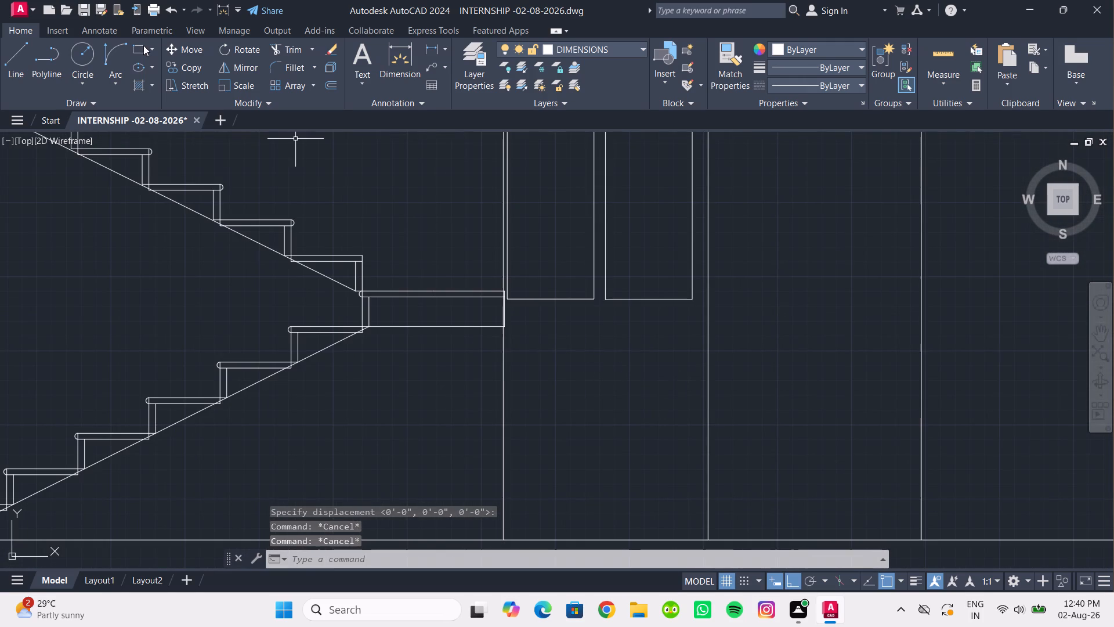
left_click(139, 49)
scroll(534, 322, "up", 2)
scroll(468, 288, "up", 4)
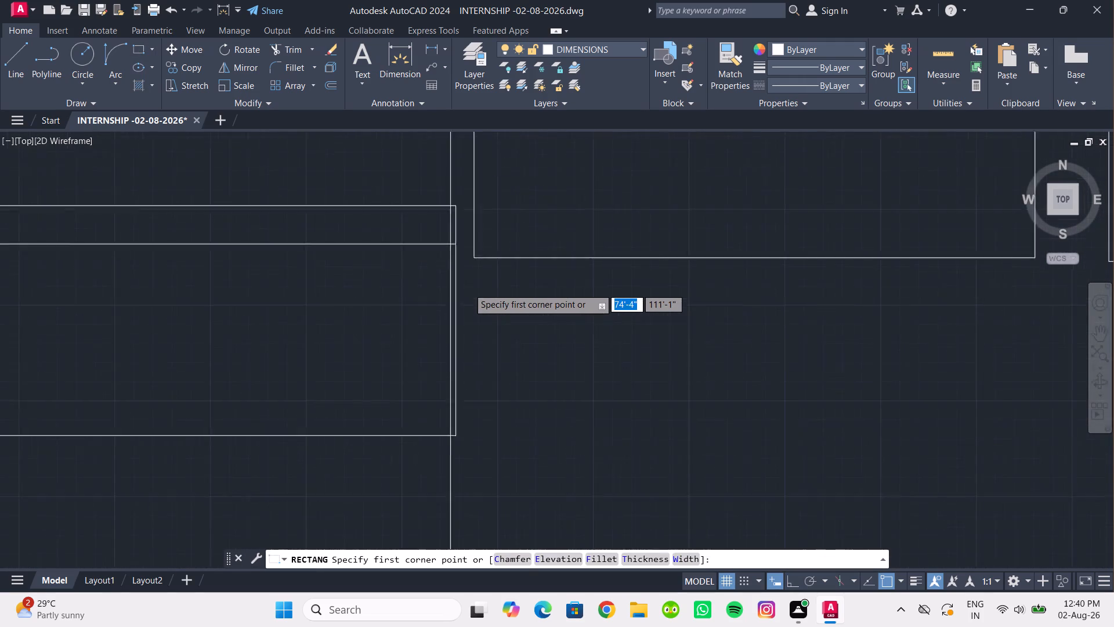
left_click(482, 254)
scroll(623, 388, "down", 4)
middle_click_drag(625, 401, 530, 207)
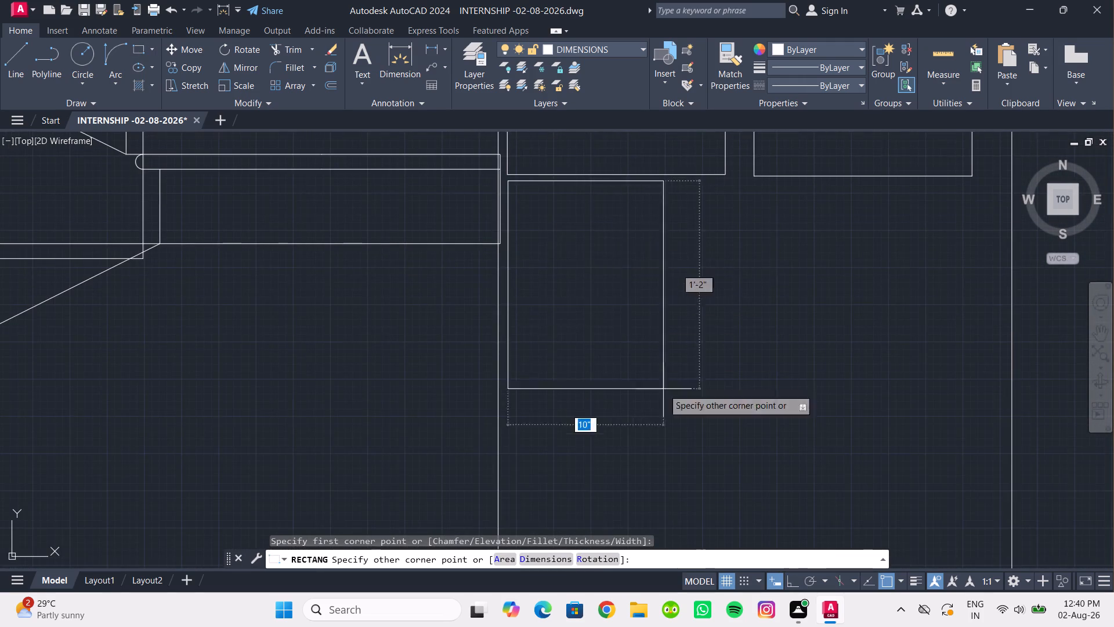
middle_click_drag(673, 412, 617, 304)
scroll(670, 427, "down", 2)
middle_click_drag(670, 427, 638, 367)
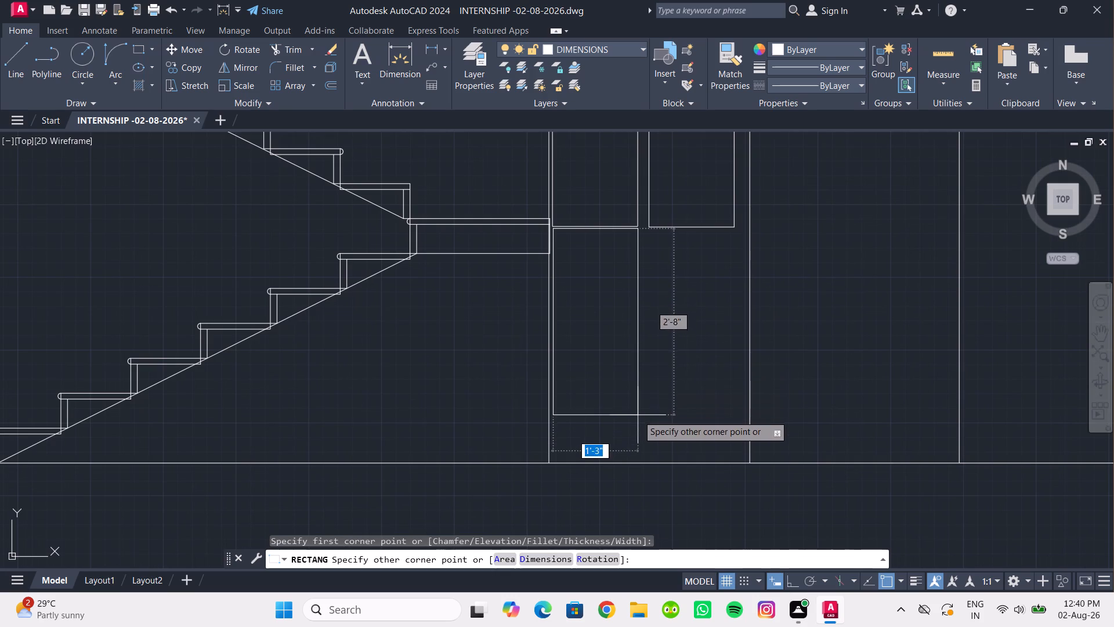
left_click(638, 453)
key("Escape")
Copy the lower panel horizontally about 1'-4" so that it sits beneath the right upper panel.
left_click_drag(670, 439, 639, 414)
left_click(606, 369)
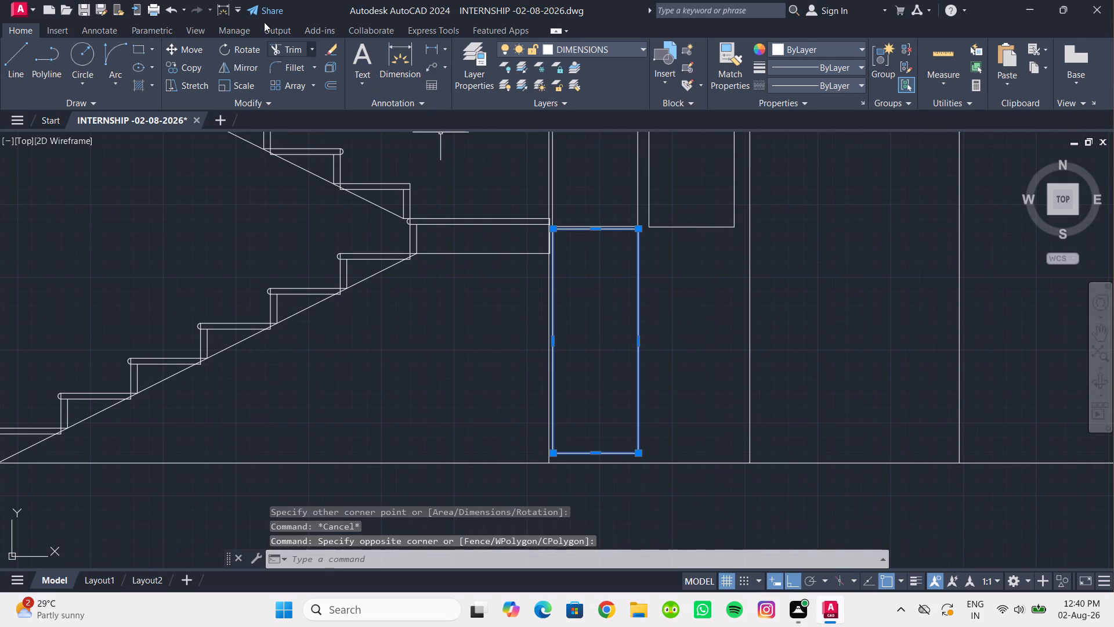
left_click(180, 70)
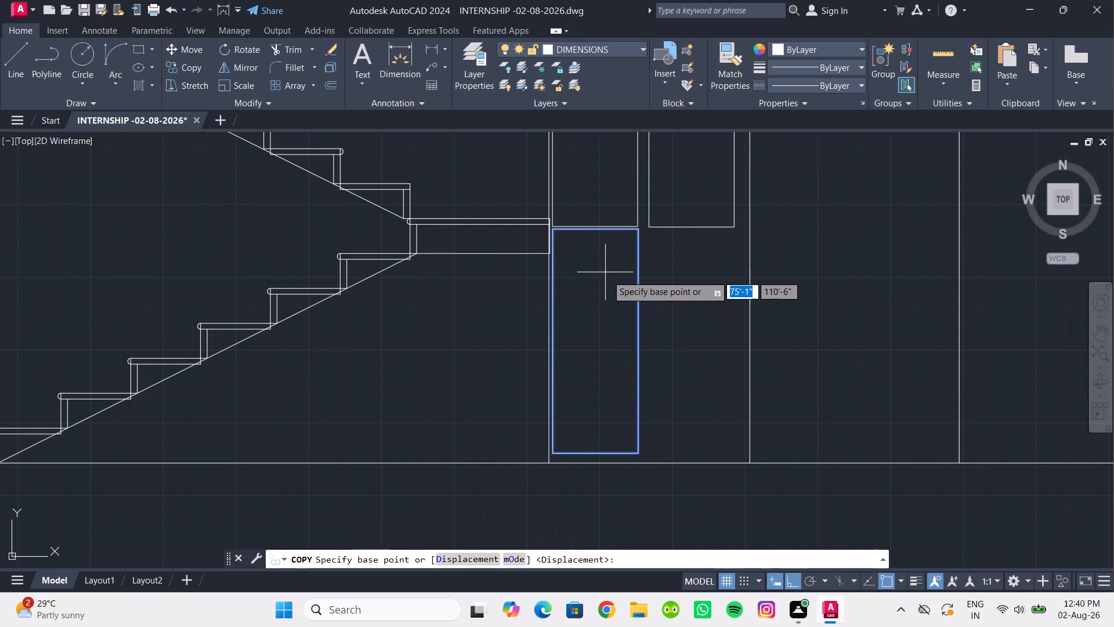
left_click(610, 281)
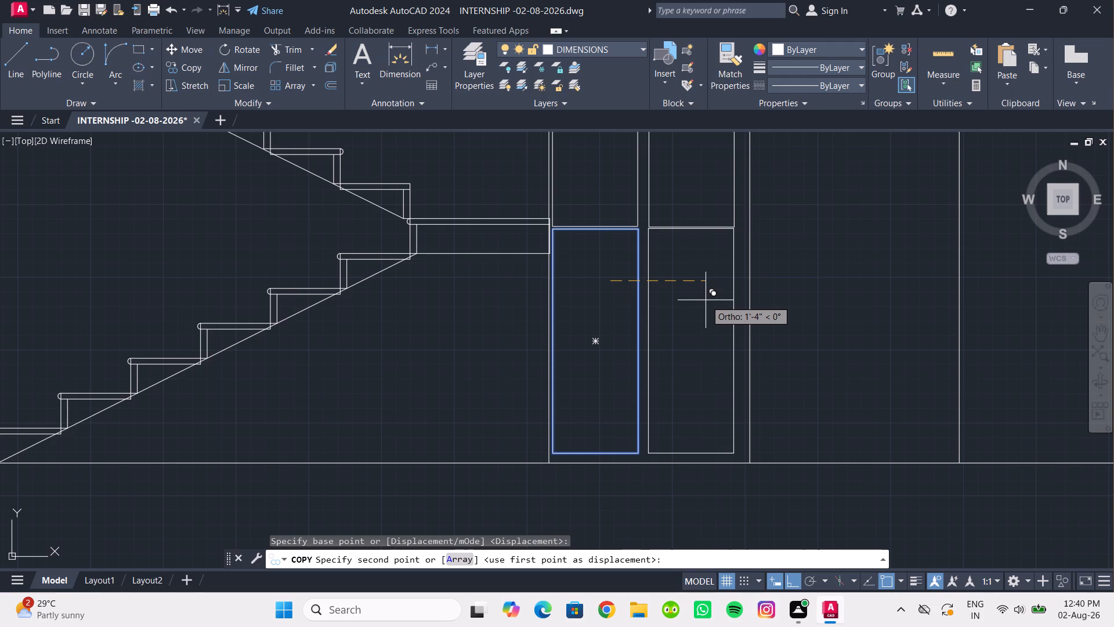
left_click(706, 300)
key("Escape")
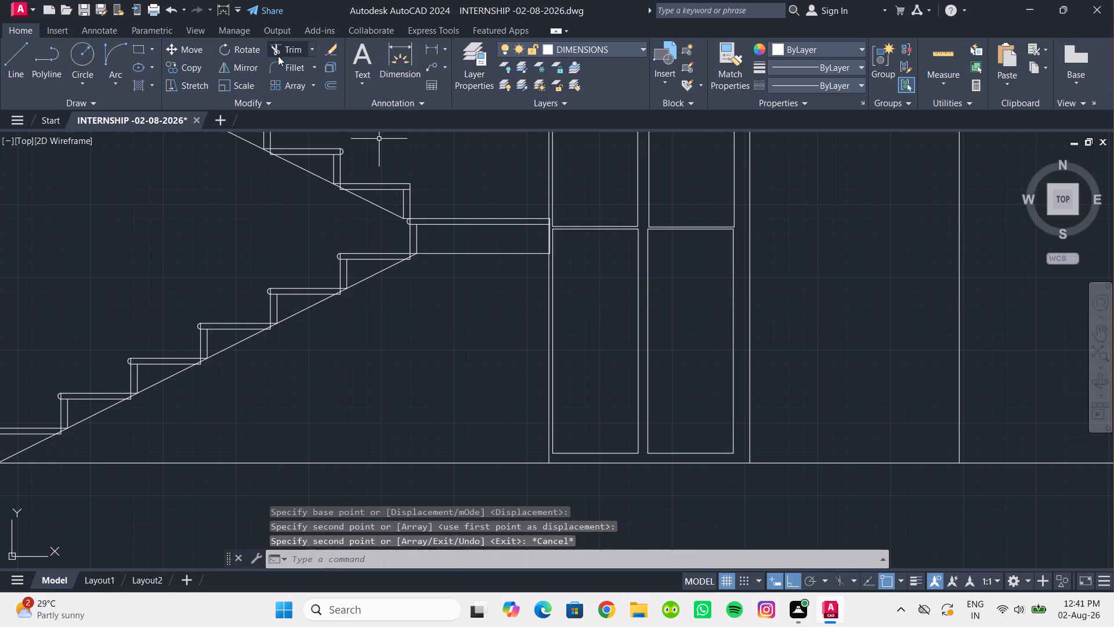
Move the two lower panels slightly straight down, leaving small gaps below the upper panels and above the base line.
left_click_drag(661, 287, 632, 281)
left_click(620, 279)
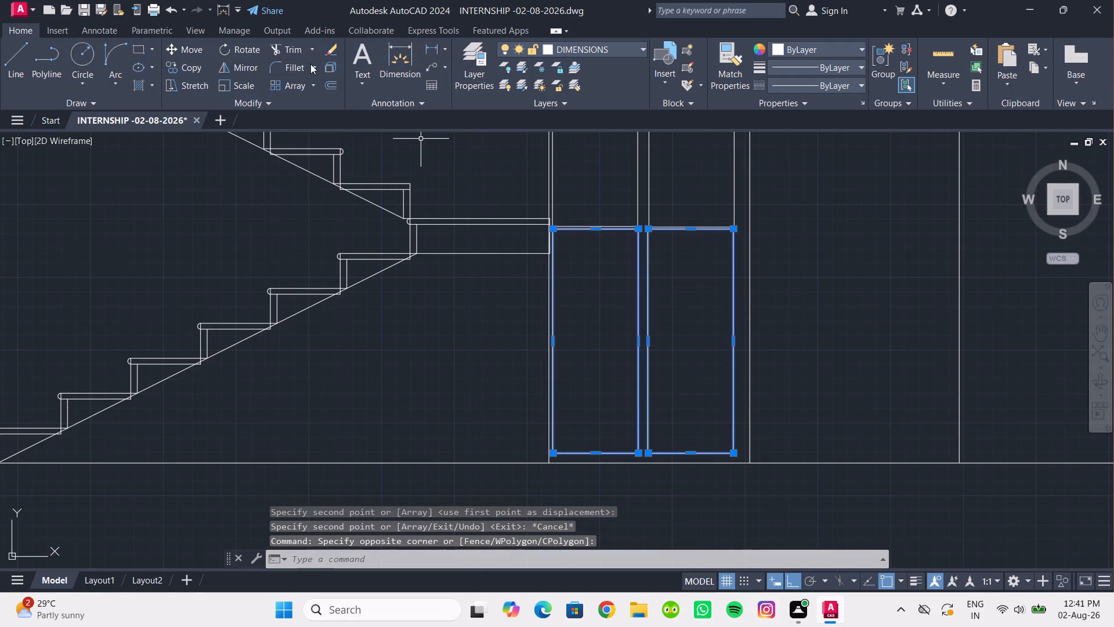
left_click(187, 47)
middle_click(595, 390)
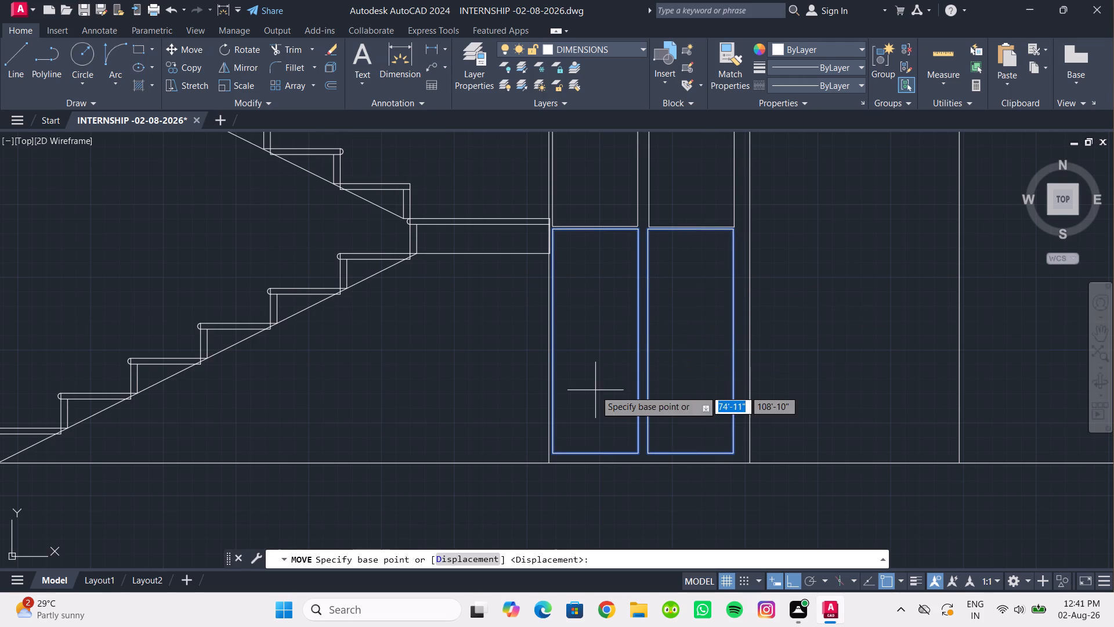
left_click(594, 391)
middle_click_drag(588, 419, 578, 355)
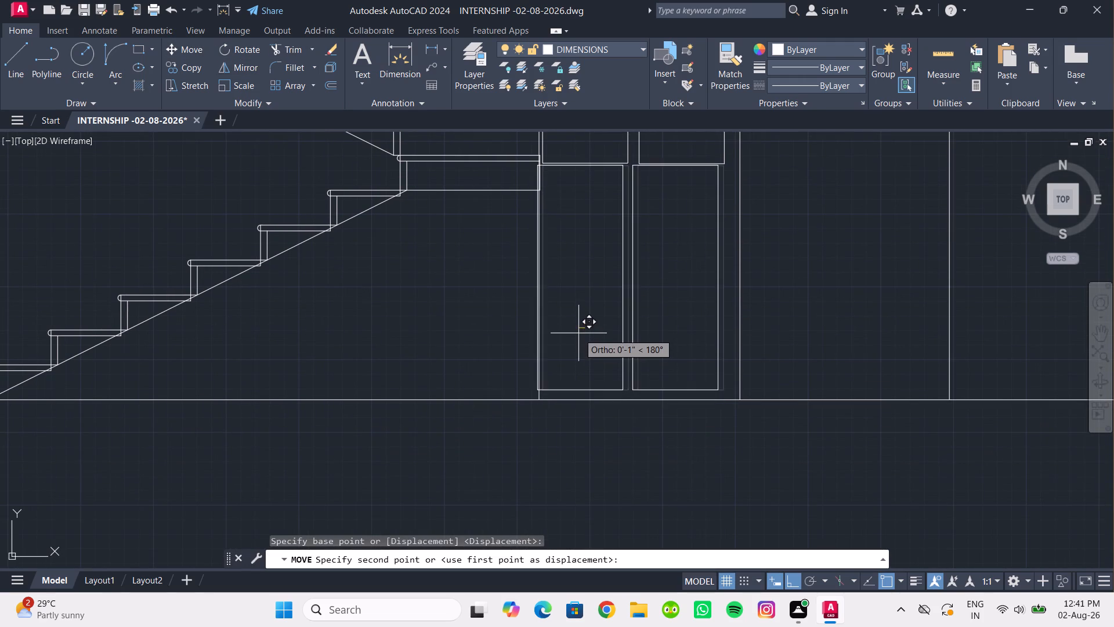
scroll(584, 343, "up", 3)
middle_click_drag(580, 309, 569, 136)
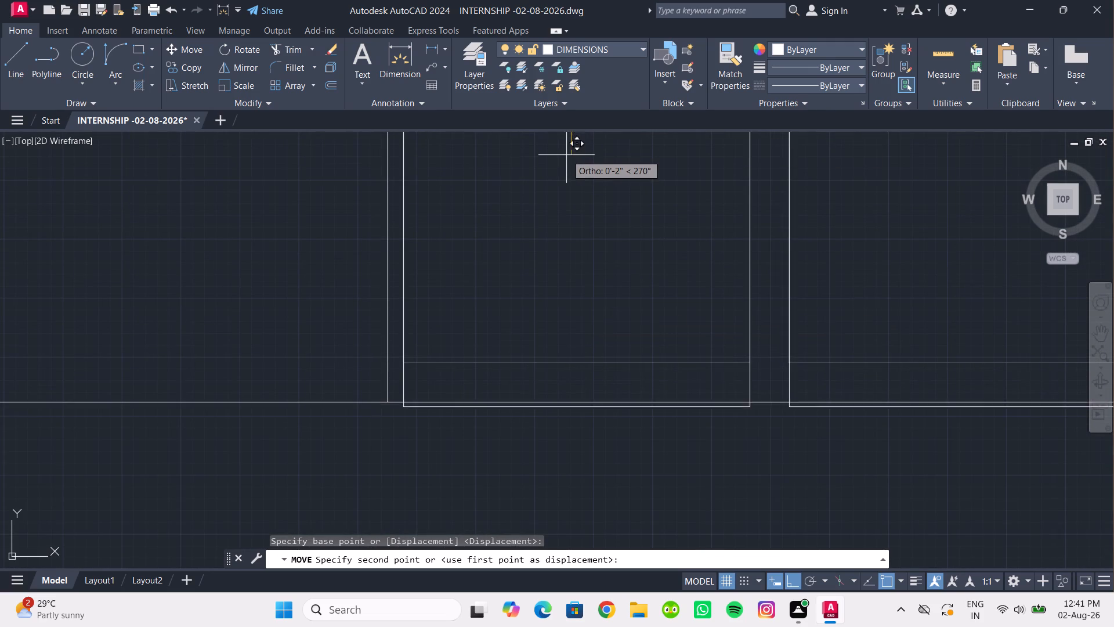
left_click(566, 137)
scroll(572, 182, "down", 3)
middle_click_drag(585, 210, 559, 353)
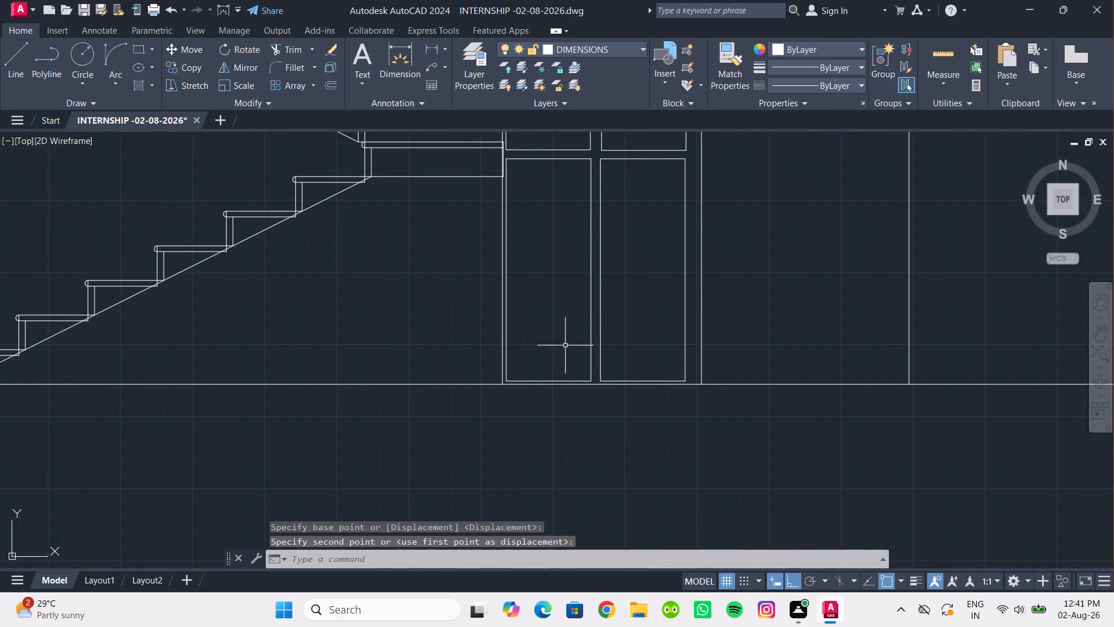
Copy the four-panel group horizontally about 20'-7" into the narrow bay near the right end of the first floor elevation.
scroll(563, 337, "down", 1)
middle_click_drag(548, 388, 538, 455)
scroll(586, 438, "down", 1)
left_click_drag(599, 374, 586, 356)
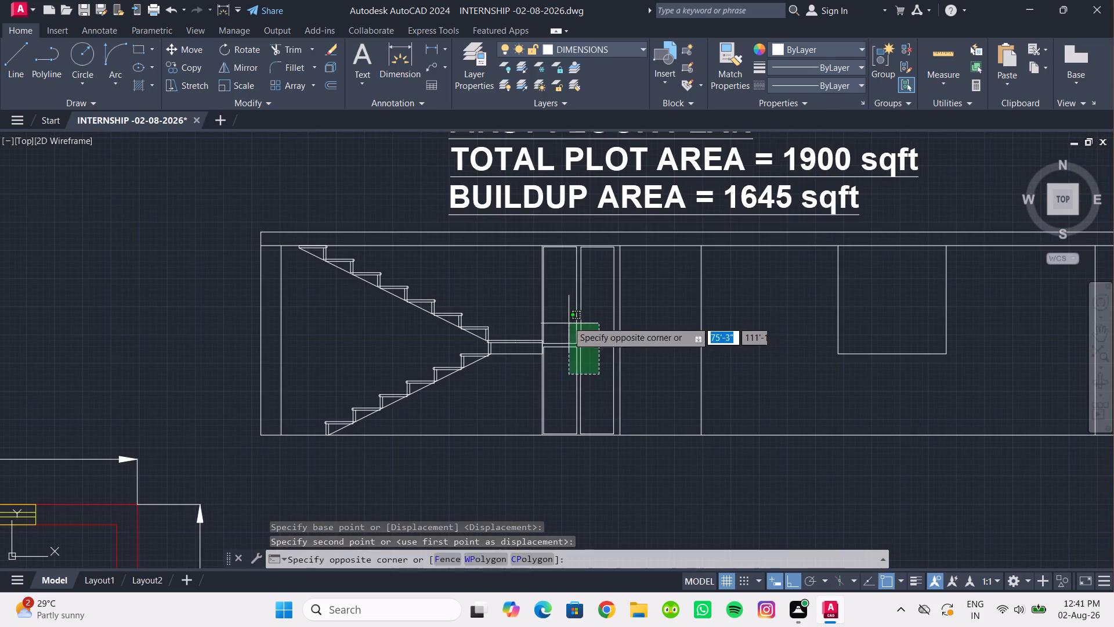
left_click(565, 316)
left_click(194, 71)
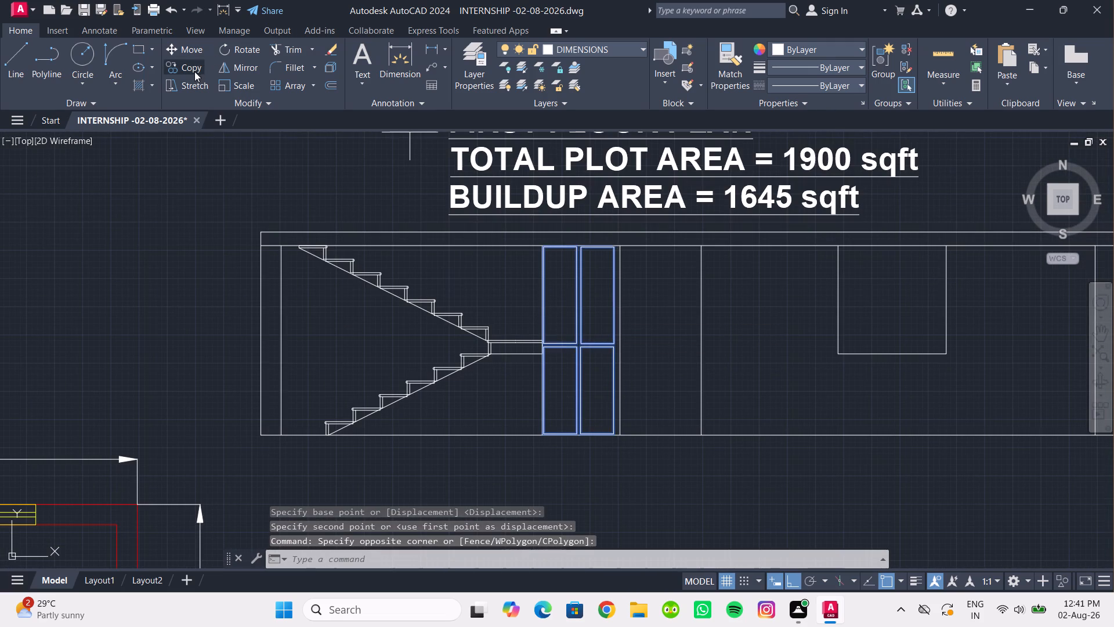
scroll(522, 244, "up", 2)
scroll(579, 253, "up", 3)
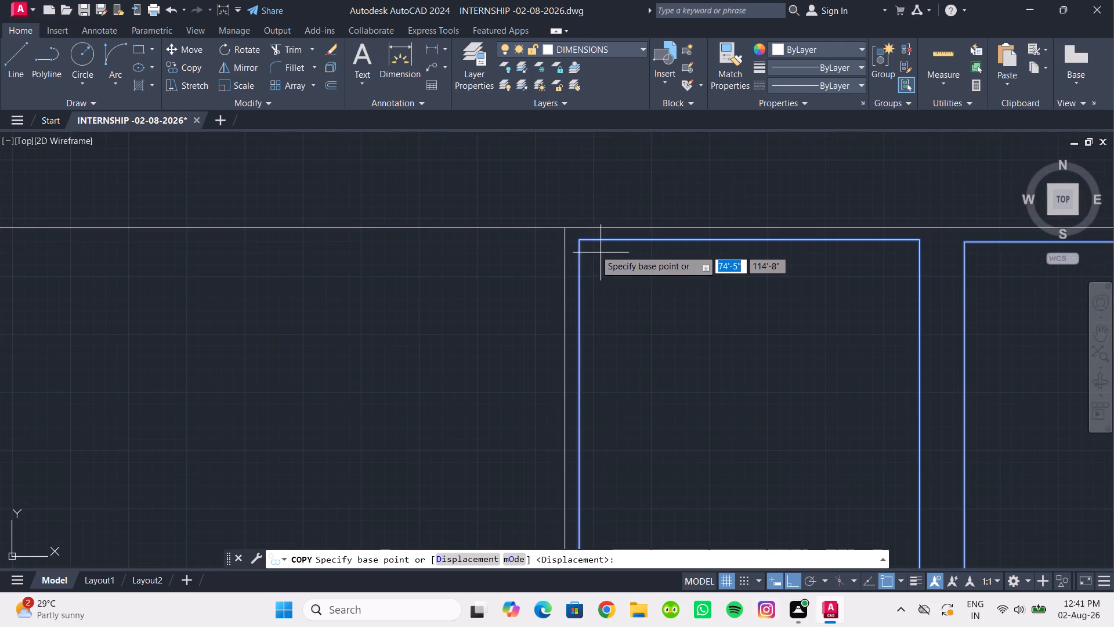
left_click(580, 242)
scroll(636, 254, "down", 4)
middle_click_drag(632, 257, 226, 196)
scroll(570, 211, "down", 3)
middle_click_drag(585, 212, 406, 253)
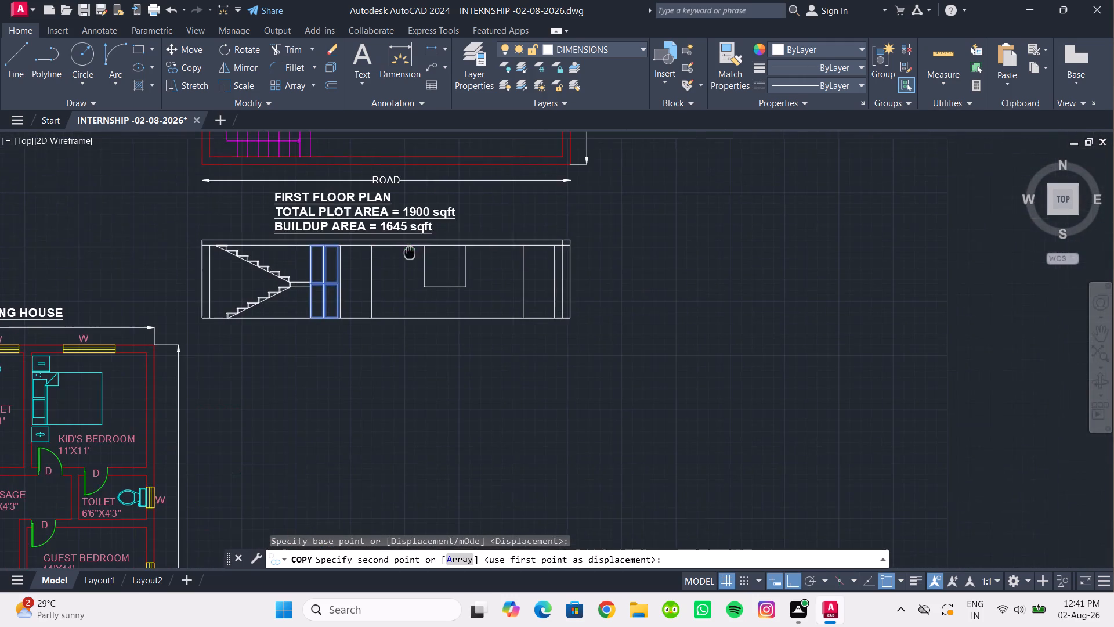
middle_click_drag(406, 253, 406, 253)
scroll(576, 242, "up", 3)
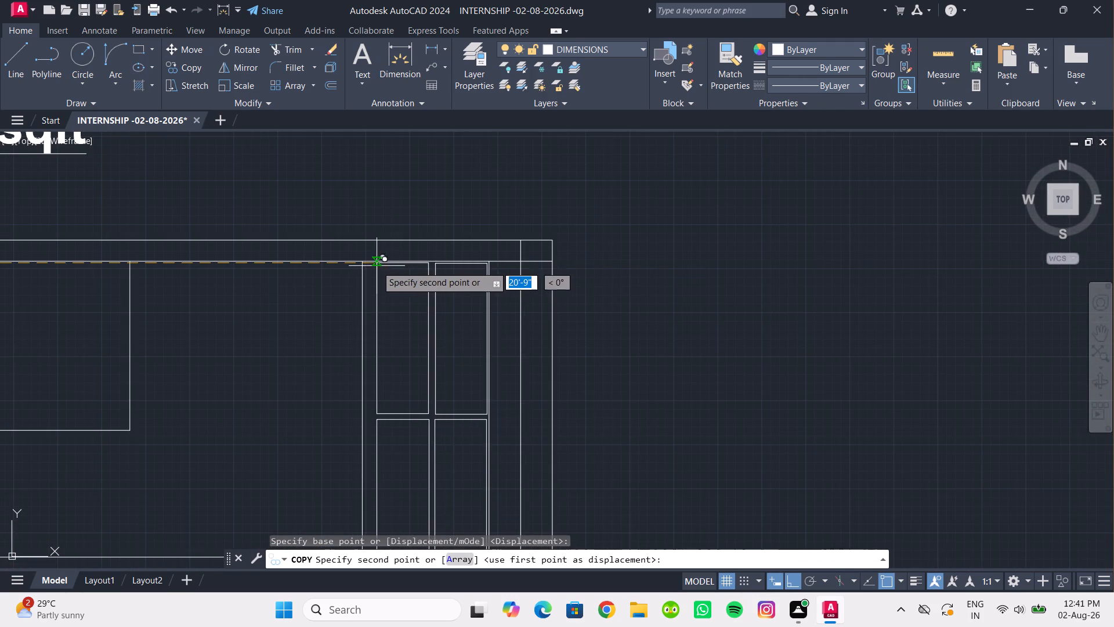
scroll(377, 266, "up", 3)
left_click(352, 261)
scroll(352, 261, "down", 3)
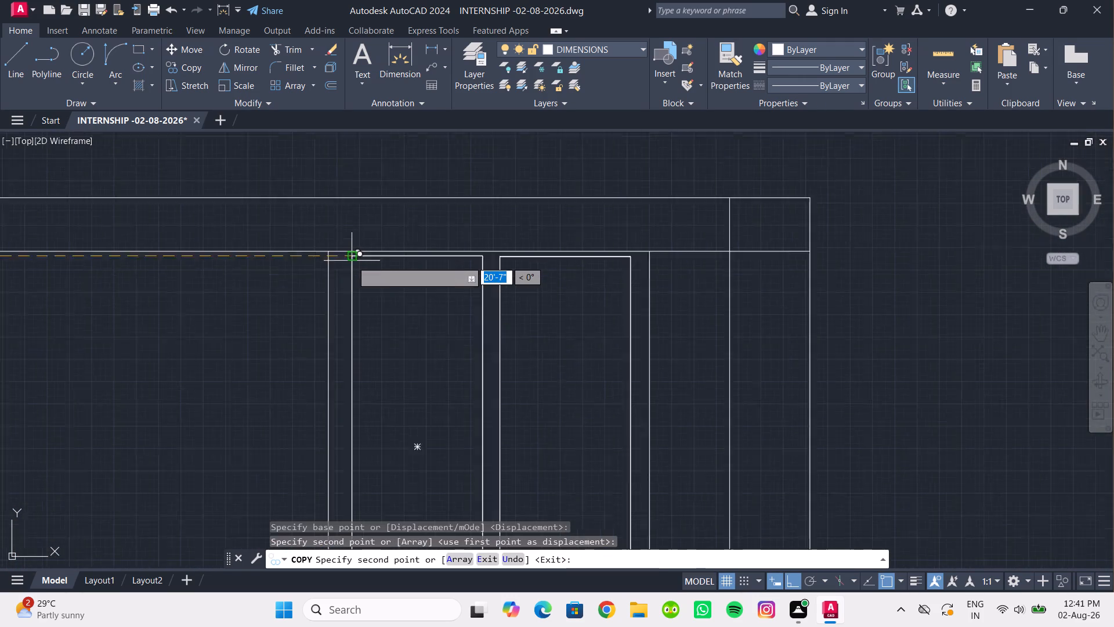
scroll(352, 261, "down", 2)
middle_click_drag(358, 230, 410, 203)
key("Escape")
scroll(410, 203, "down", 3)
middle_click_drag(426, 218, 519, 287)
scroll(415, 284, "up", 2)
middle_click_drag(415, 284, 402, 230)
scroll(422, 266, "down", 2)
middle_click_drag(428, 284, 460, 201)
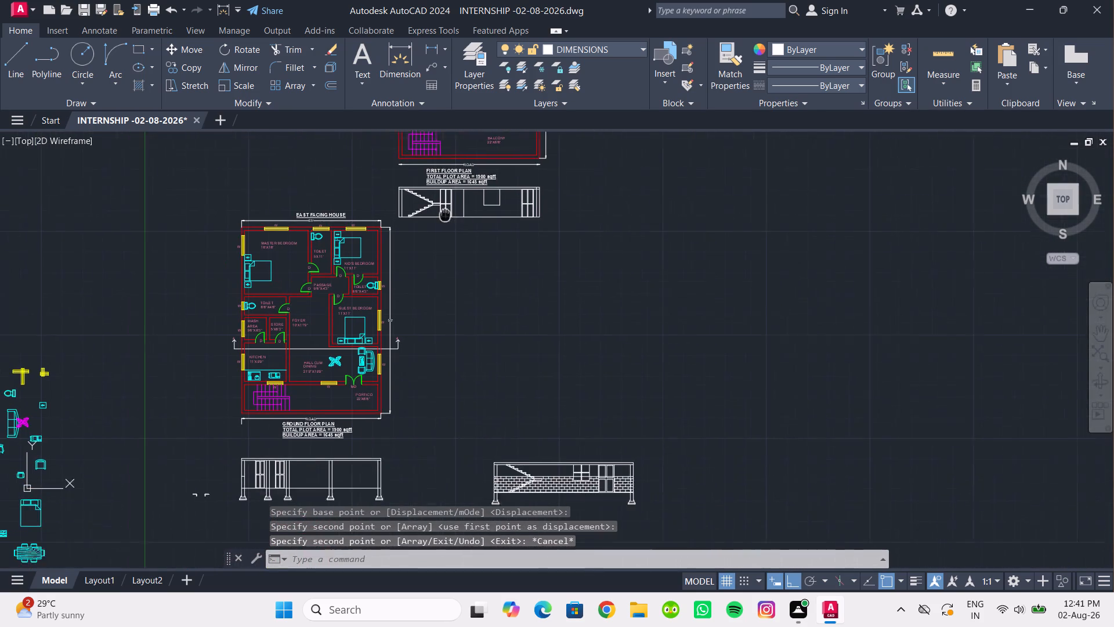
Move the whole first floor elevation from its lower-left corner onto the top-left corner of the brick-hatched ground floor elevation.
middle_click_drag(460, 201, 455, 204)
middle_click_drag(449, 329, 445, 291)
middle_click_drag(512, 401, 504, 426)
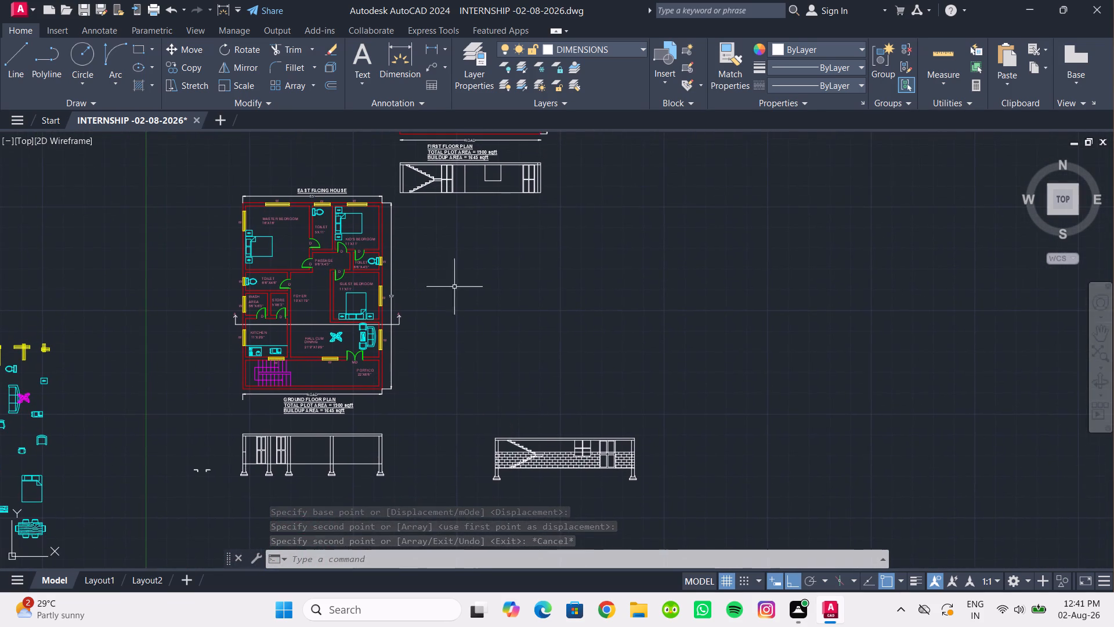
middle_click_drag(427, 229, 426, 259)
scroll(417, 212, "up", 2)
middle_click_drag(417, 212, 395, 290)
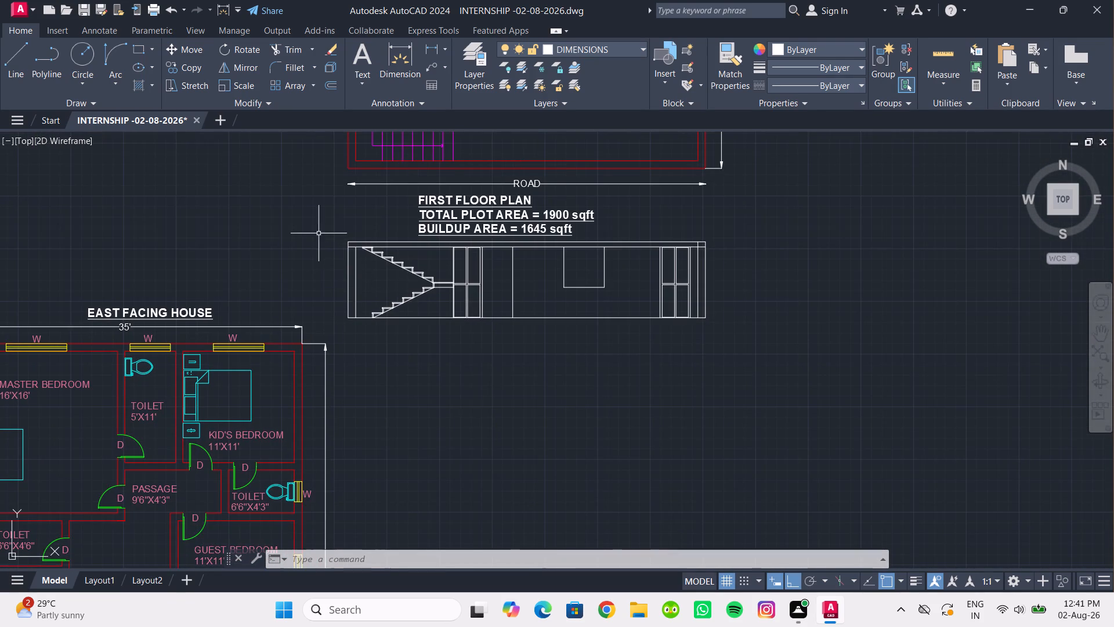
left_click(317, 229)
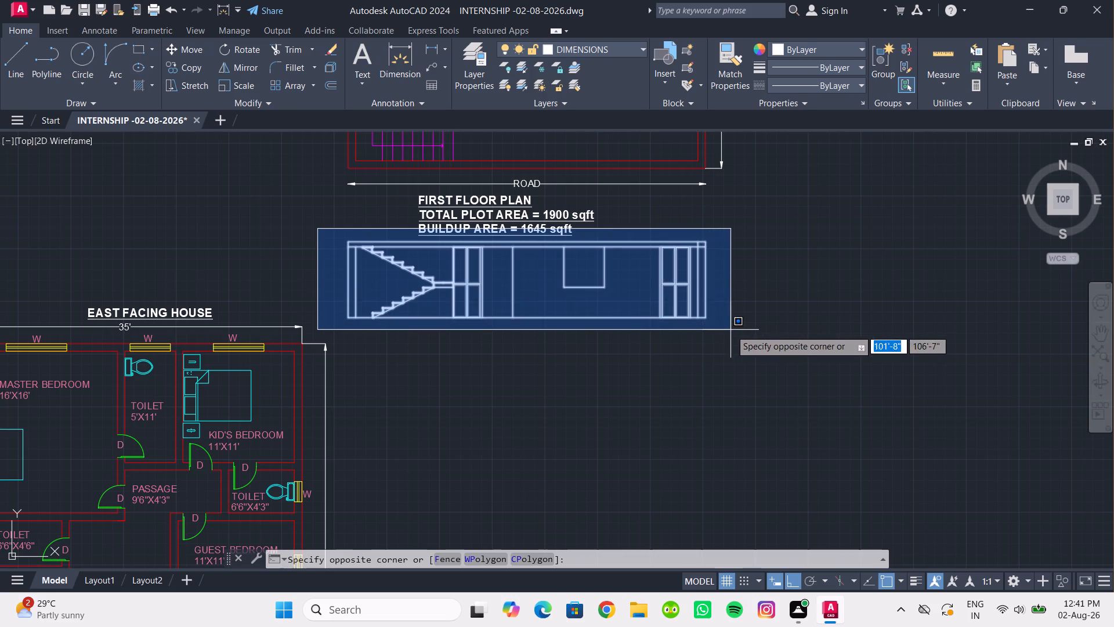
left_click(730, 330)
left_click(189, 45)
scroll(322, 271, "up", 3)
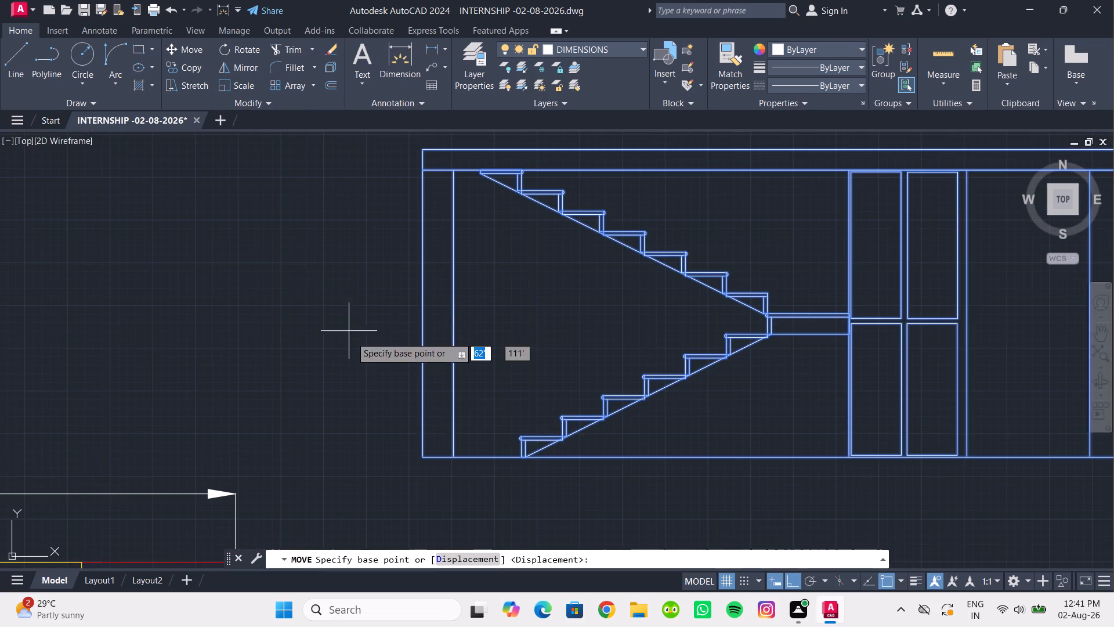
left_click(423, 456)
scroll(429, 484, "down", 3)
middle_click_drag(429, 484, 366, 118)
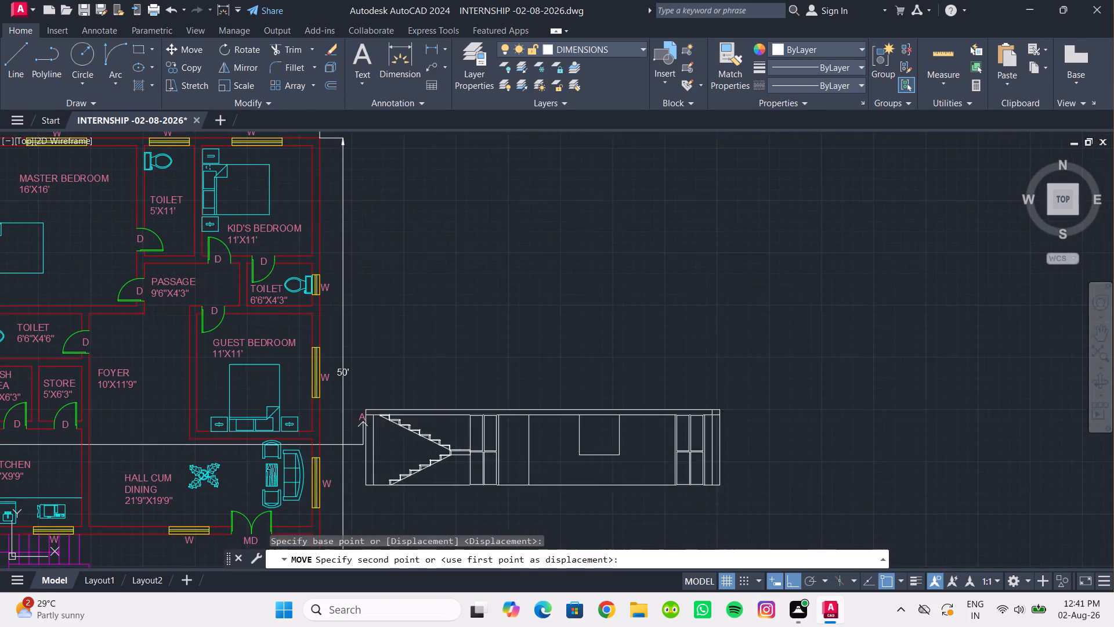
middle_click_drag(505, 330, 582, 206)
middle_click_drag(622, 360, 537, 167)
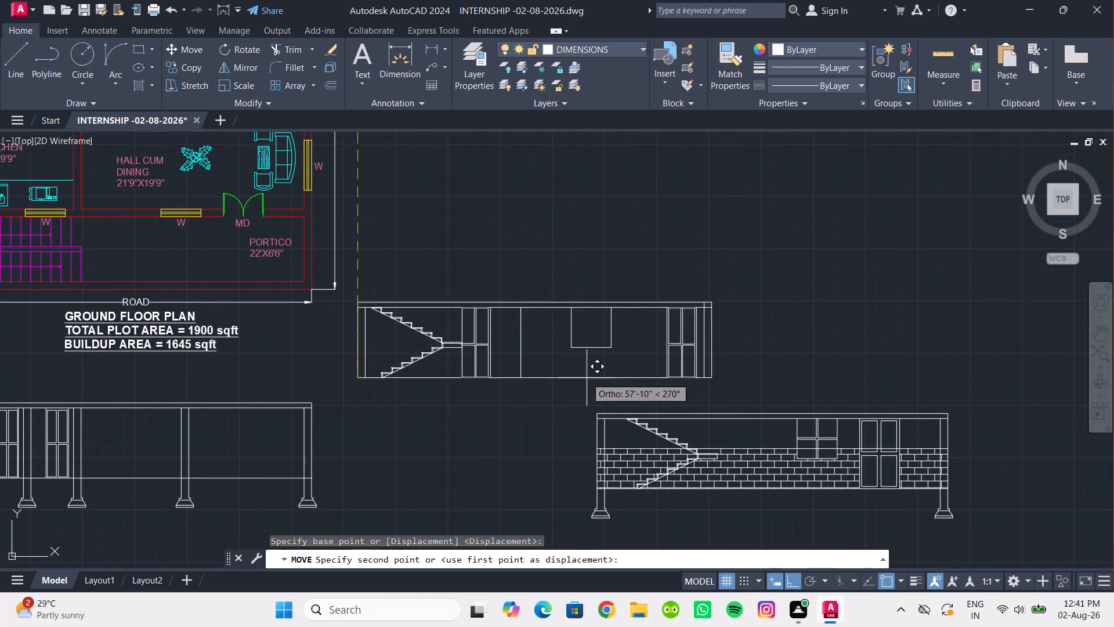
scroll(587, 378, "up", 4)
middle_click_drag(602, 415, 495, 0)
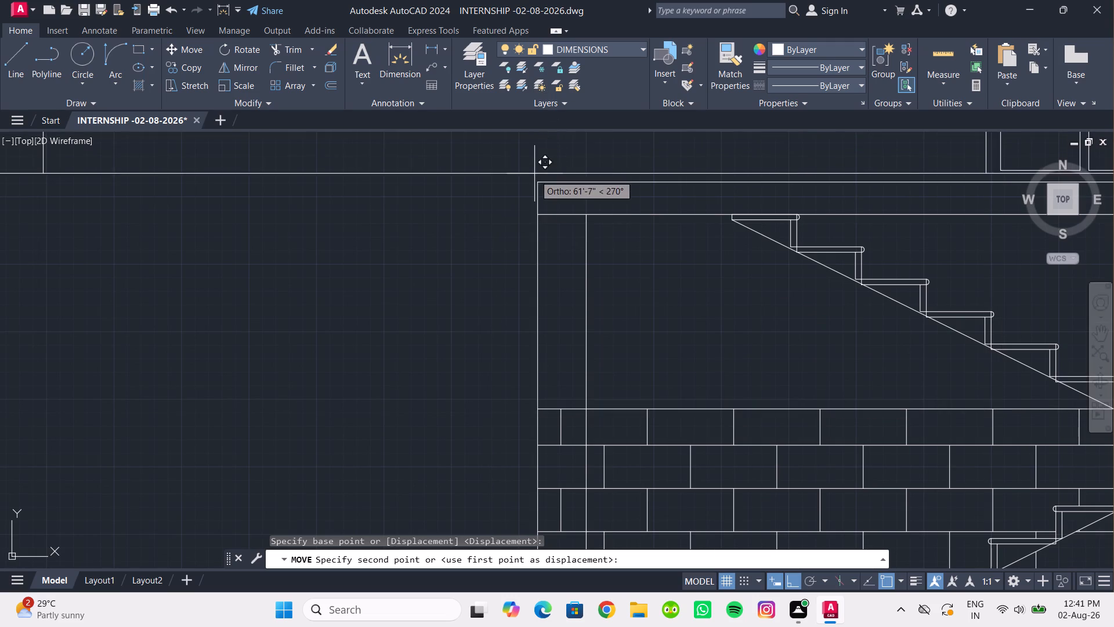
left_click(539, 183)
Delete the outermost vertical line at the right end of the first floor elevation, which overhangs the ground floor.
scroll(559, 179, "down", 7)
middle_click_drag(555, 179, 550, 179)
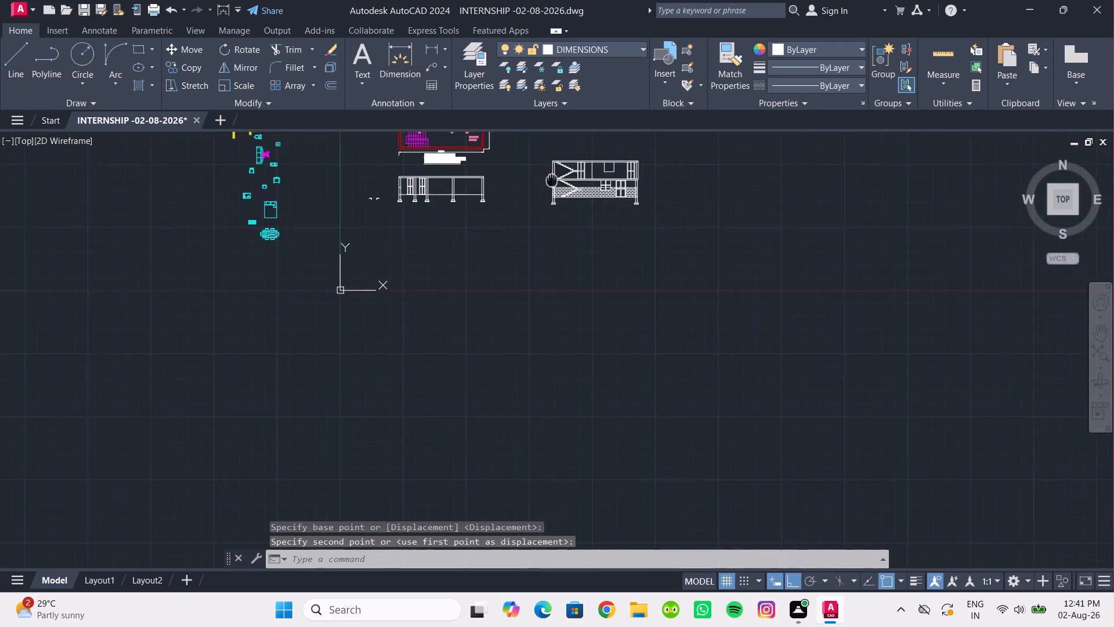
middle_click_drag(550, 179, 495, 268)
scroll(567, 289, "up", 3)
middle_click_drag(517, 265, 535, 324)
middle_click_drag(544, 359, 572, 398)
scroll(599, 269, "up", 2)
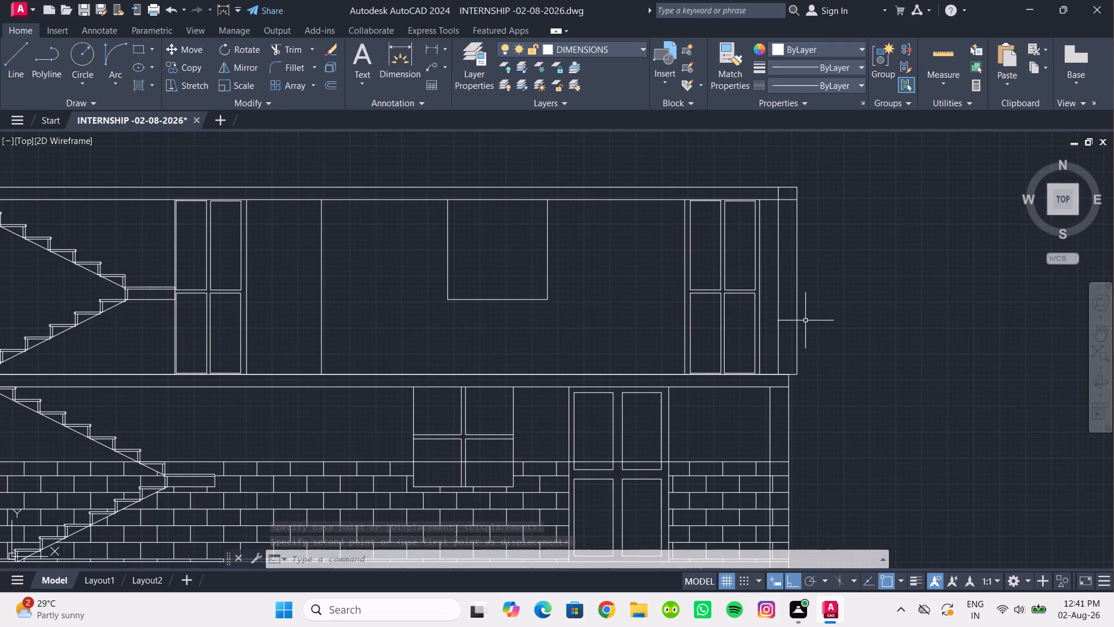
scroll(791, 264, "down", 1)
middle_click_drag(791, 264, 811, 294)
scroll(809, 337, "up", 1)
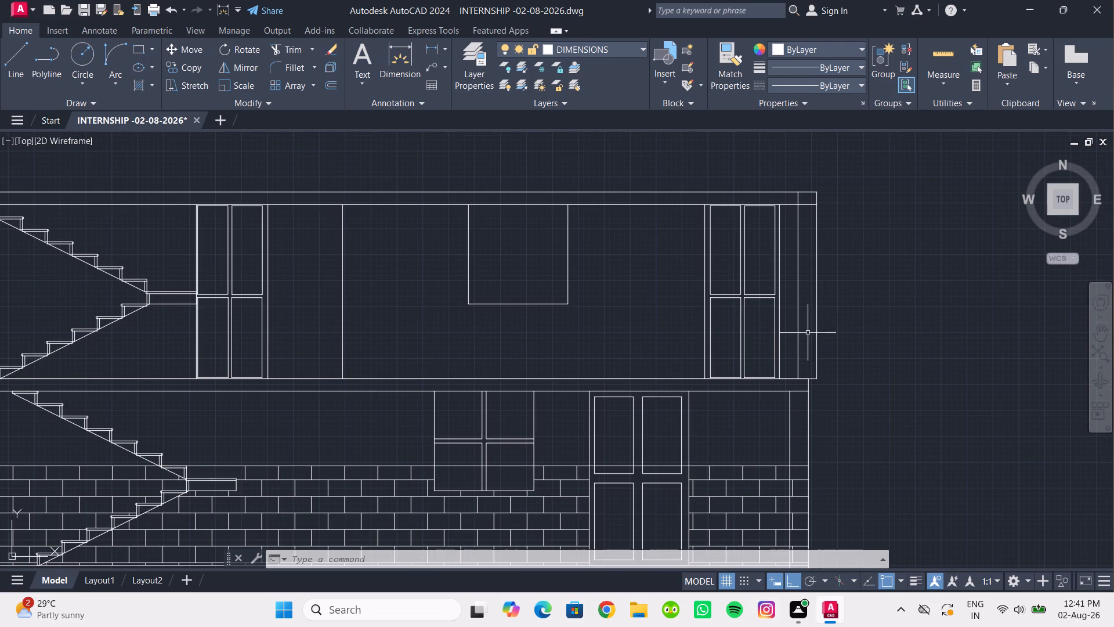
left_click(818, 333)
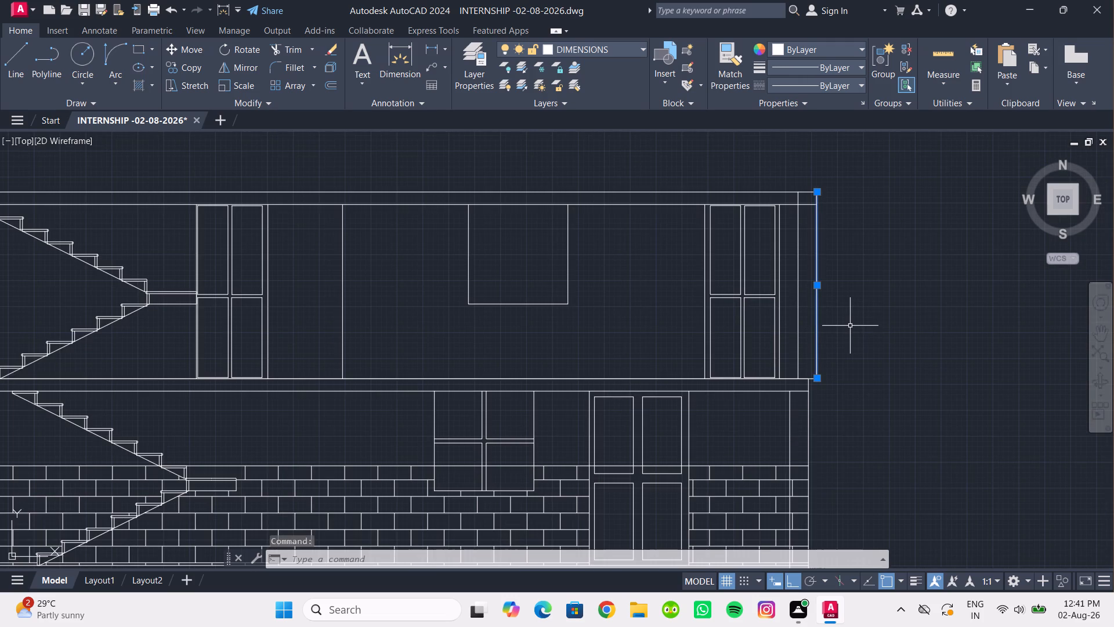
key("Delete")
Stretch both ends of the remaining right end line so it aligns vertically with the ground floor's outer right edge.
left_click(799, 330)
scroll(805, 327, "up", 1)
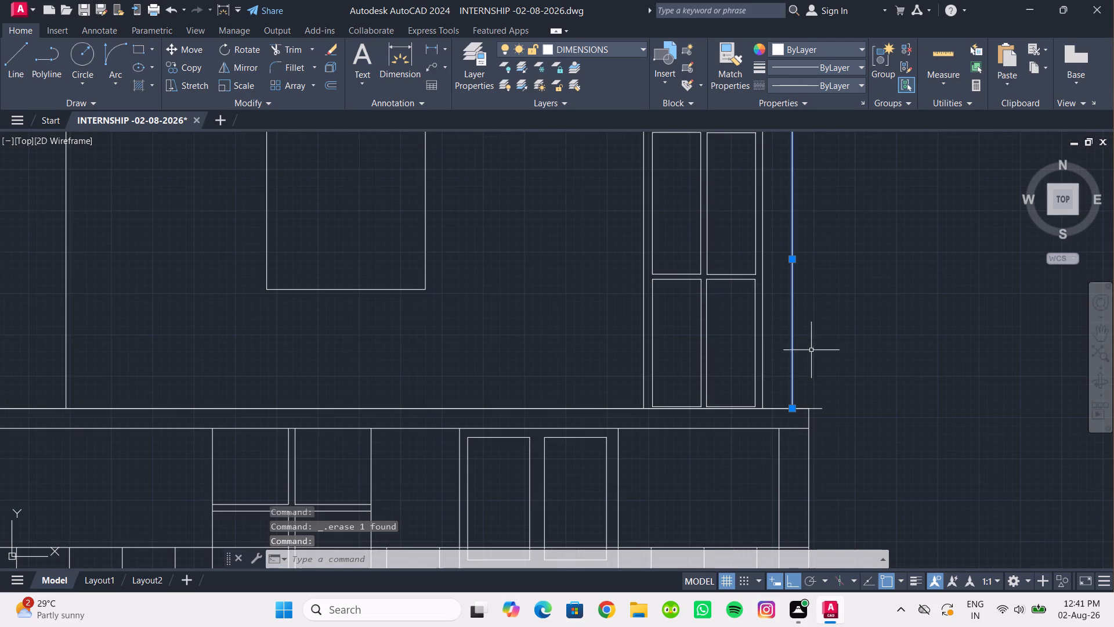
left_click(795, 409)
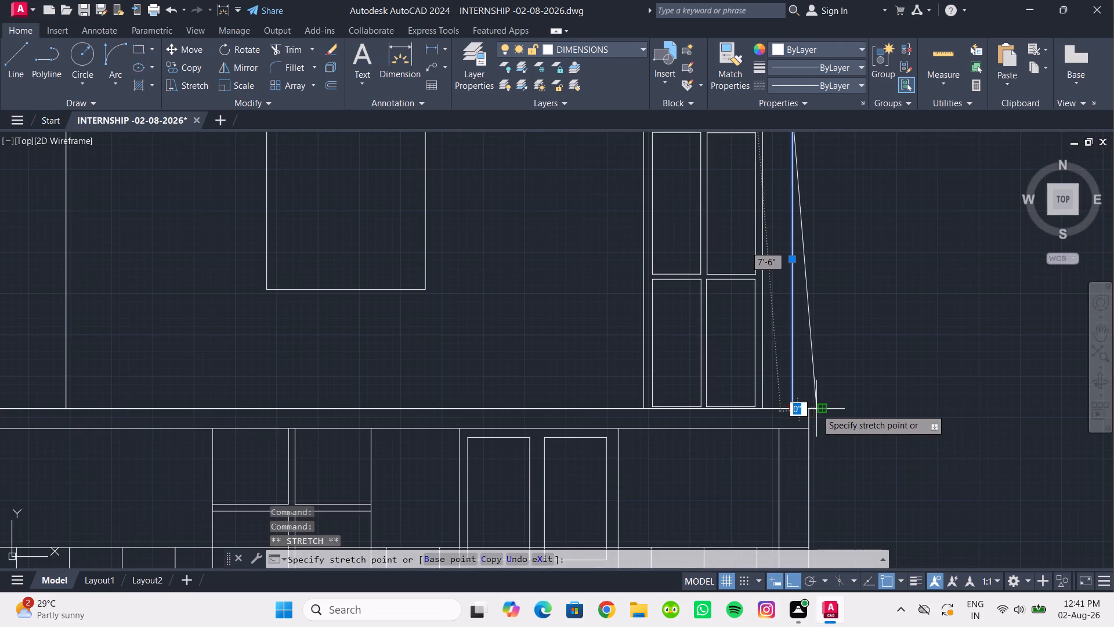
left_click(806, 409)
middle_click_drag(809, 363, 779, 485)
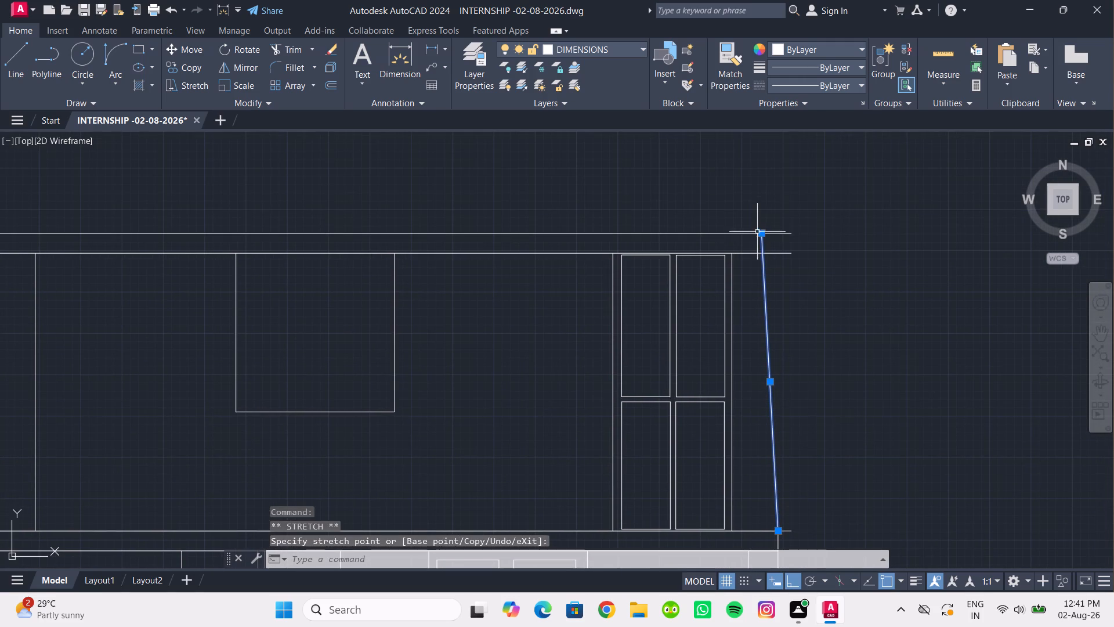
left_click(762, 233)
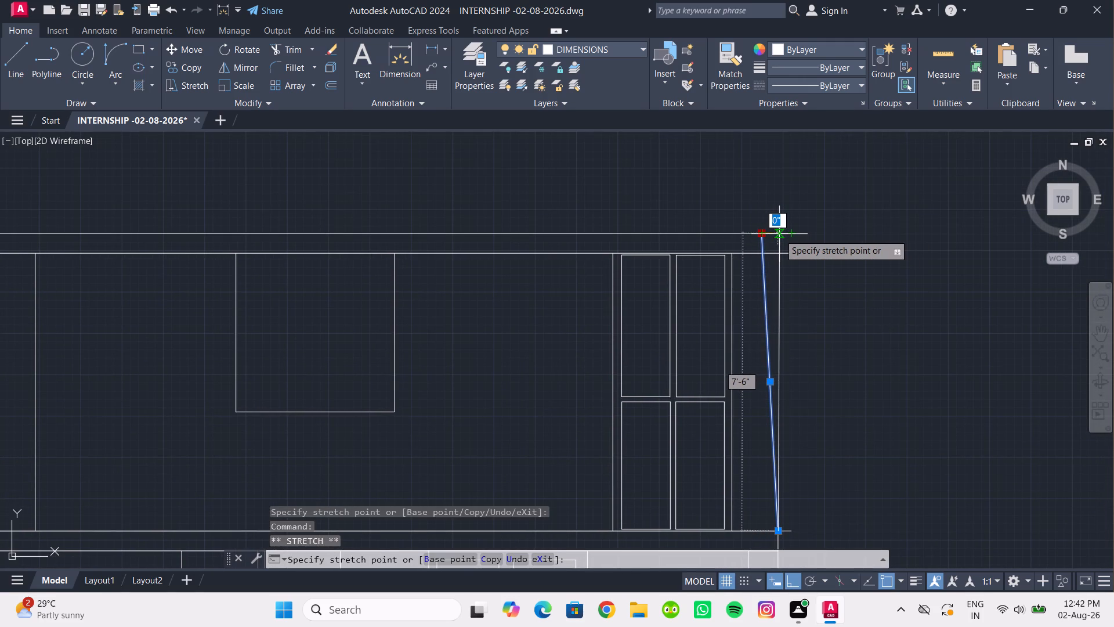
left_click(779, 234)
scroll(801, 244, "down", 1)
key("Escape")
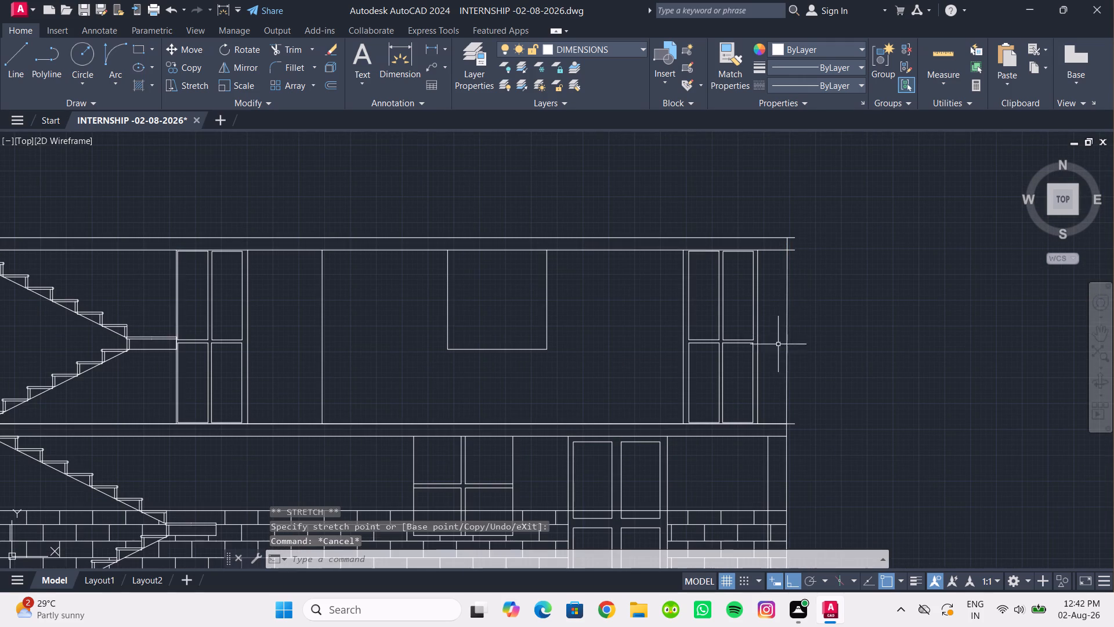
Trim the first floor base line and the two roof slab lines where they project past the right end wall.
type("TR")
key("Return")
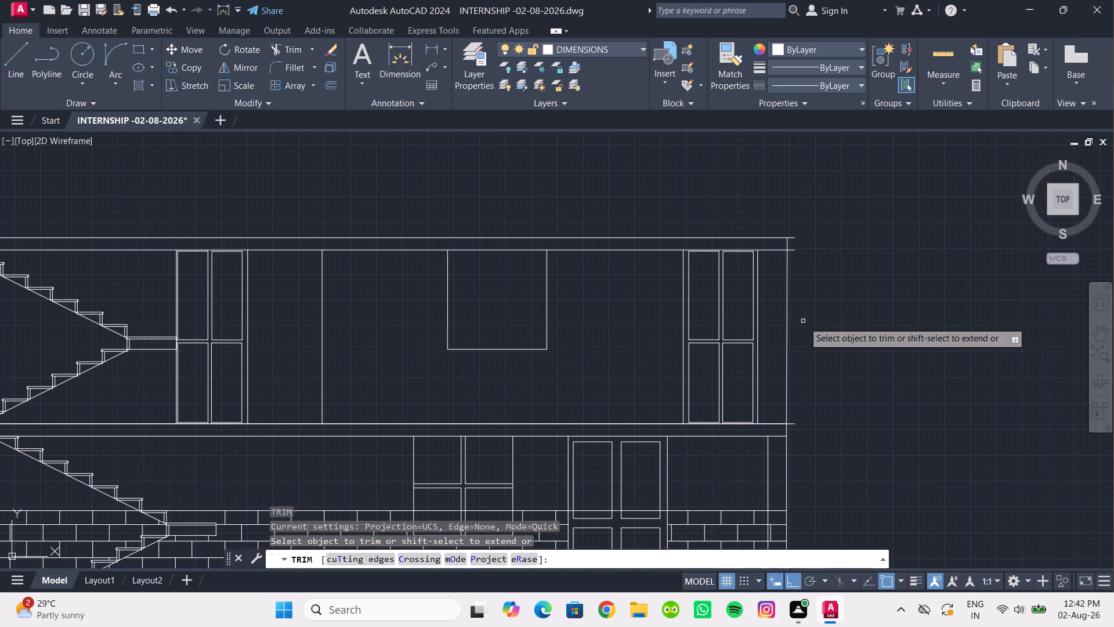
scroll(798, 338, "up", 2)
middle_click_drag(783, 436, 733, 264)
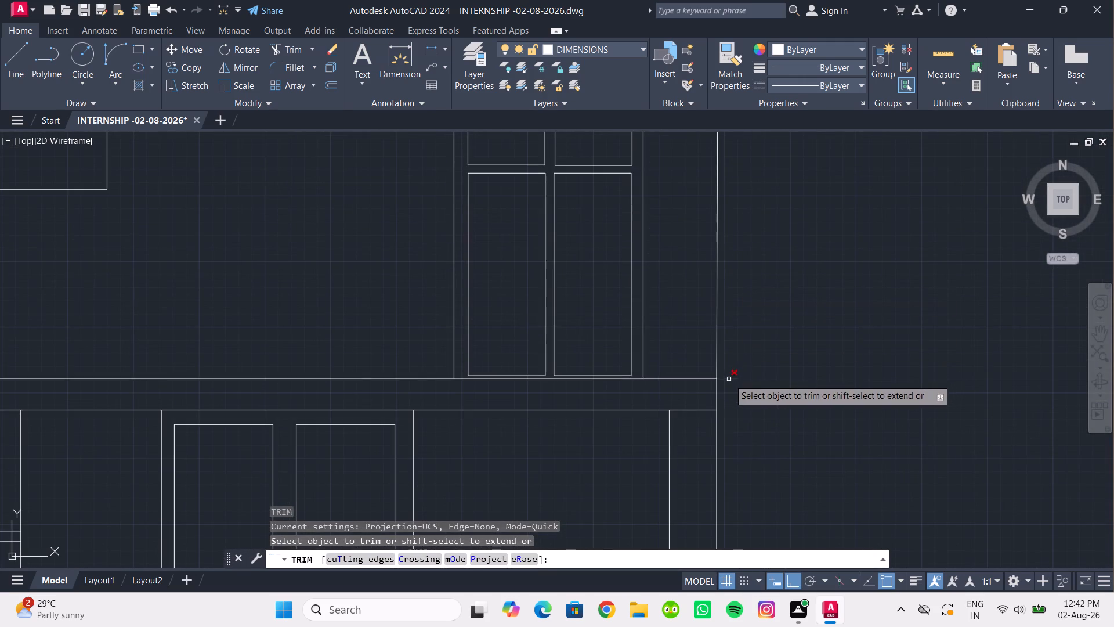
left_click(729, 379)
scroll(776, 301, "down", 2)
middle_click_drag(776, 301, 763, 437)
scroll(759, 305, "up", 3)
left_click_drag(697, 289, 694, 260)
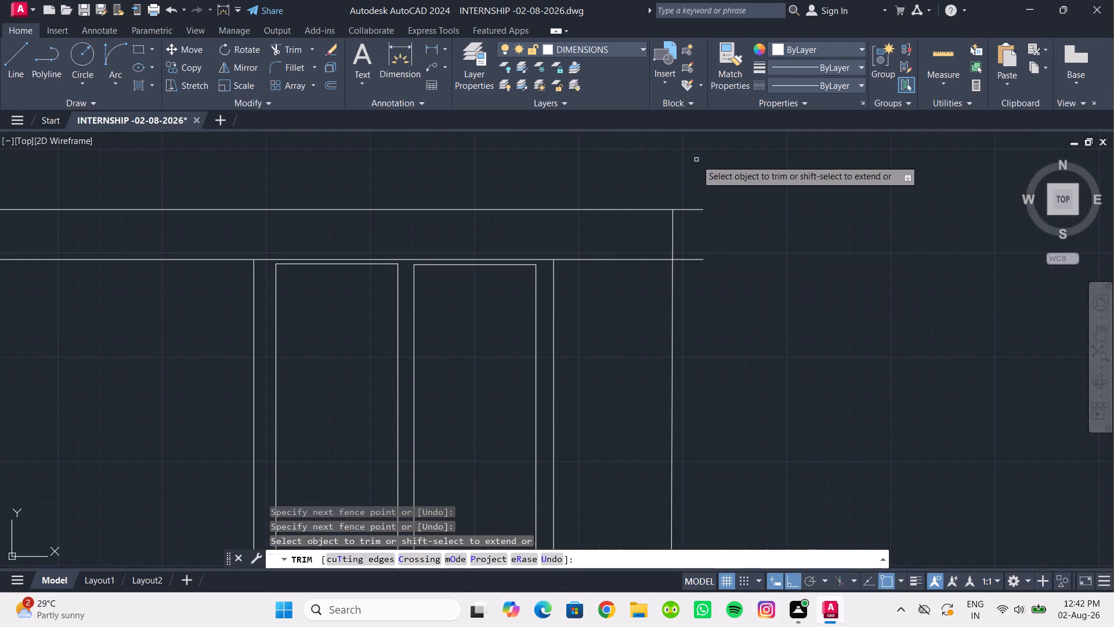
left_click_drag(690, 157, 696, 286)
scroll(726, 283, "down", 3)
middle_click_drag(728, 283, 808, 207)
key("Escape")
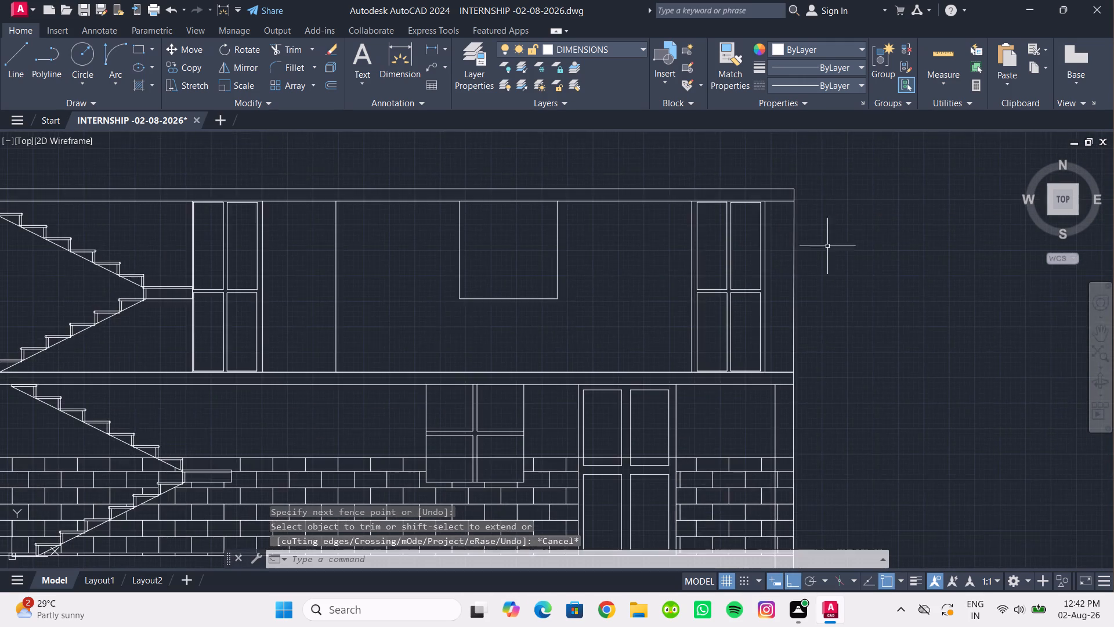
Examine the stacked two-storey elevation as a whole, including its openings and aligned end walls.
scroll(667, 265, "down", 2)
middle_click_drag(667, 265, 753, 276)
scroll(678, 305, "up", 1)
middle_click(678, 305)
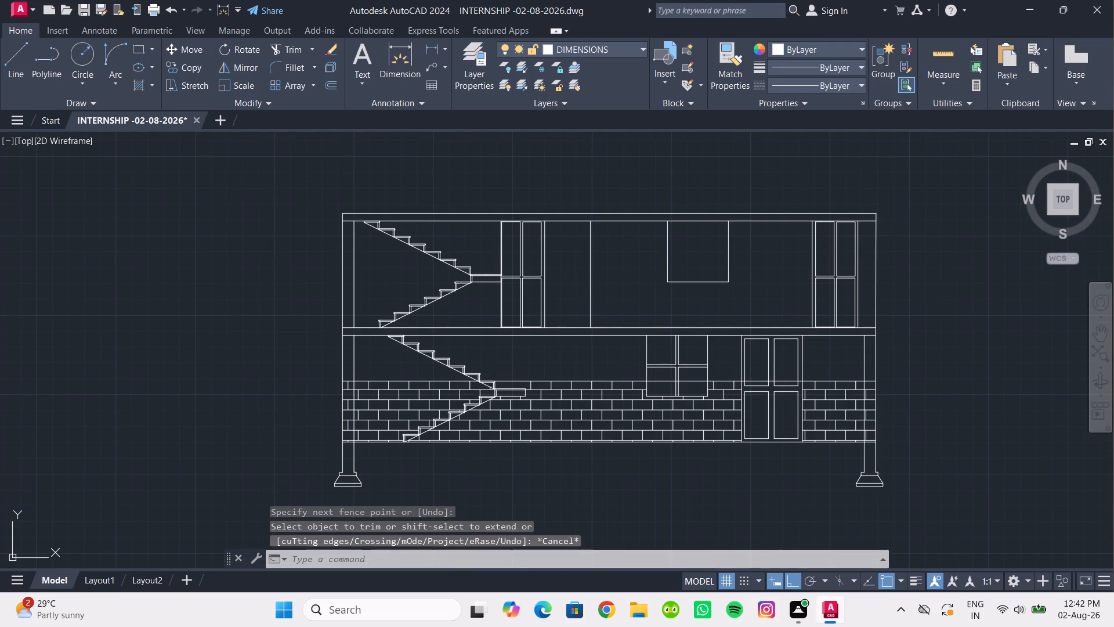
scroll(679, 307, "down", 1)
middle_click_drag(679, 307, 664, 340)
scroll(664, 340, "up", 1)
middle_click_drag(664, 340, 643, 330)
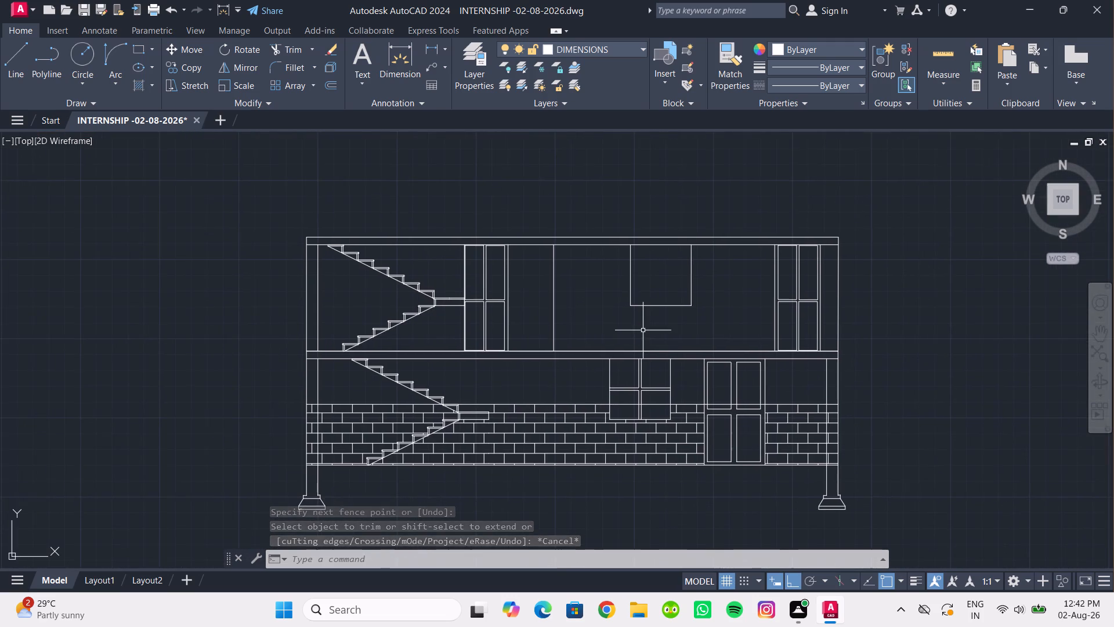
scroll(643, 330, "up", 1)
middle_click_drag(643, 330, 648, 333)
scroll(648, 333, "down", 1)
middle_click(648, 333)
middle_click_drag(646, 327, 645, 354)
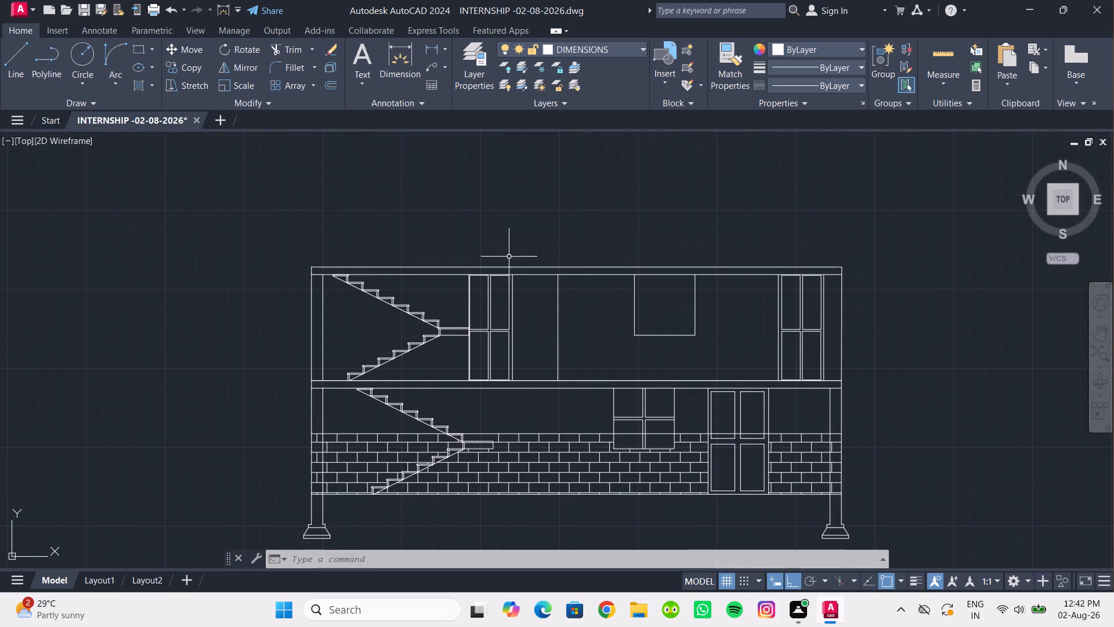
Draw a 3' high parapet outline above the roof slab, spanning the full width between the elevation's outer edges.
left_click(25, 62)
scroll(299, 232, "up", 2)
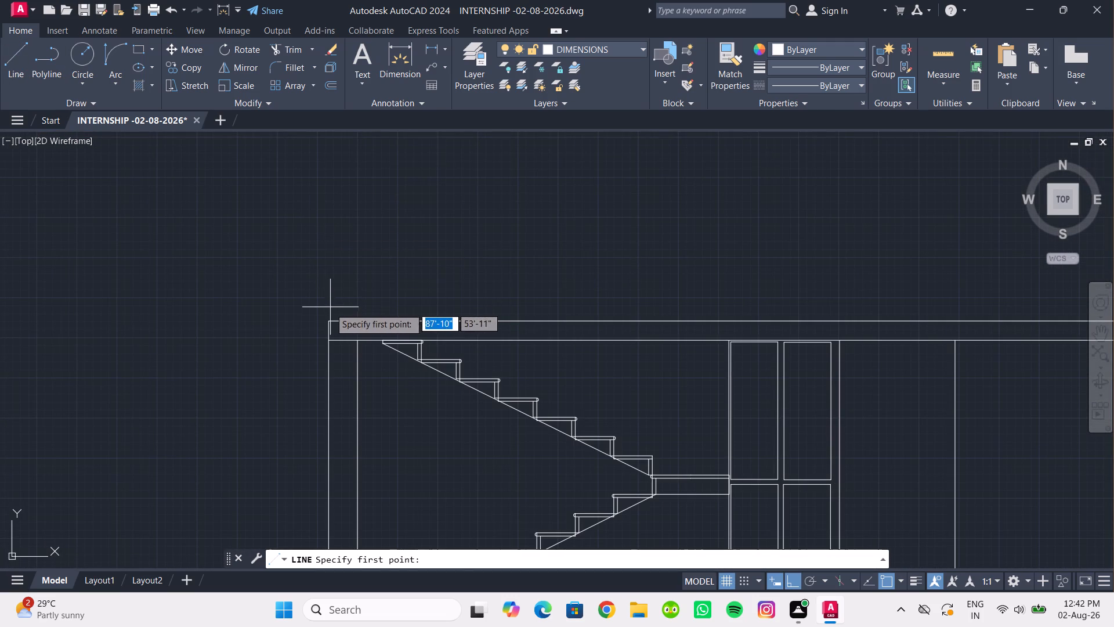
left_click(330, 319)
type("3'")
key("Return")
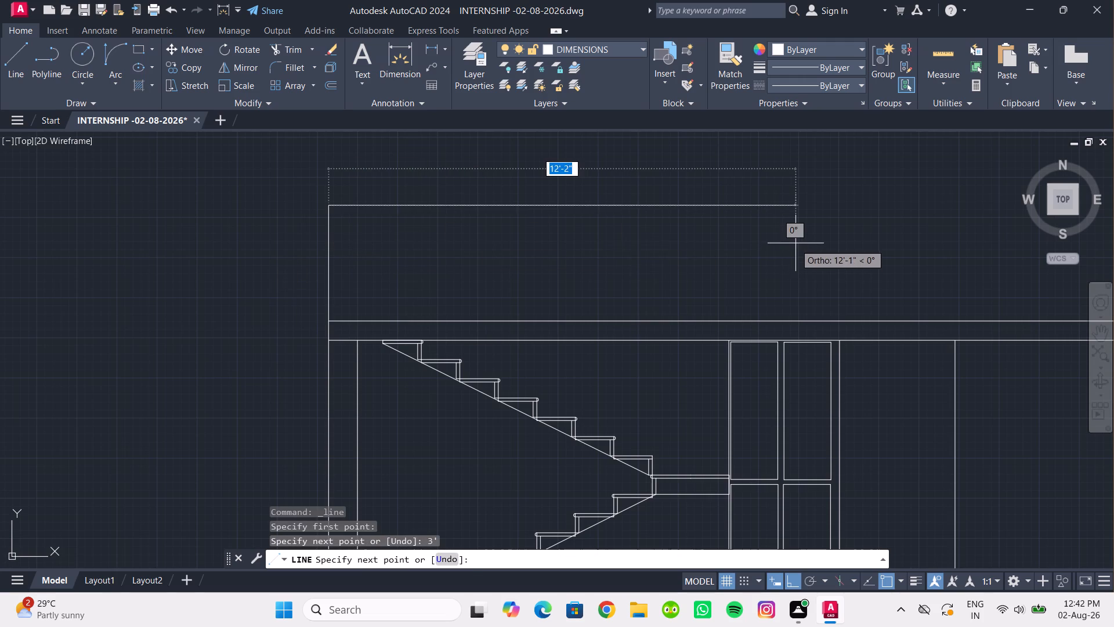
scroll(795, 243, "down", 2)
middle_click_drag(795, 243, 173, 276)
scroll(473, 269, "up", 3)
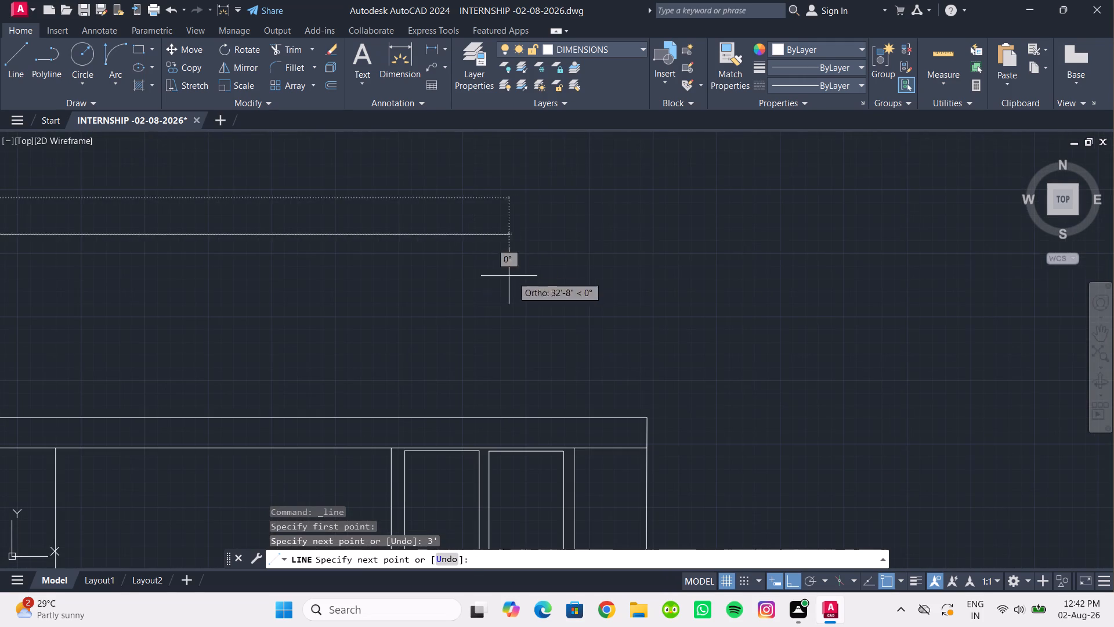
left_click(648, 233)
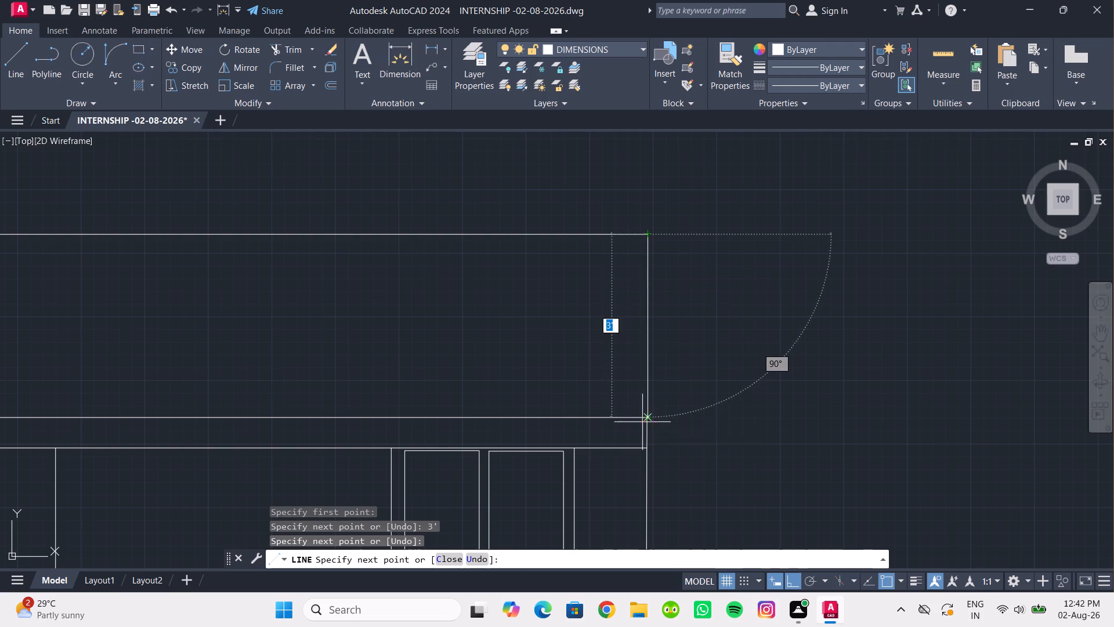
left_click(646, 420)
key("Escape")
Hatch the parapet area with the brick pattern at scale 1.
scroll(651, 416, "down", 5)
middle_click_drag(622, 386, 644, 327)
scroll(527, 248, "up", 1)
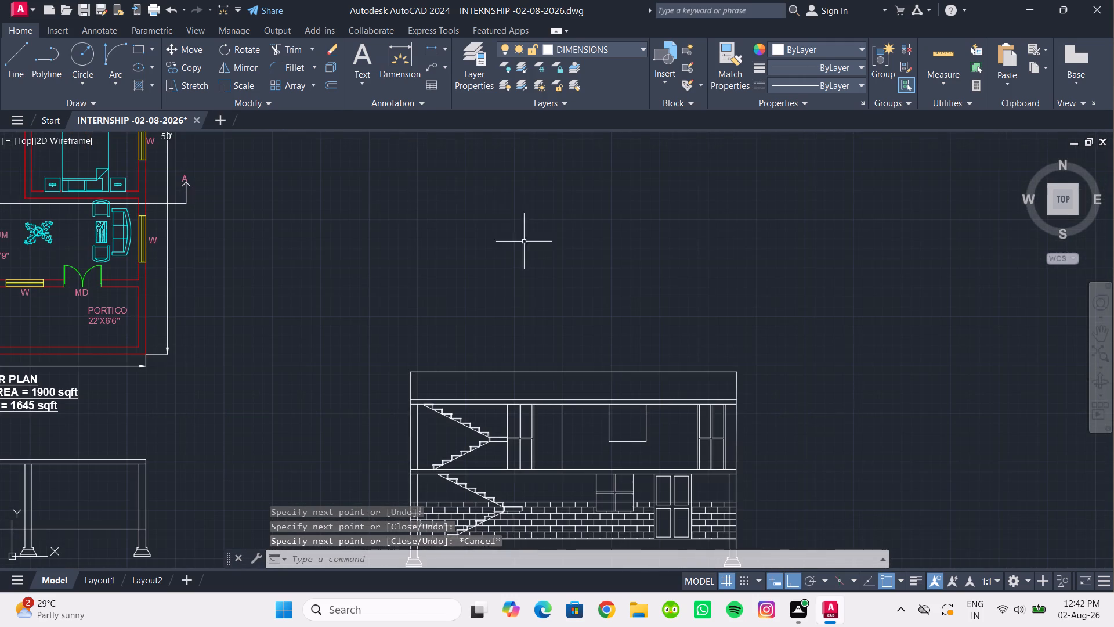
left_click(137, 82)
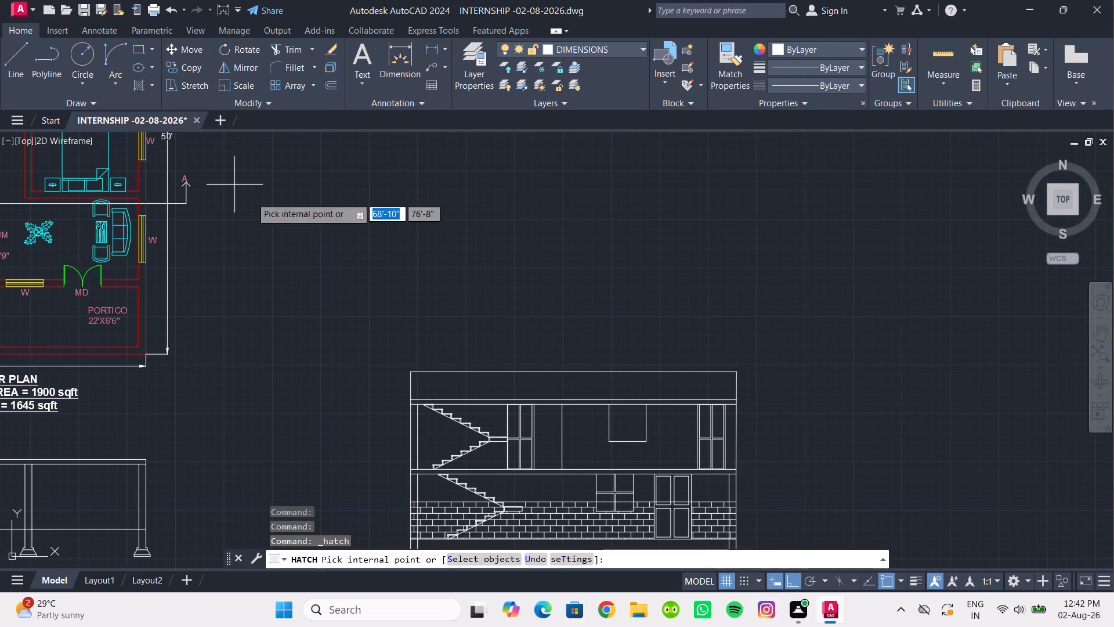
left_click(539, 389)
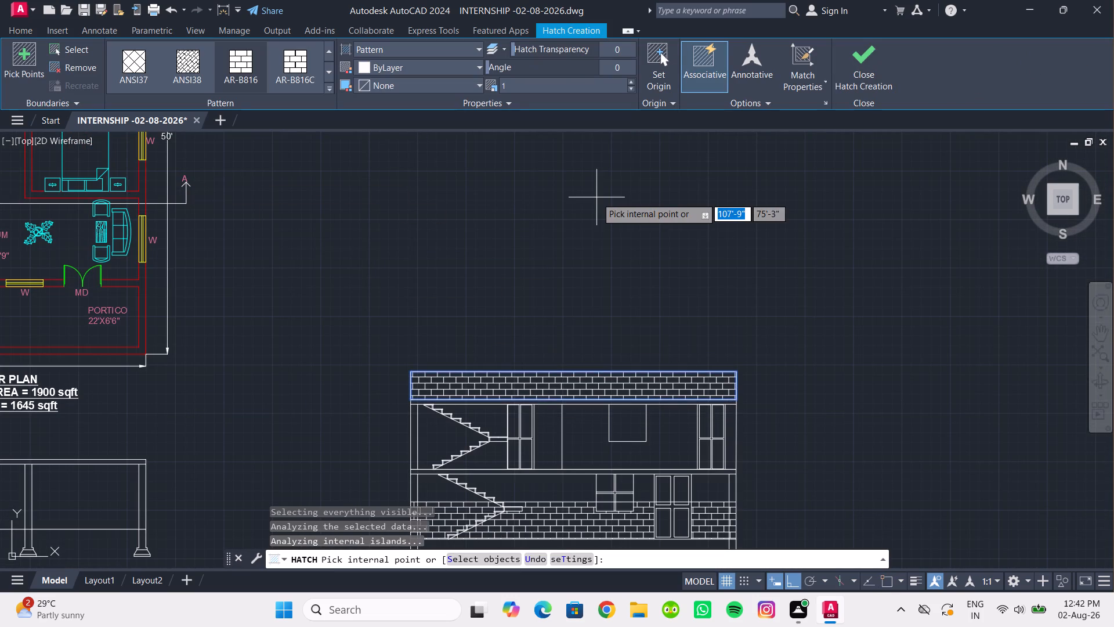
key("Escape")
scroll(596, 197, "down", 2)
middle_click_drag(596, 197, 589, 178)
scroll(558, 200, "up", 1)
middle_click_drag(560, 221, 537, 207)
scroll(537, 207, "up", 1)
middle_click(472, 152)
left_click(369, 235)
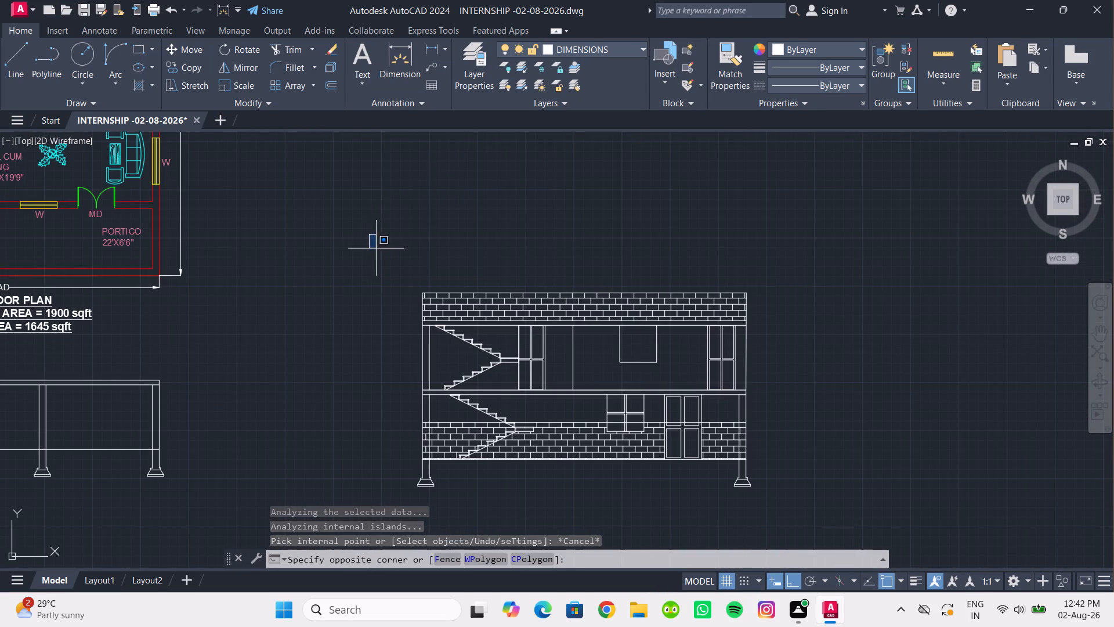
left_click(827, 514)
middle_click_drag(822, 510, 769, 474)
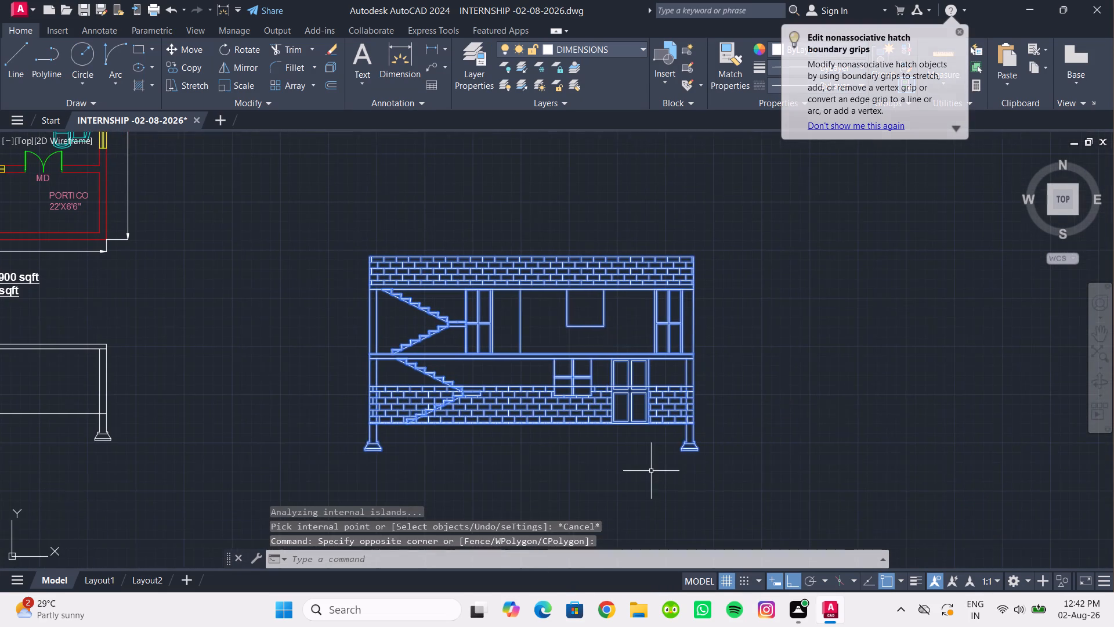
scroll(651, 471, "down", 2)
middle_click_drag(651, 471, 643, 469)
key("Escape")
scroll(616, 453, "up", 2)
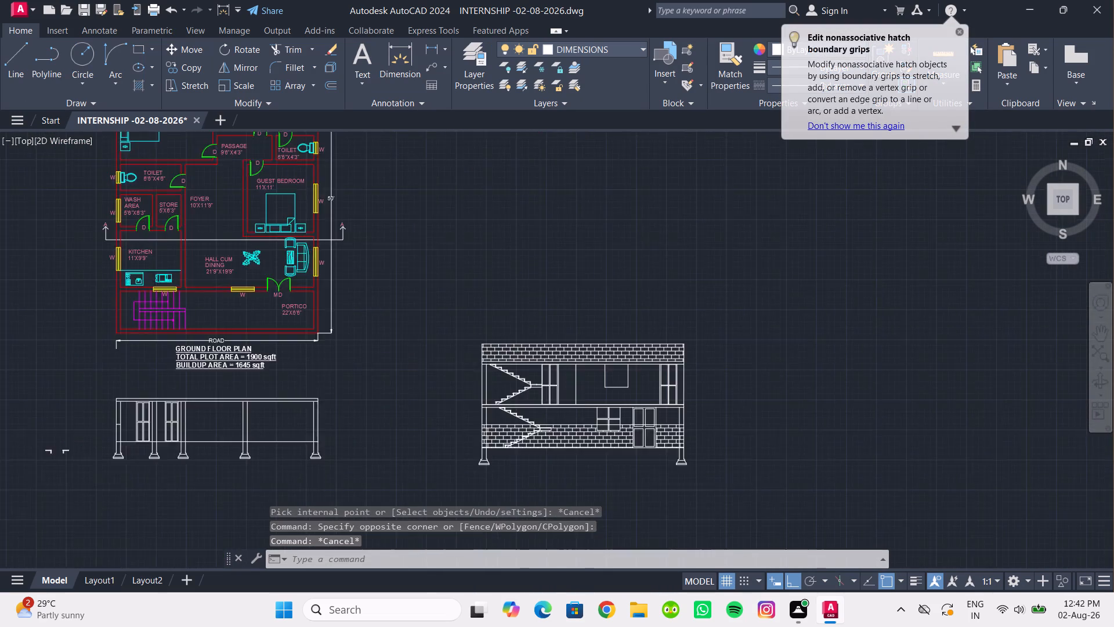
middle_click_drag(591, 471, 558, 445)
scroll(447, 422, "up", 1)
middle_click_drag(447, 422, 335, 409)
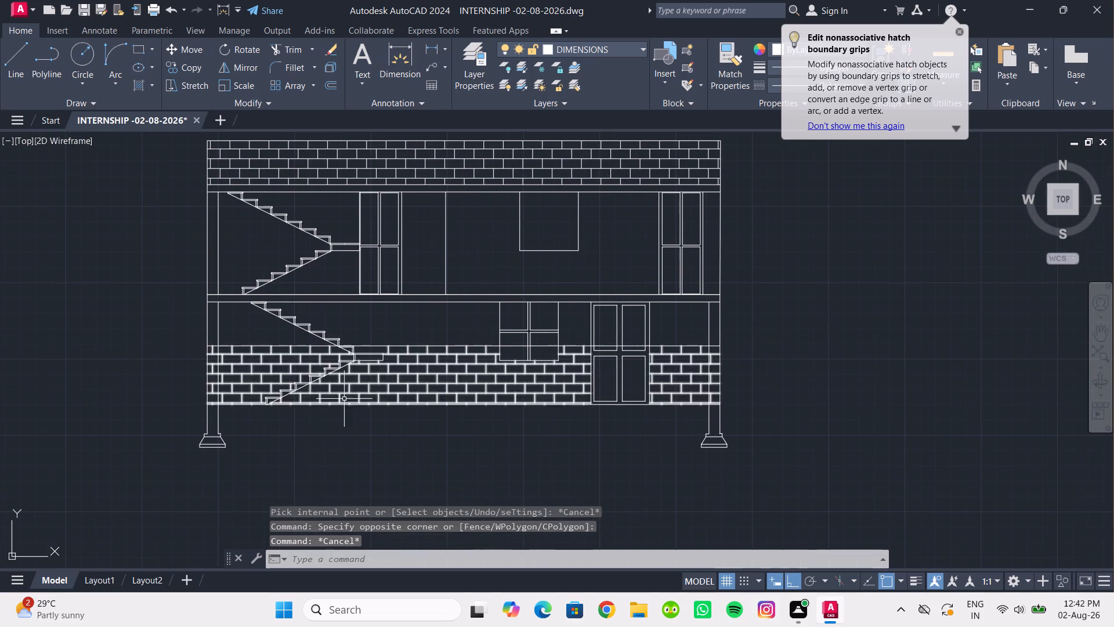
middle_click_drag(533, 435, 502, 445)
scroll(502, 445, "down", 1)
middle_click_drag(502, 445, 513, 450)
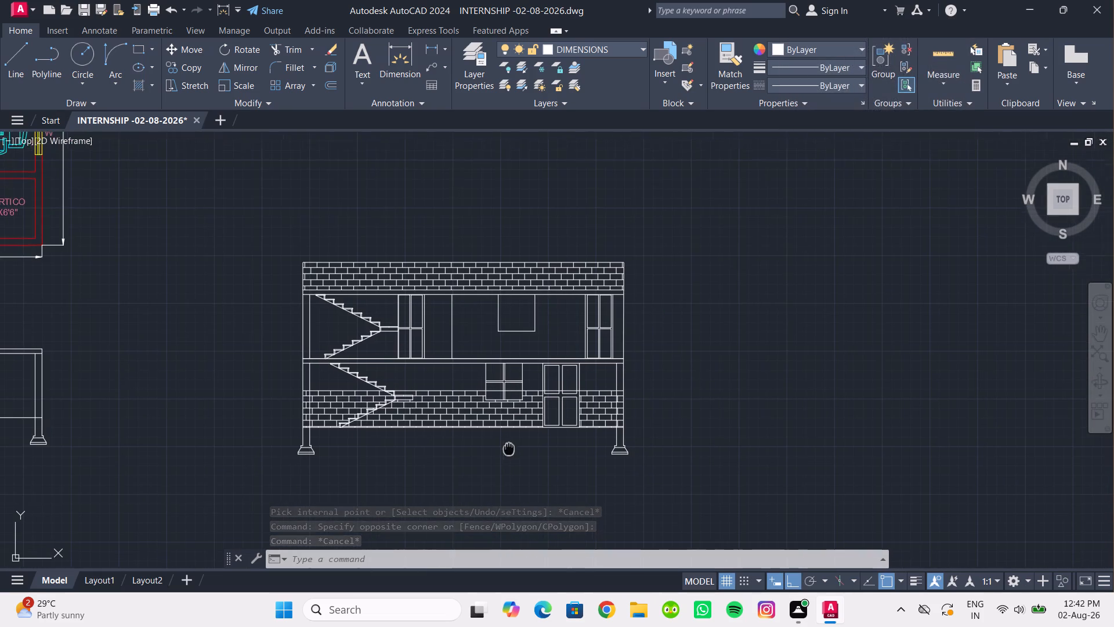
Examine the finished elevation against the ground floor plan and the first floor plan's room layout, from bedrooms to balcony.
middle_click_drag(513, 450, 569, 436)
scroll(513, 465, "down", 1)
middle_click_drag(513, 465, 589, 529)
scroll(475, 276, "down", 1)
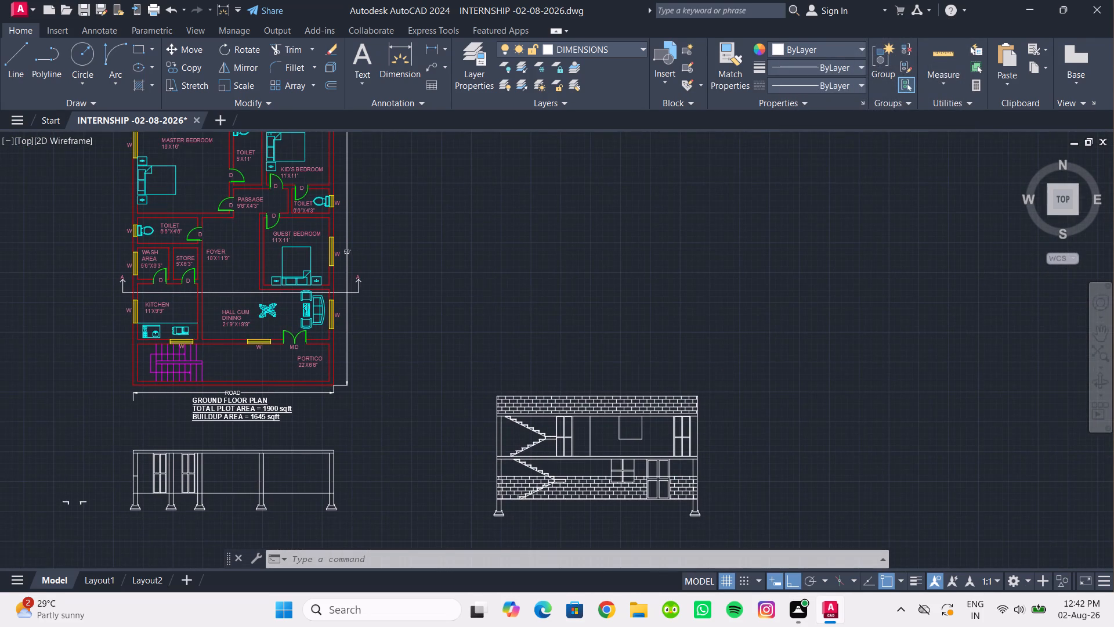
middle_click_drag(475, 276, 475, 388)
middle_click_drag(498, 303, 463, 276)
middle_click_drag(434, 363, 491, 280)
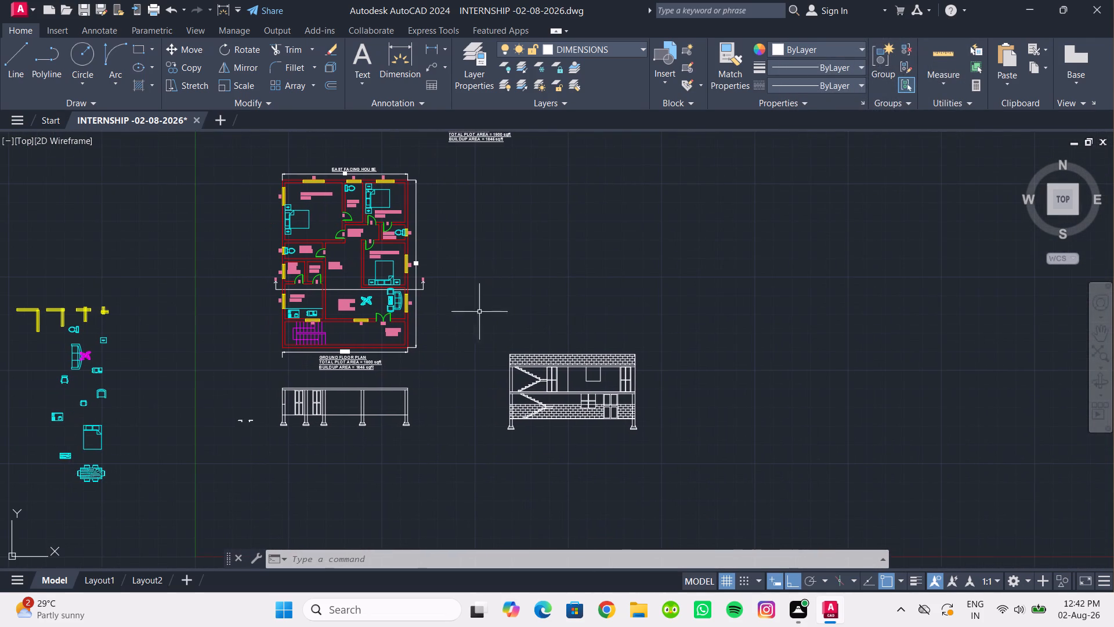
scroll(424, 398, "up", 1)
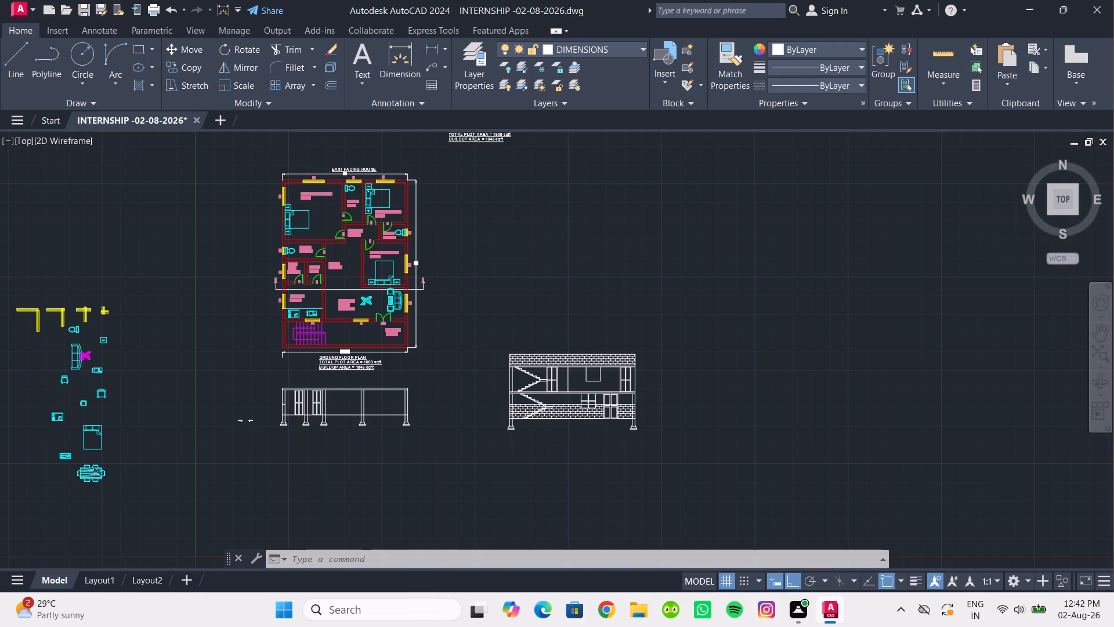
middle_click_drag(424, 398, 381, 499)
scroll(463, 334, "down", 2)
middle_click_drag(463, 334, 432, 420)
scroll(447, 330, "up", 3)
middle_click_drag(447, 330, 453, 402)
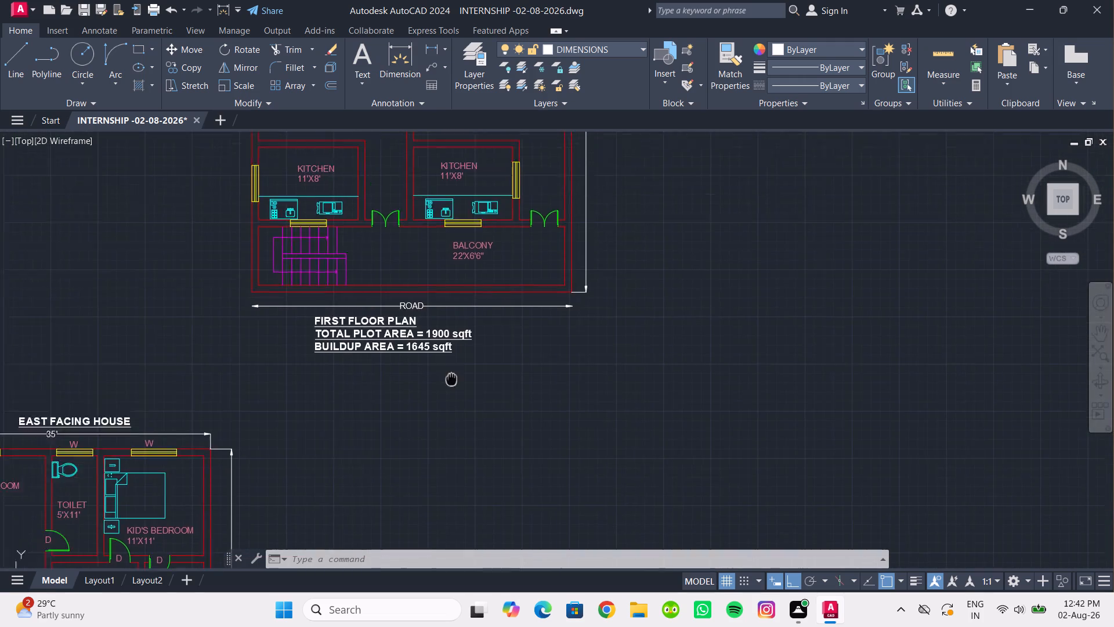
middle_click_drag(453, 402, 458, 475)
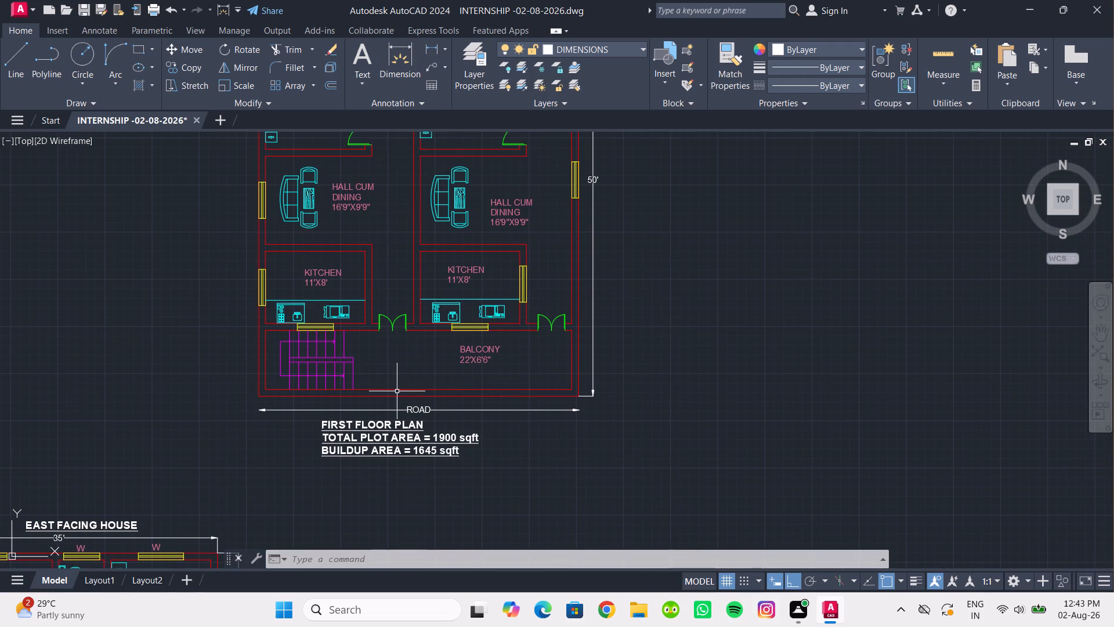
middle_click_drag(411, 345, 405, 489)
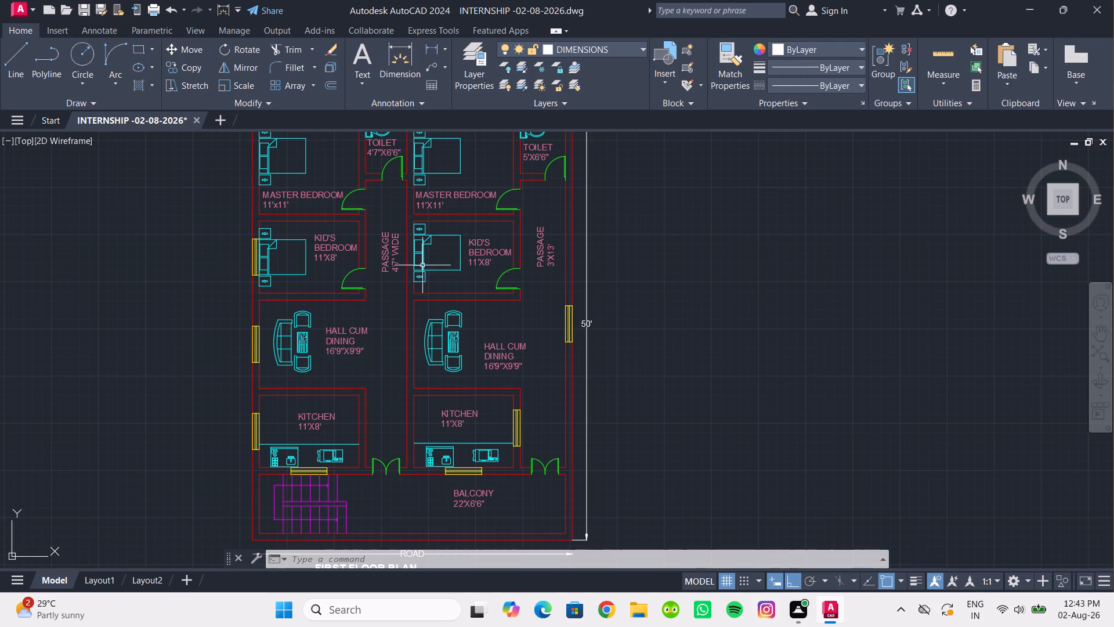
scroll(424, 263, "down", 2)
middle_click_drag(424, 263, 431, 293)
scroll(431, 295, "up", 2)
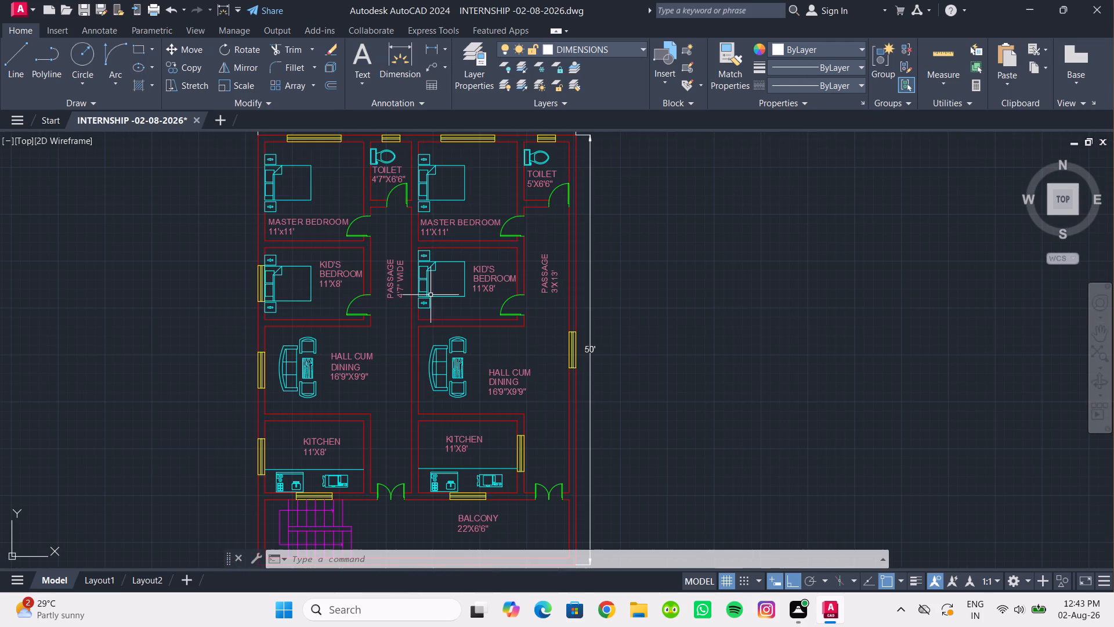
middle_click_drag(370, 373, 361, 367)
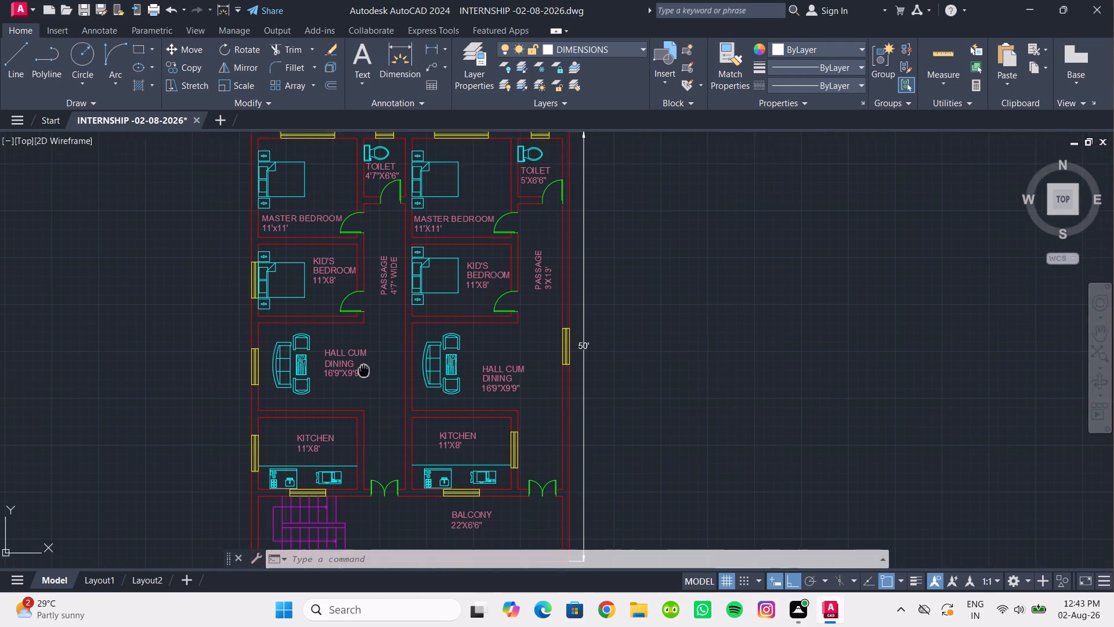
middle_click_drag(361, 367, 367, 301)
scroll(379, 276, "down", 1)
middle_click_drag(382, 286, 390, 333)
scroll(390, 333, "up", 1)
middle_click_drag(390, 333, 391, 379)
scroll(391, 379, "up", 1)
scroll(391, 379, "down", 1)
middle_click_drag(391, 379, 378, 352)
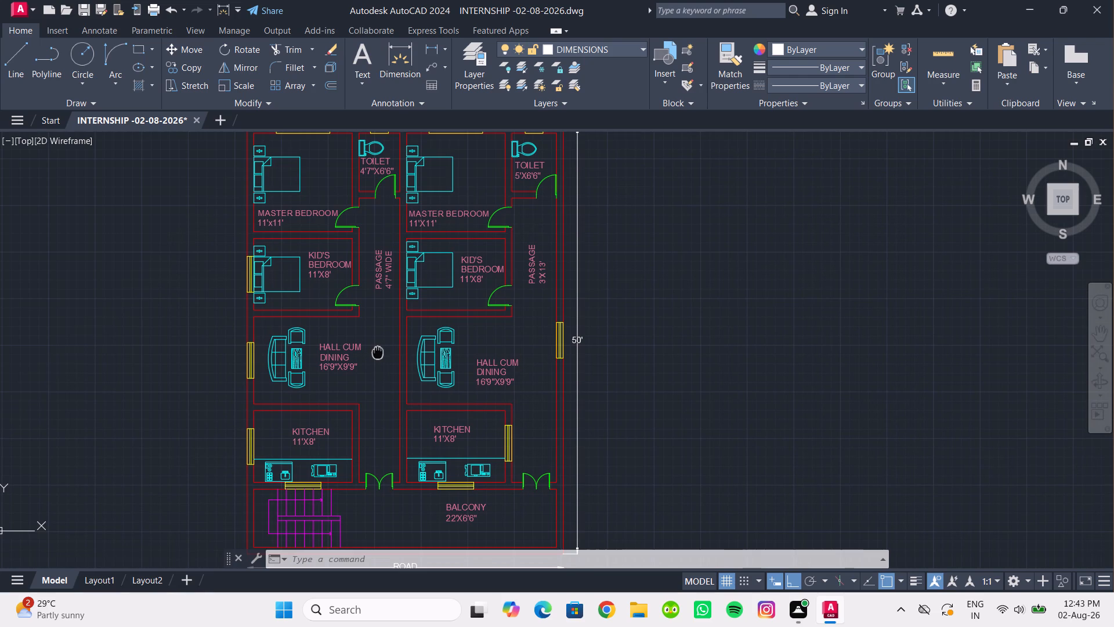
scroll(378, 352, "down", 2)
scroll(378, 352, "up", 1)
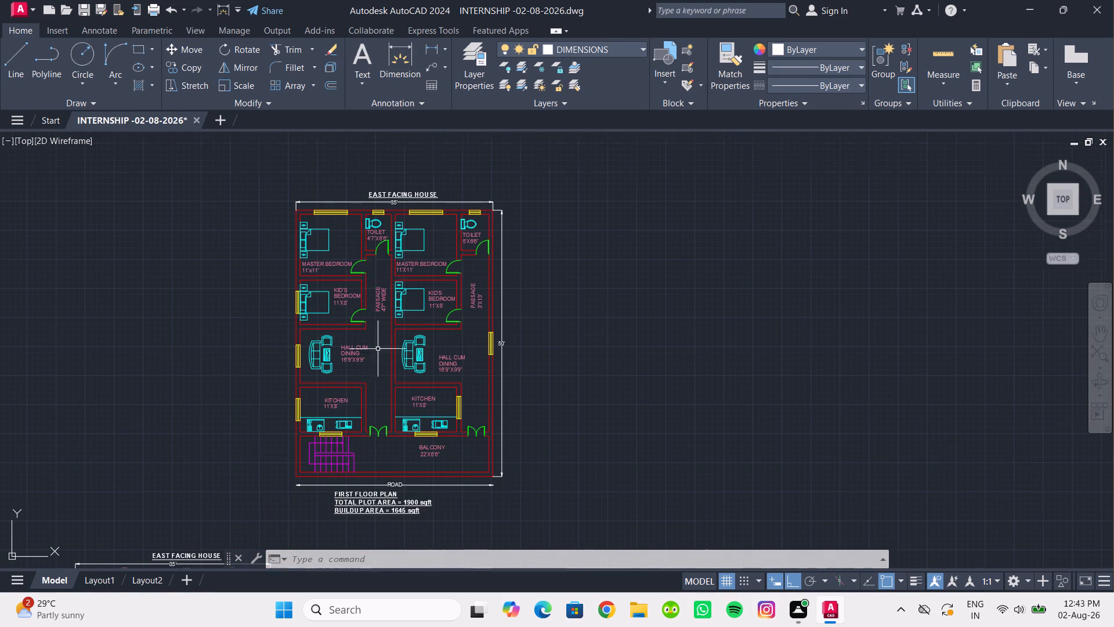
scroll(371, 279, "up", 1)
middle_click_drag(371, 279, 352, 292)
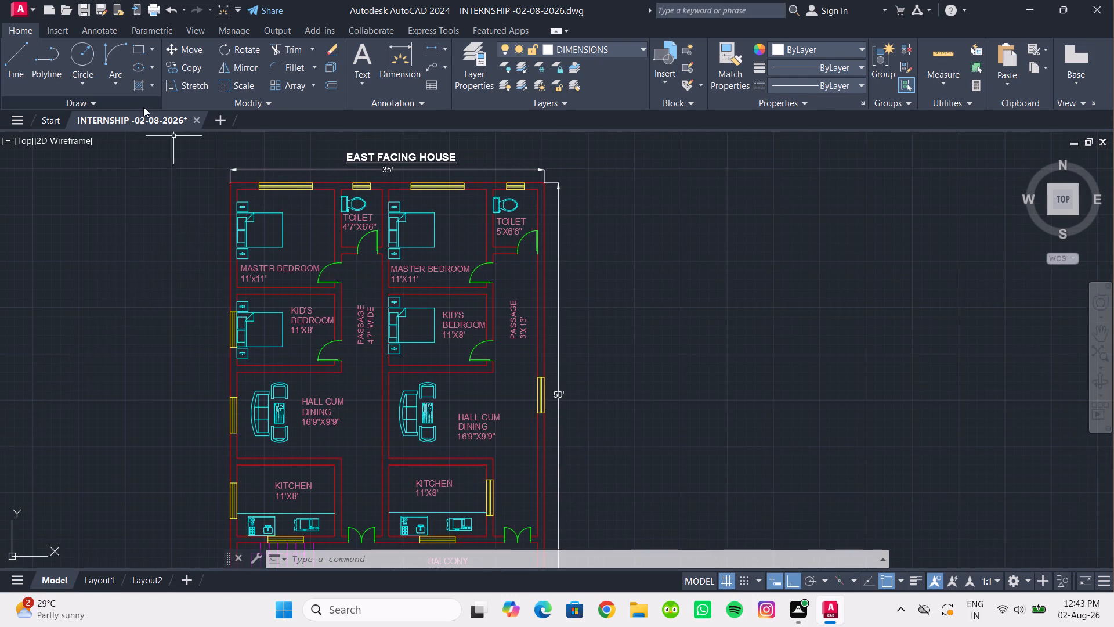
Copy the A-A section line with its end arrows and labels from the ground floor plan onto the first floor plan, between the master and kid's bedrooms.
scroll(191, 269, "down", 2)
middle_click_drag(191, 269, 372, 161)
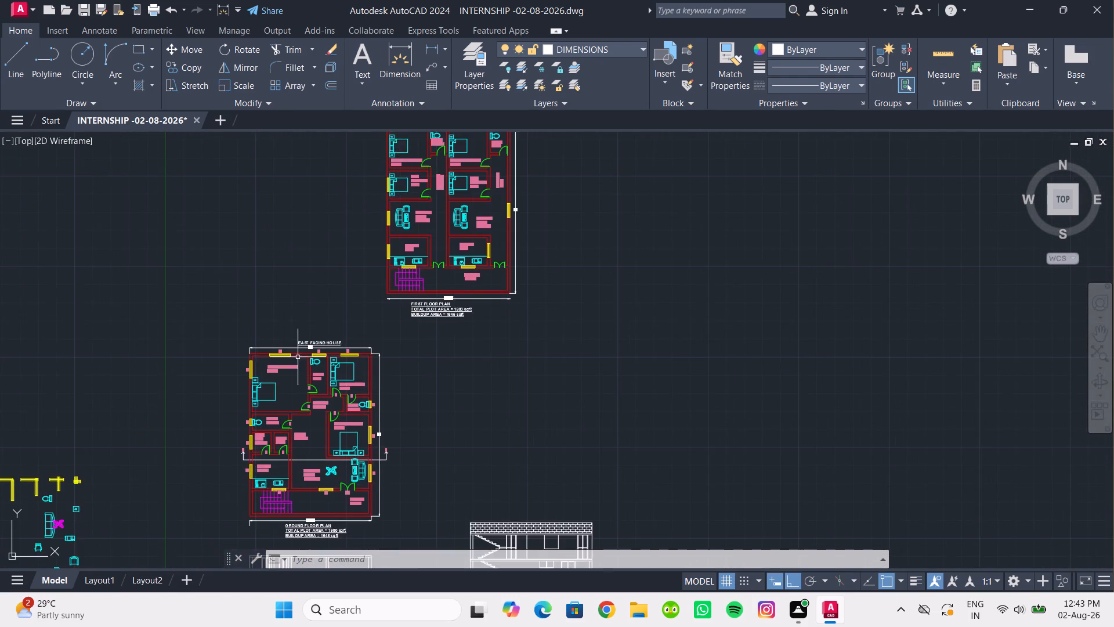
middle_click_drag(298, 358, 291, 287)
scroll(229, 365, "up", 3)
left_click(228, 425)
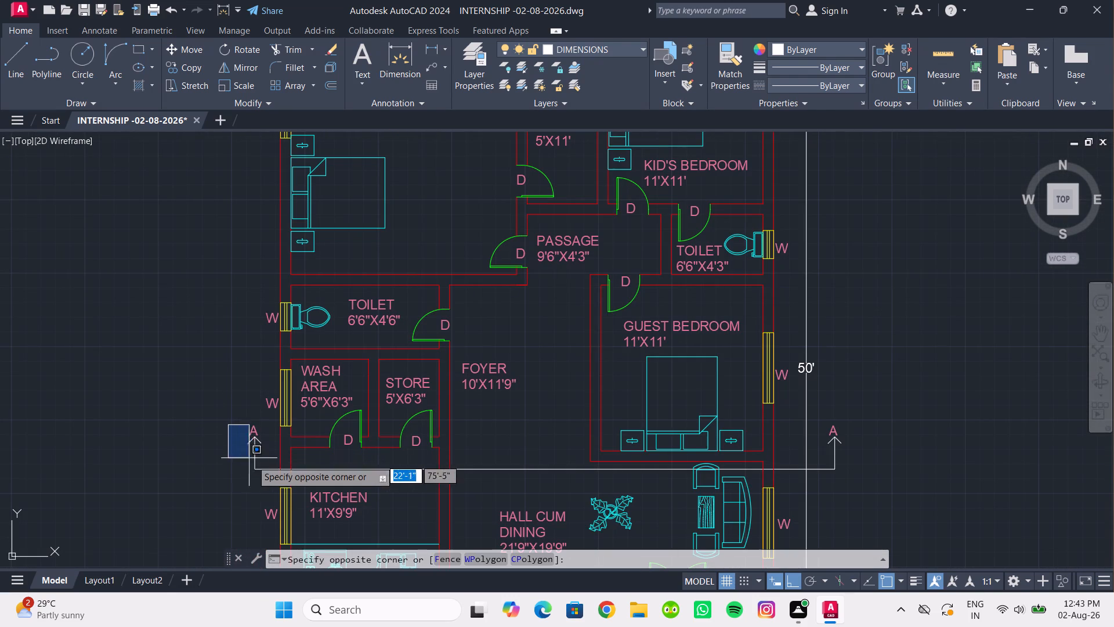
left_click(277, 482)
left_click(304, 473)
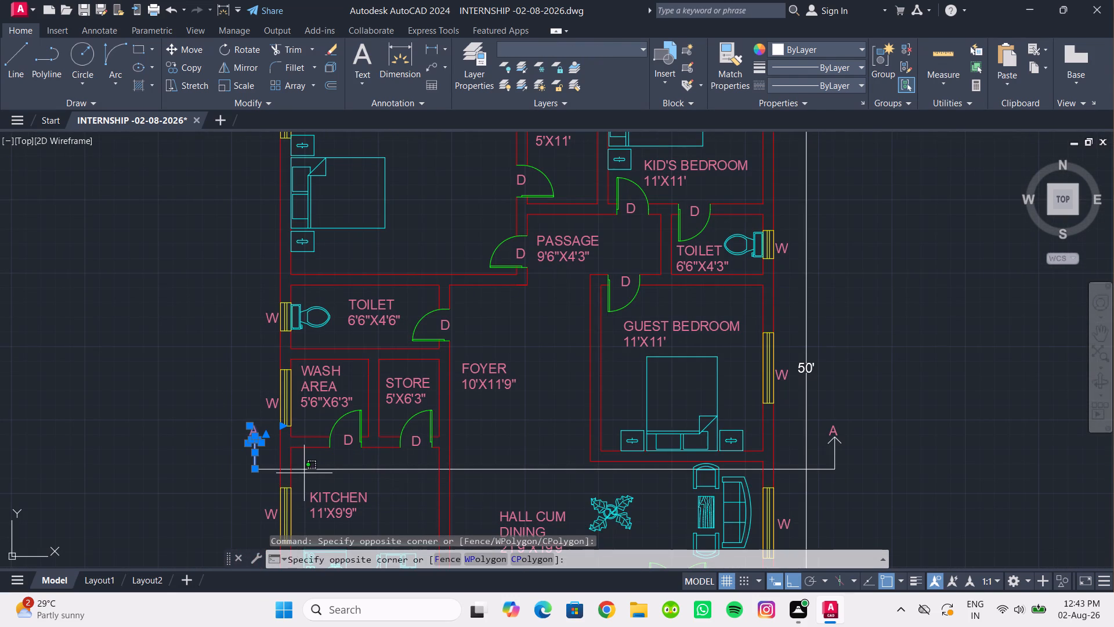
left_click(306, 465)
left_click(315, 471)
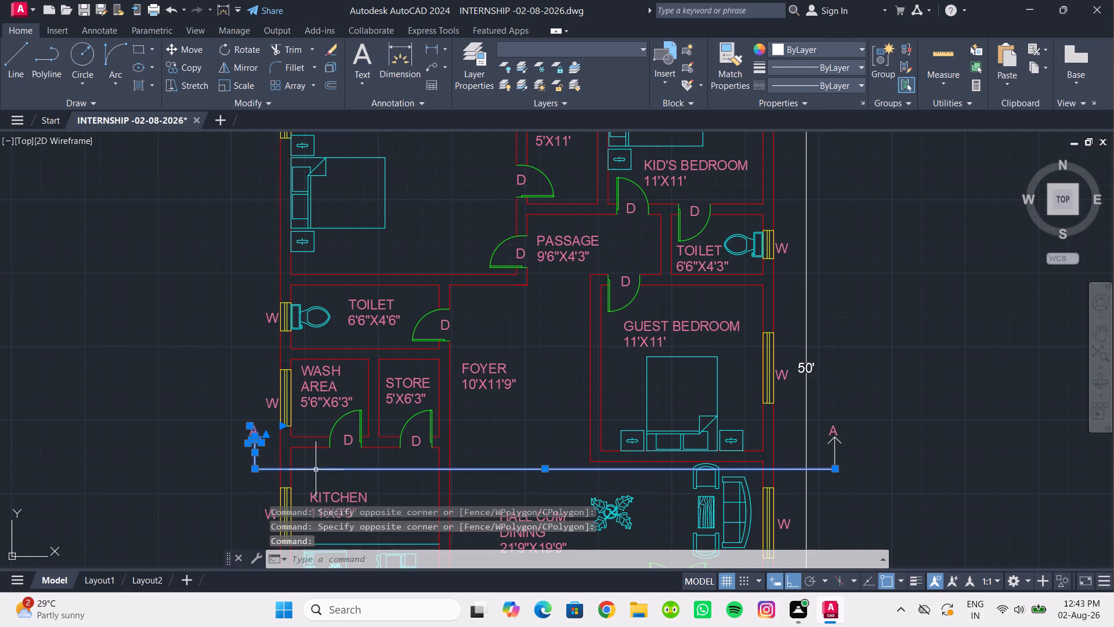
scroll(878, 464, "up", 2)
left_click(743, 365)
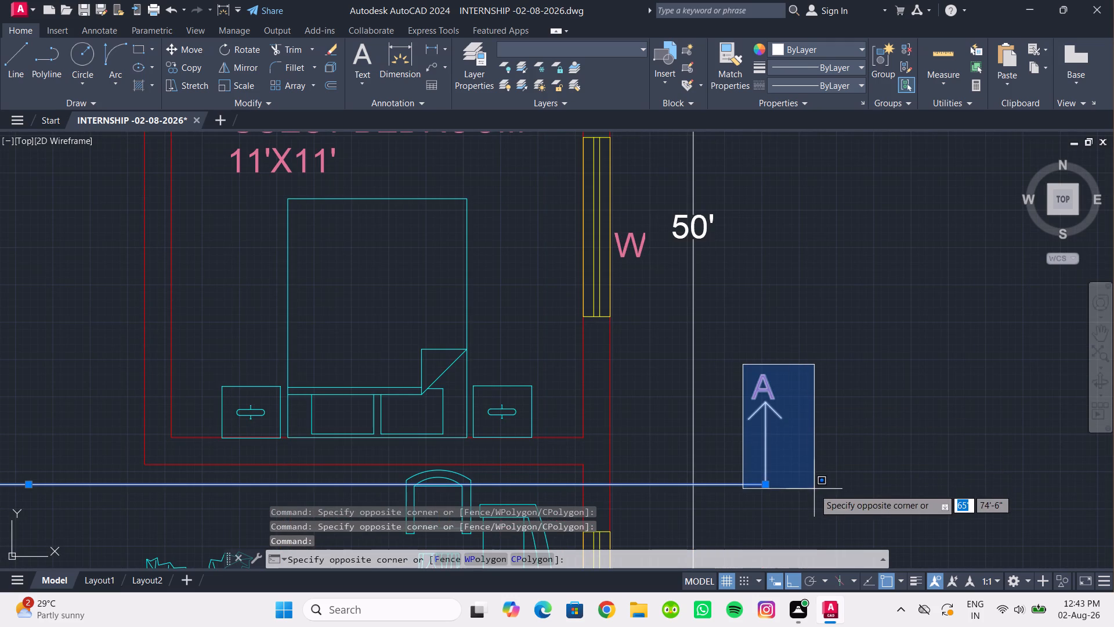
left_click(814, 492)
left_click(189, 67)
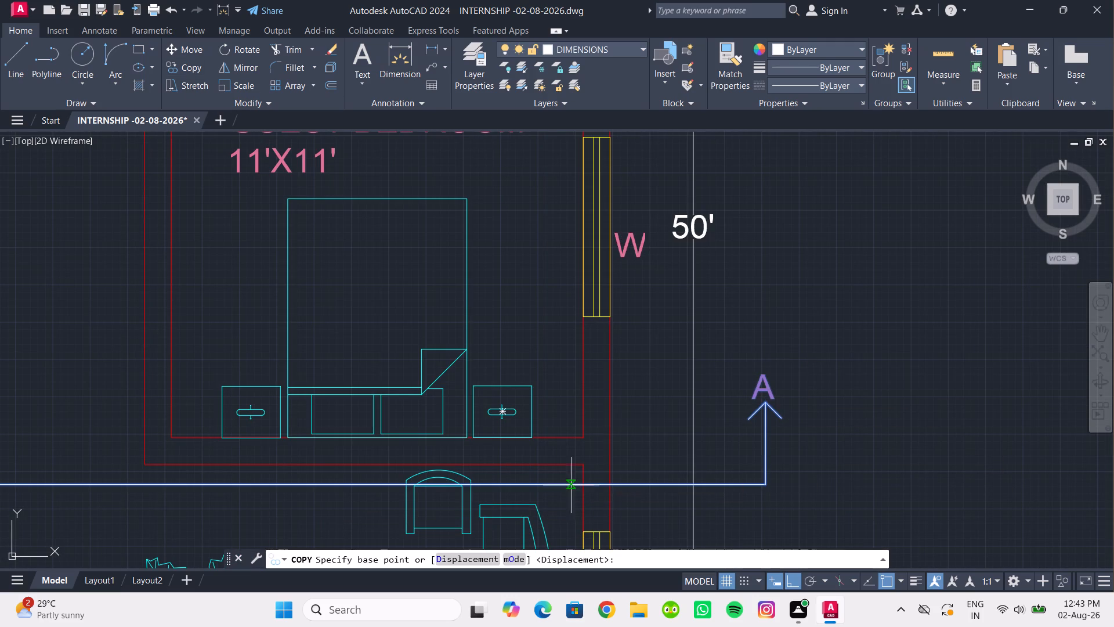
left_click(786, 582)
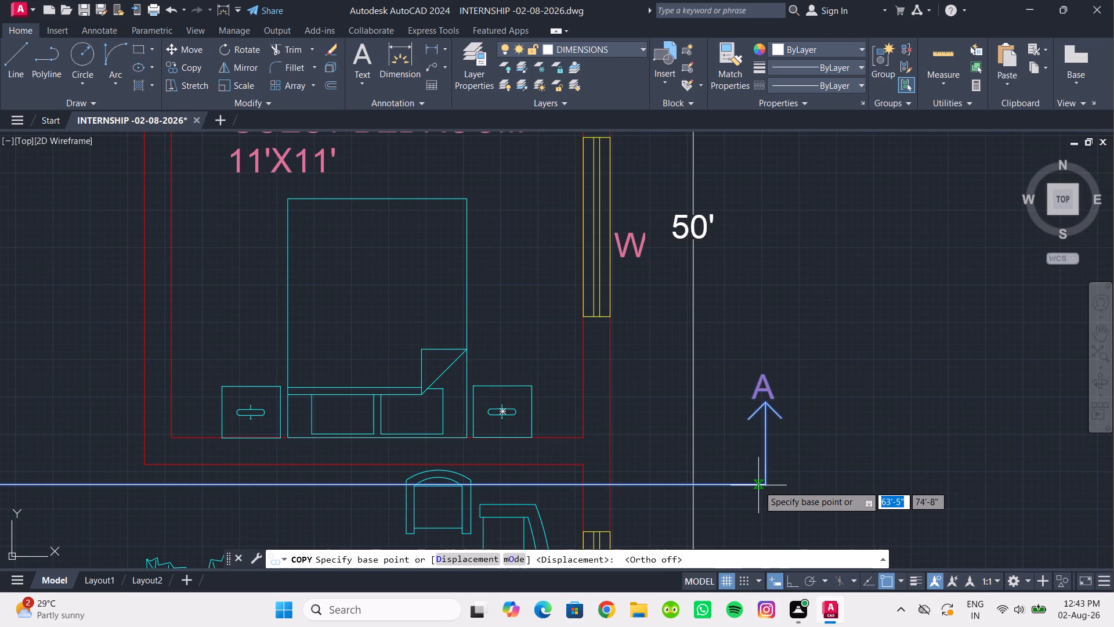
left_click(764, 485)
scroll(796, 356, "down", 4)
middle_click_drag(798, 355, 601, 503)
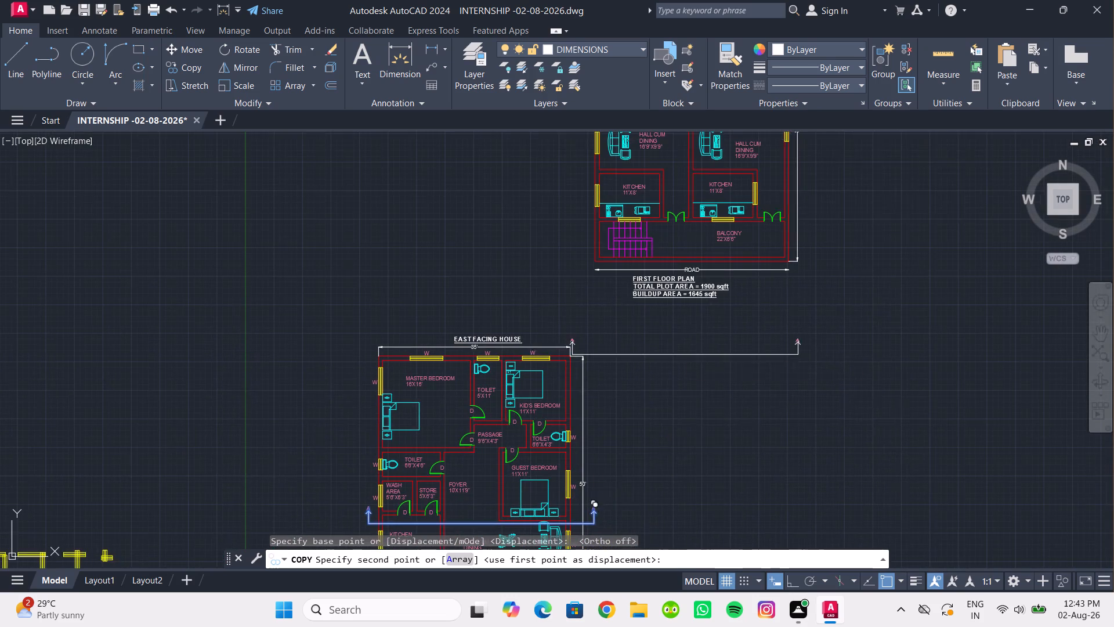
middle_click_drag(809, 111, 758, 276)
middle_click_drag(804, 226, 734, 384)
scroll(795, 259, "down", 1)
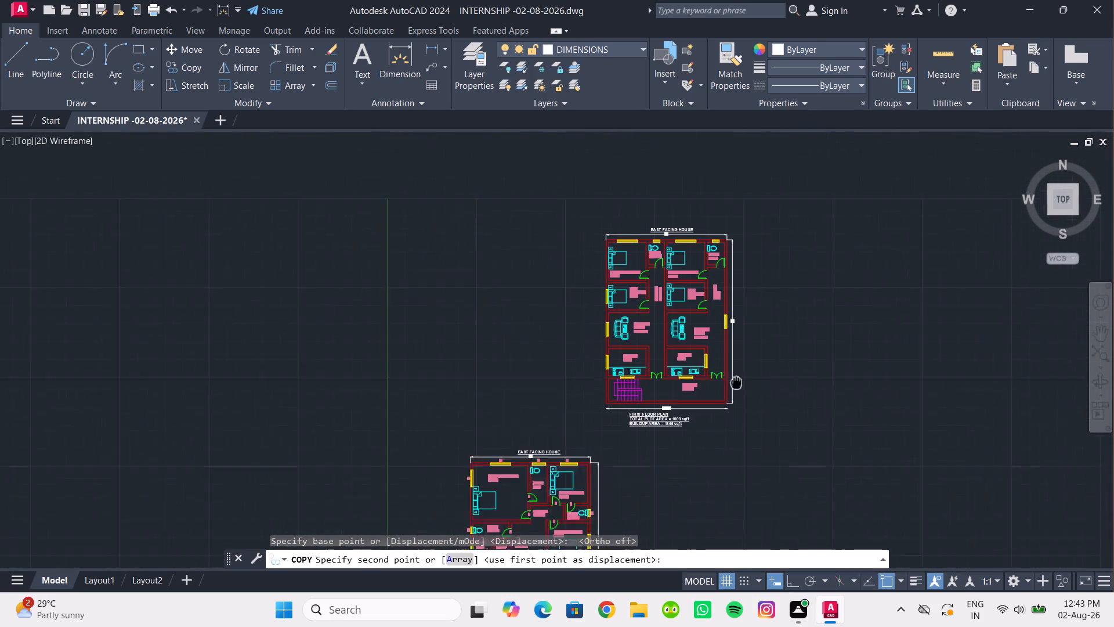
middle_click_drag(734, 384, 718, 401)
scroll(711, 305, "up", 2)
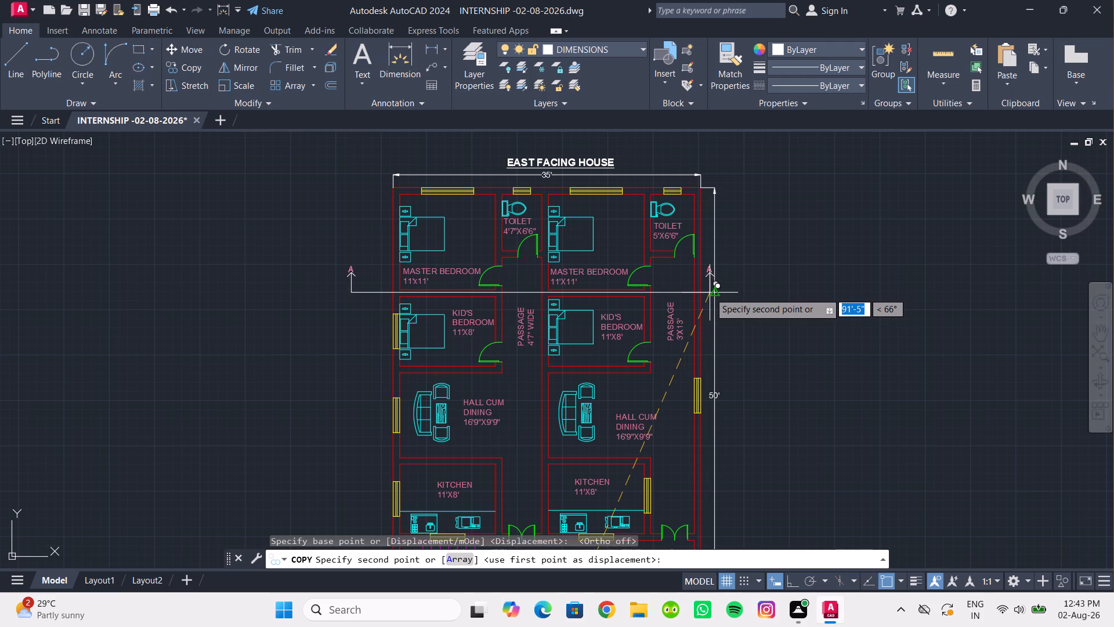
left_click(710, 293)
key("Escape")
key("Escape")
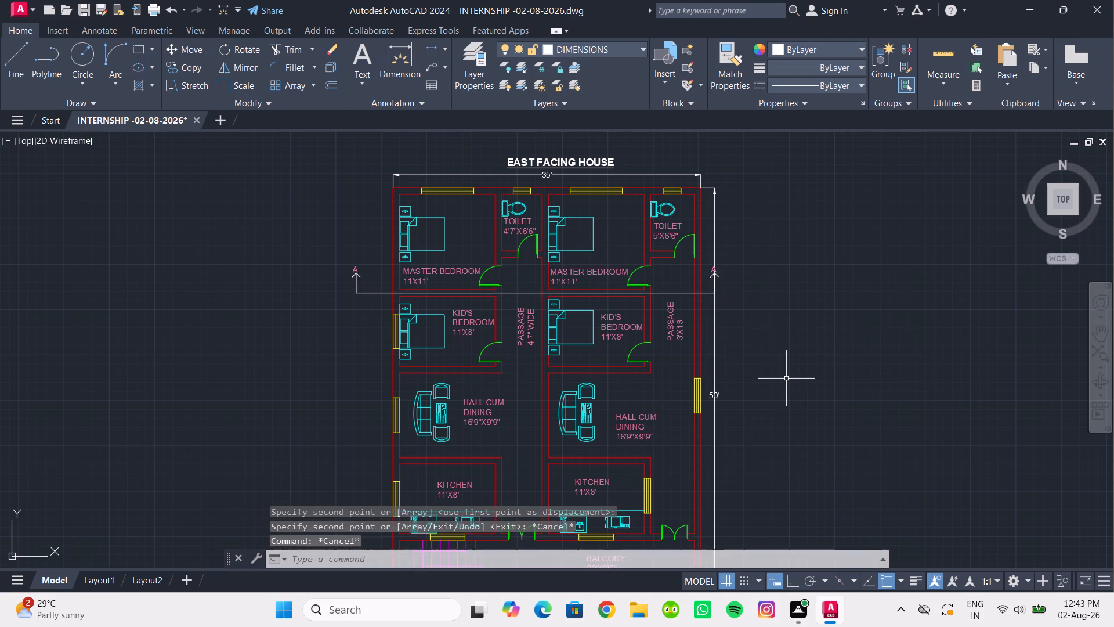
Draw a horizontal construction line in the empty space just below the first floor plan's title text.
middle_click_drag(786, 379, 751, 328)
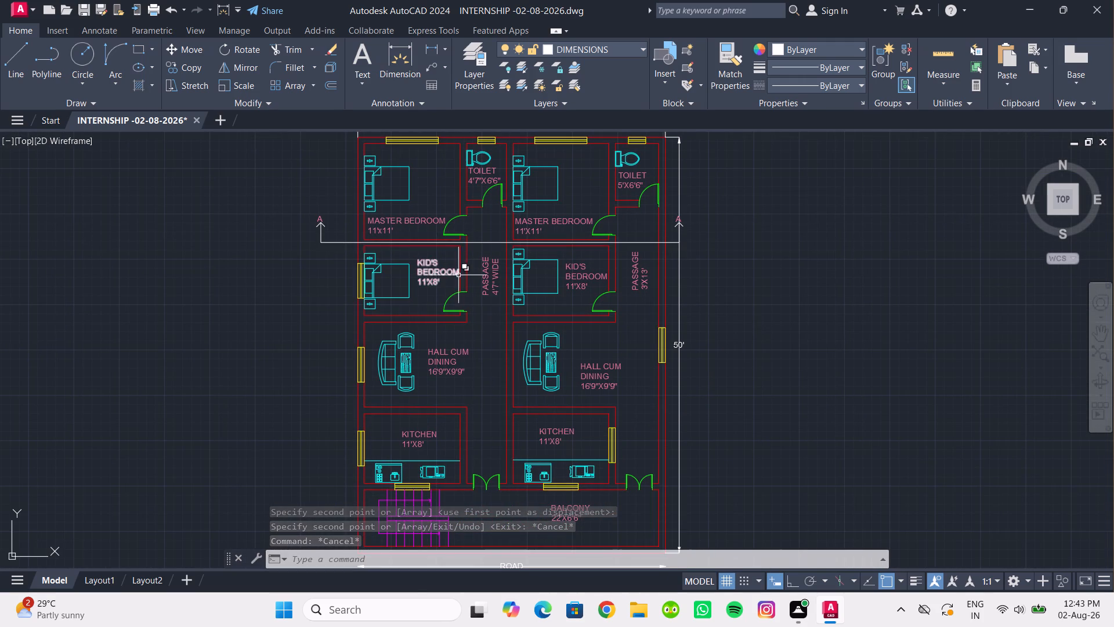
scroll(274, 184, "down", 1)
type("XL")
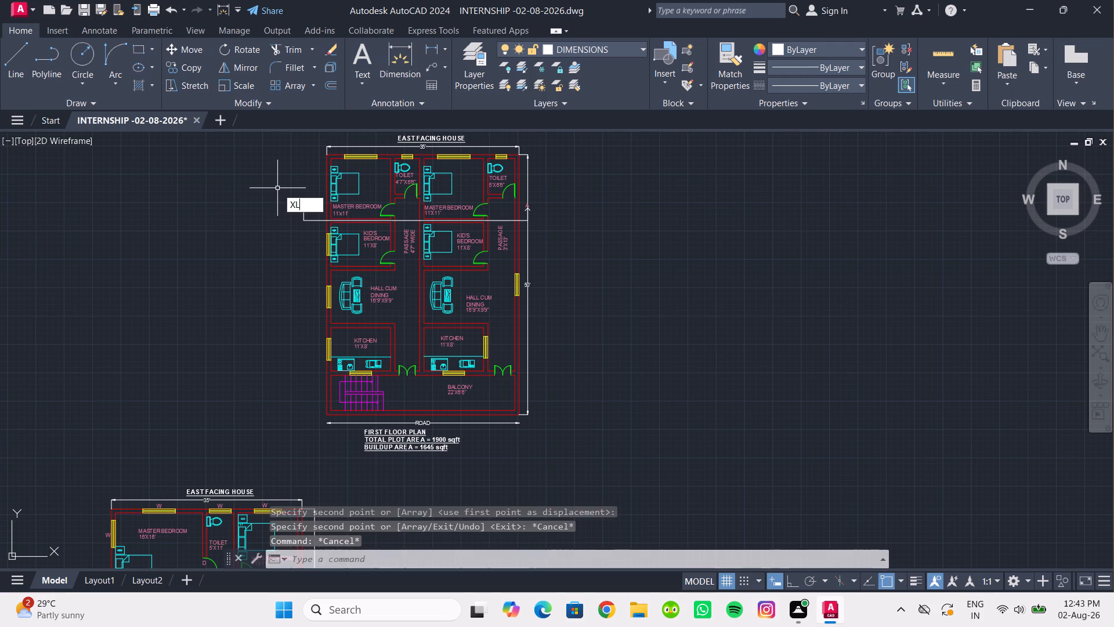
key("Return")
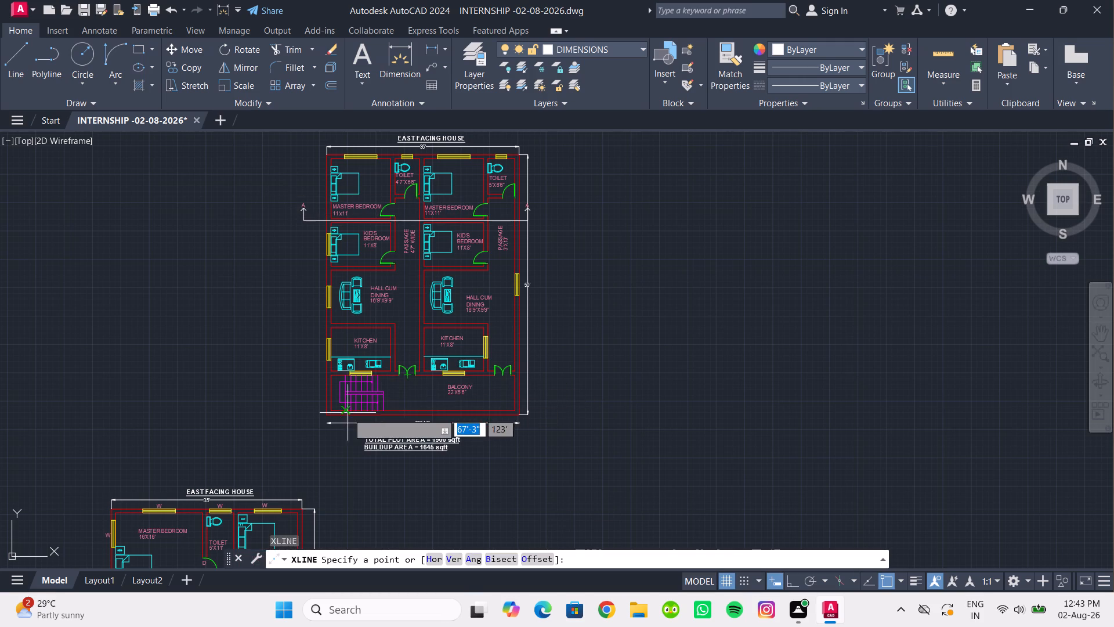
scroll(348, 414, "up", 1)
middle_click_drag(352, 464, 309, 344)
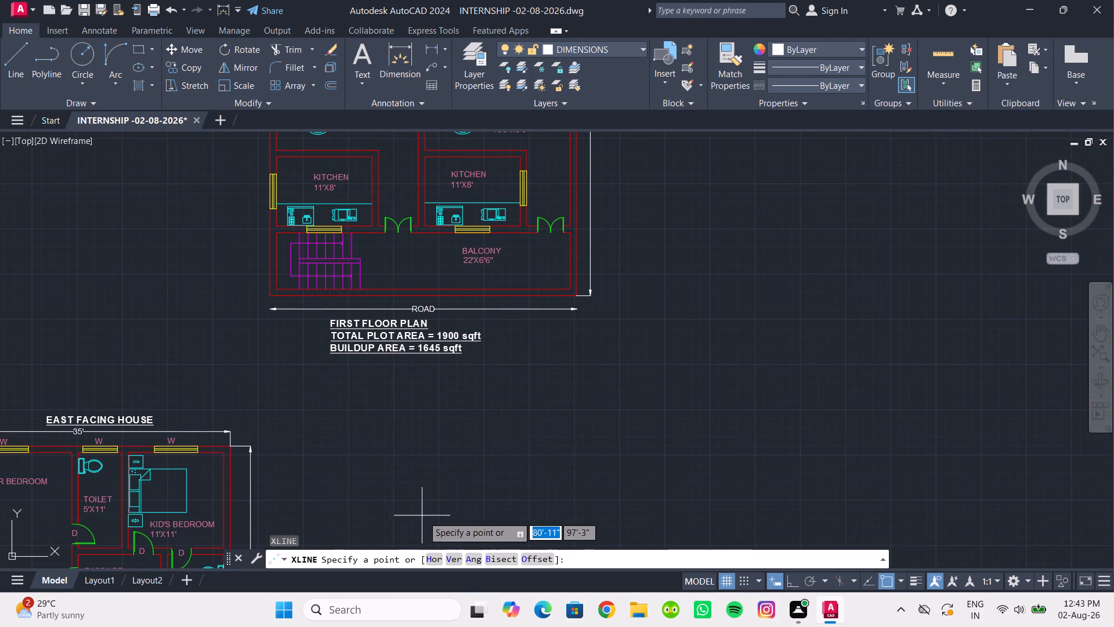
left_click(433, 560)
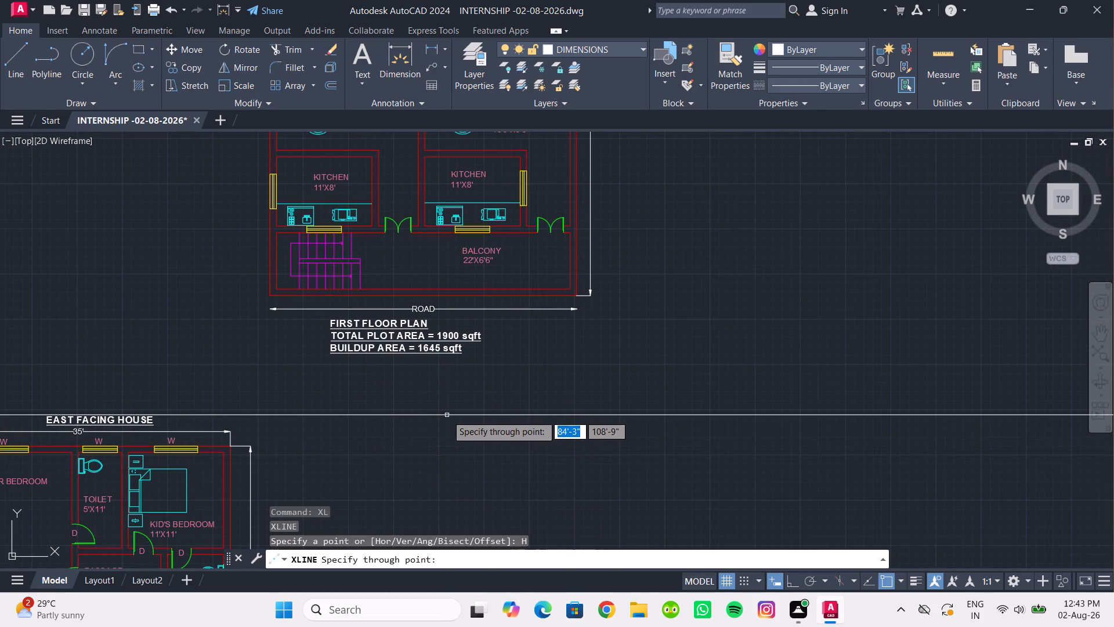
left_click(447, 411)
key("Escape")
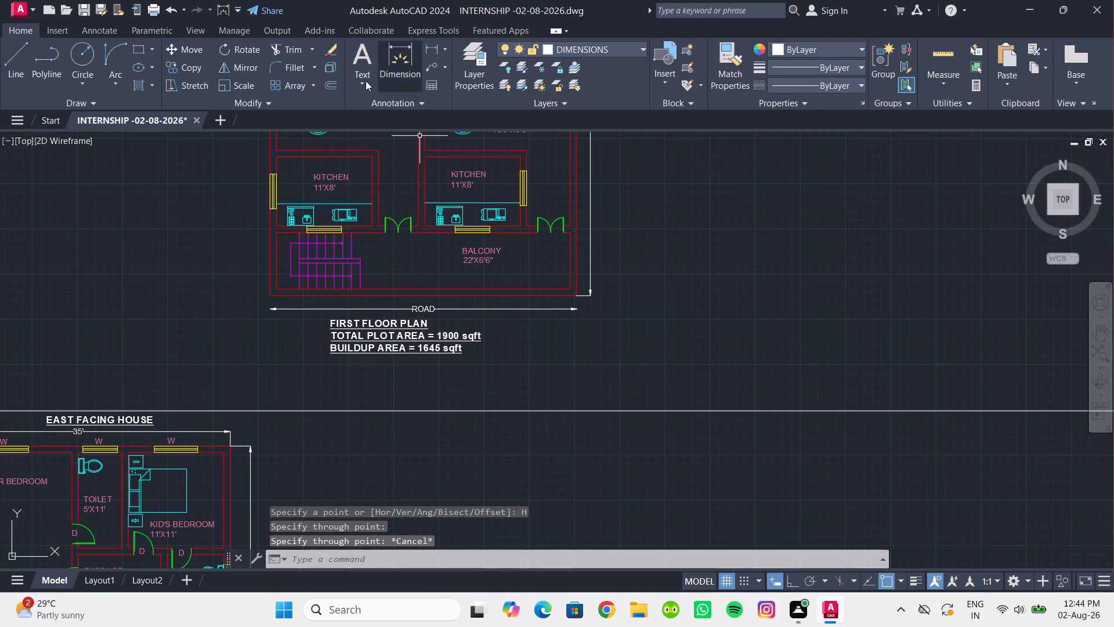
Offset the horizontal construction line below the first floor plan.
left_click(336, 81)
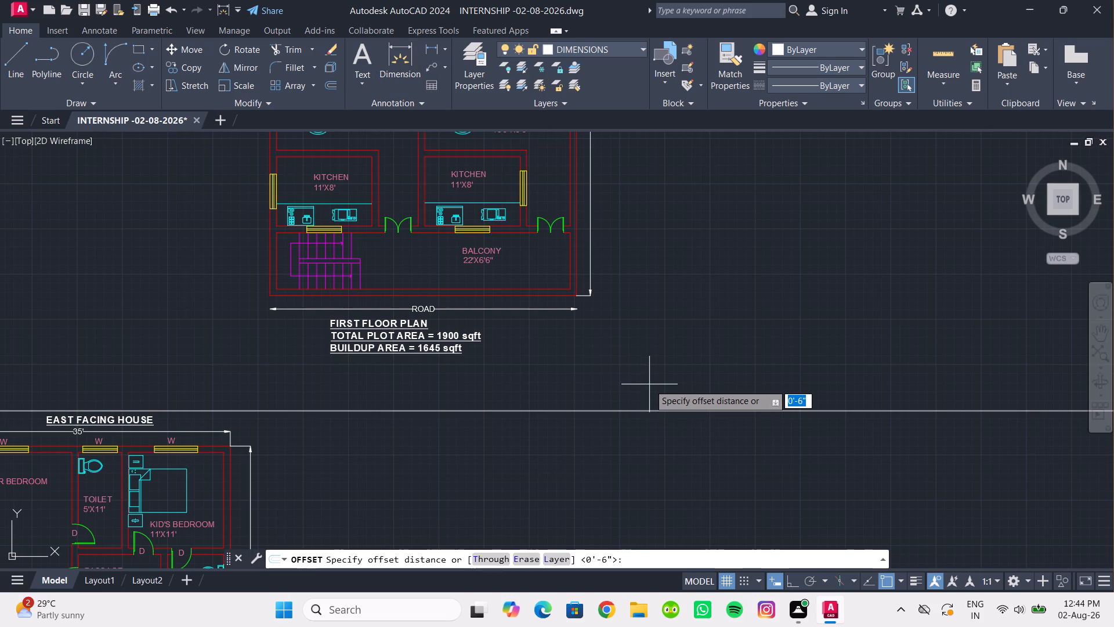
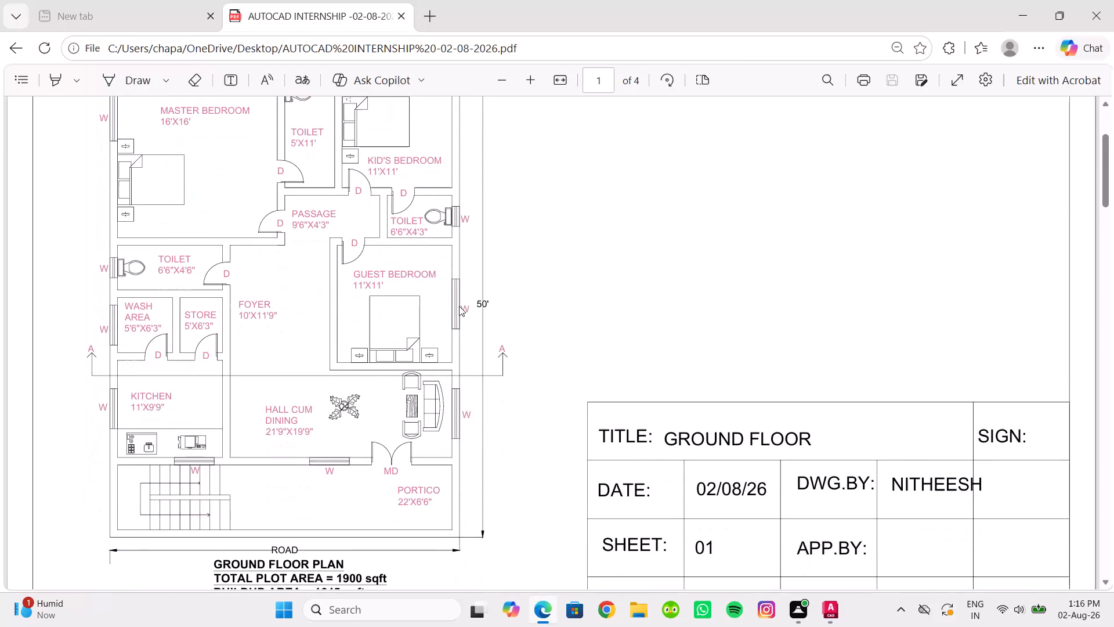
Review the four-page PDF of the G+1 plan, checking the ground floor, first floor, elevation and section sheets and their title blocks.
scroll(459, 306, "down", 1)
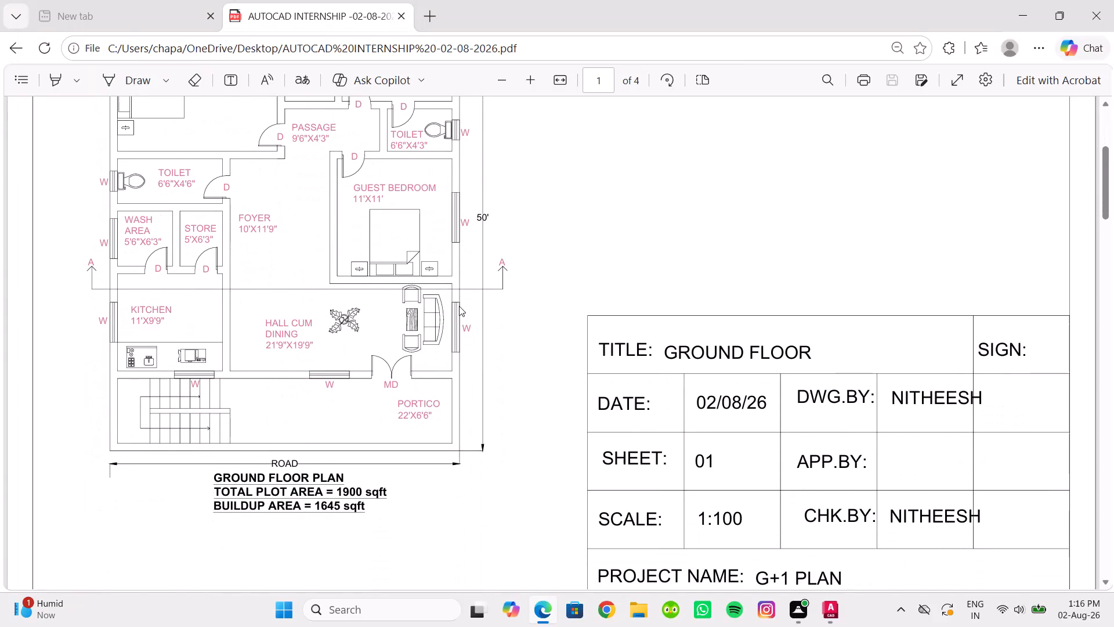
scroll(459, 306, "down", 4)
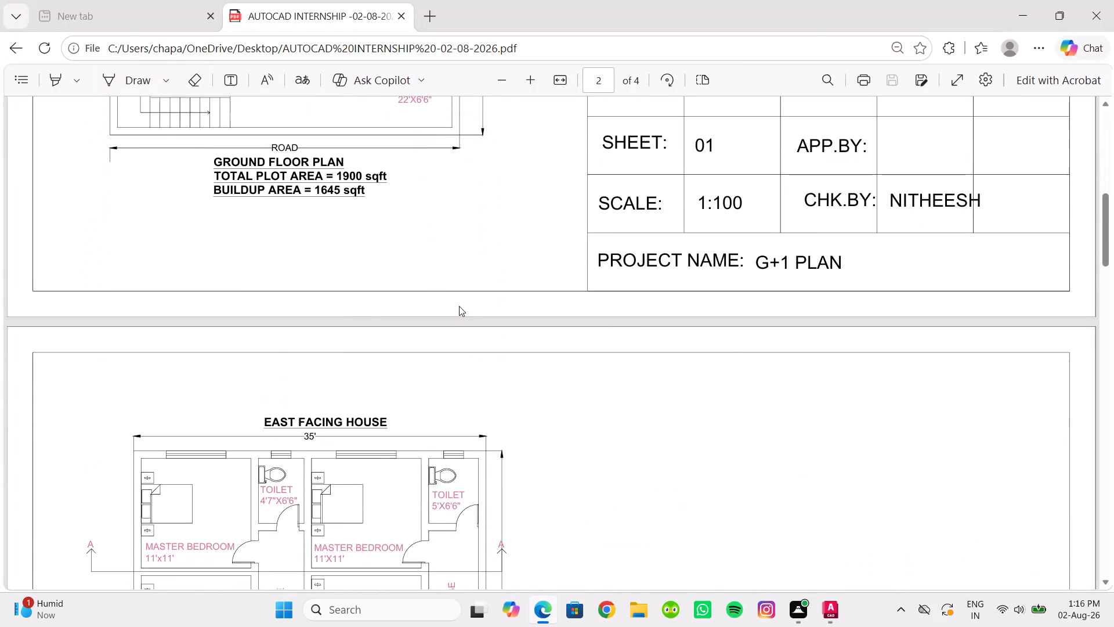
scroll(459, 306, "down", 2)
scroll(459, 306, "up", 3, "shift")
scroll(459, 306, "down", 6, "shift")
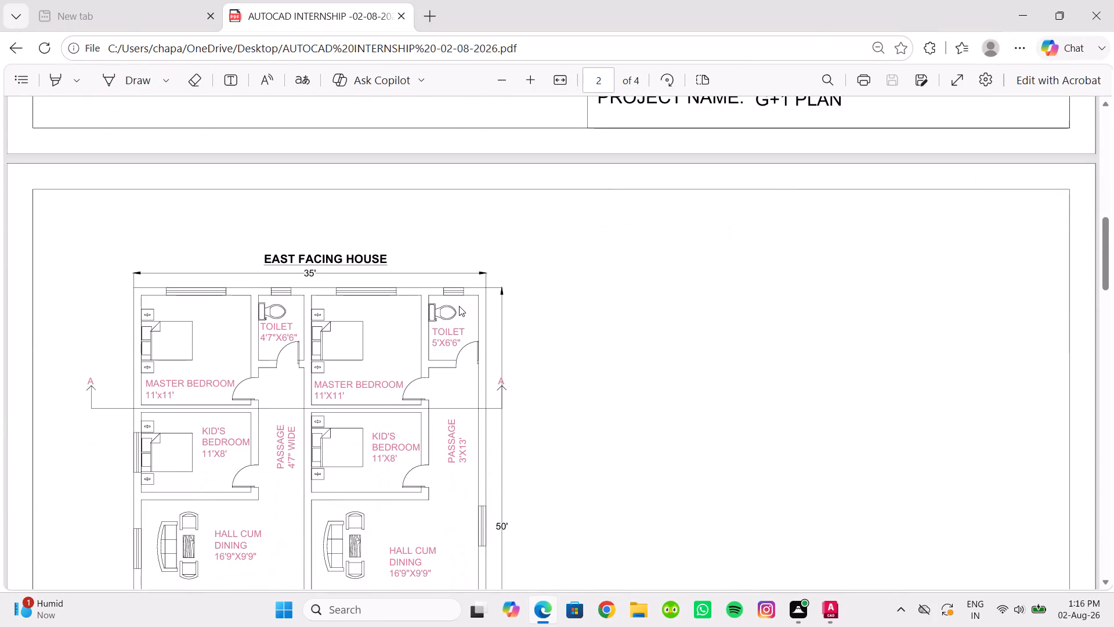
scroll(460, 301, "down", 4, "shift")
scroll(480, 293, "down", 3, "ctrl")
scroll(480, 293, "up", 5)
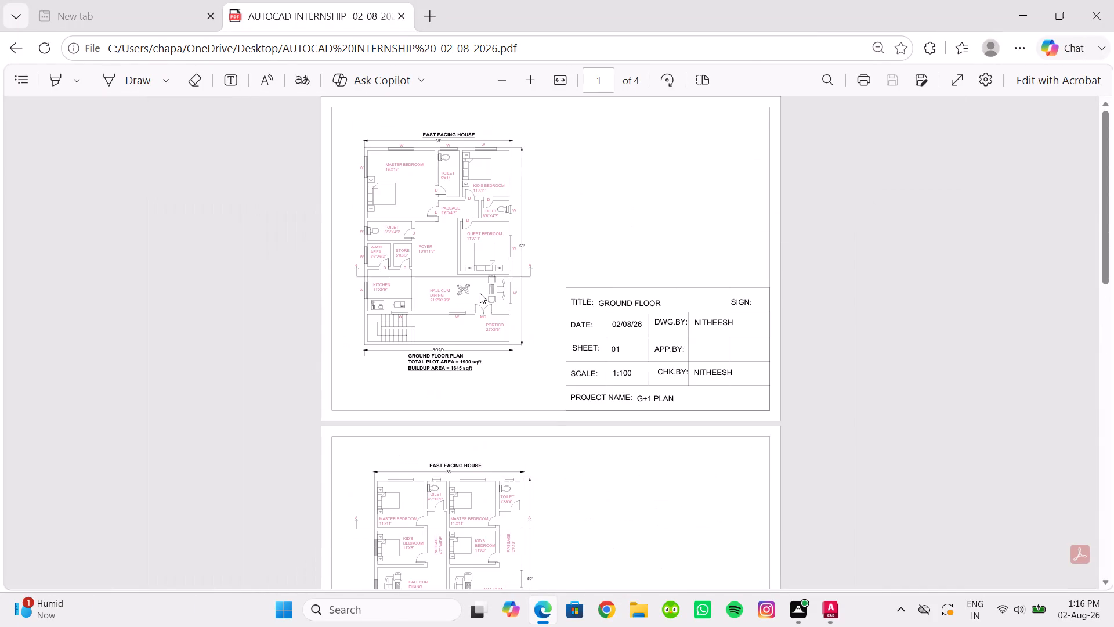
scroll(480, 293, "up", 3)
scroll(480, 293, "down", 4)
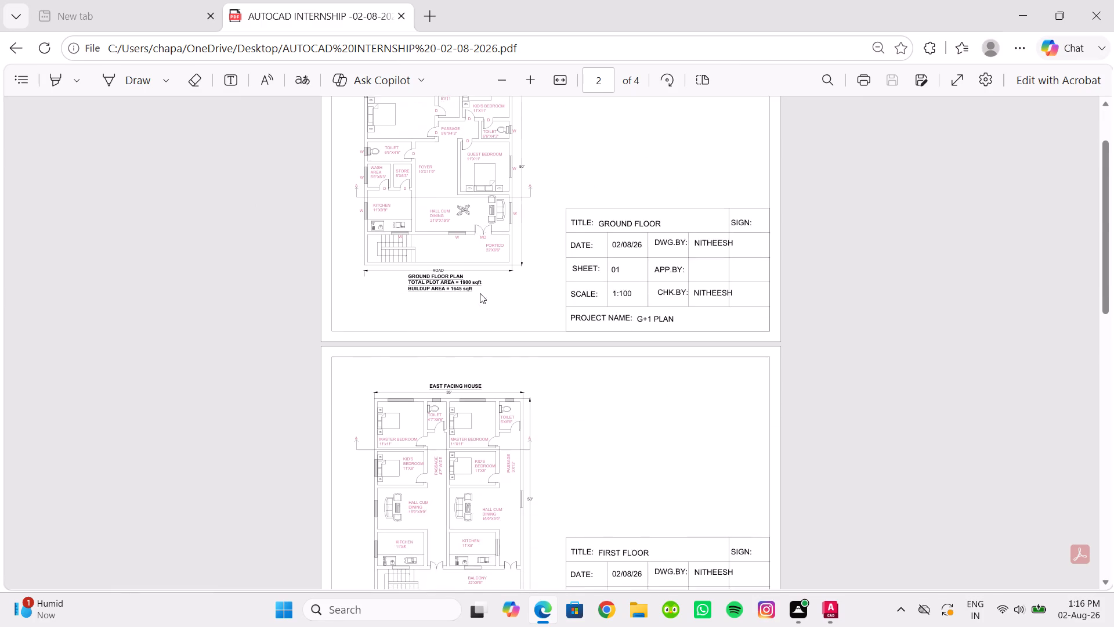
scroll(480, 293, "down", 4)
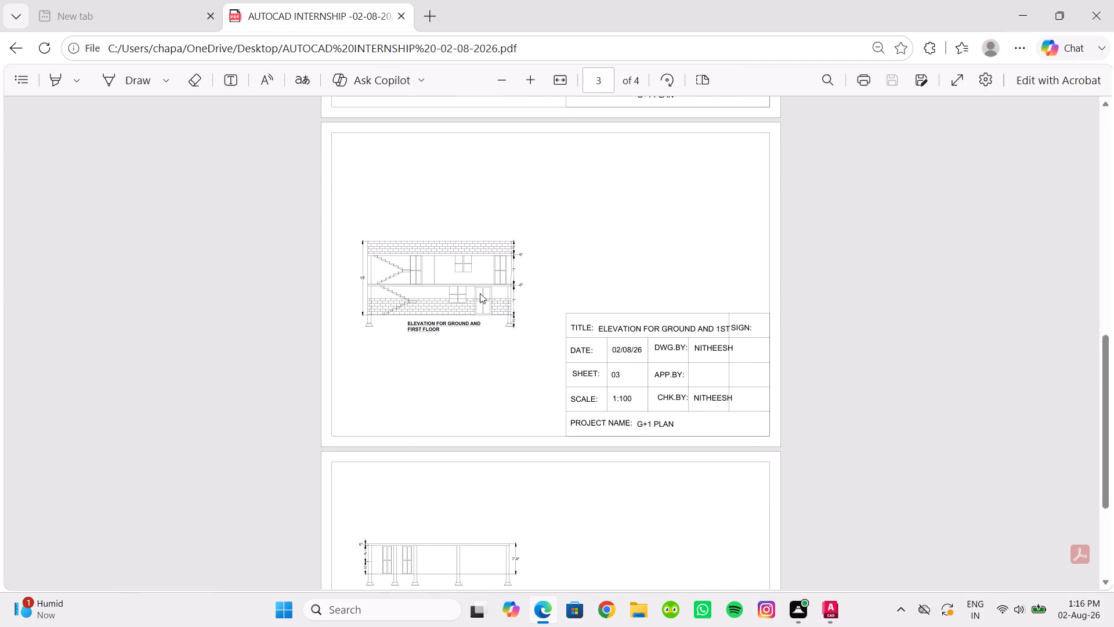
scroll(480, 293, "down", 3)
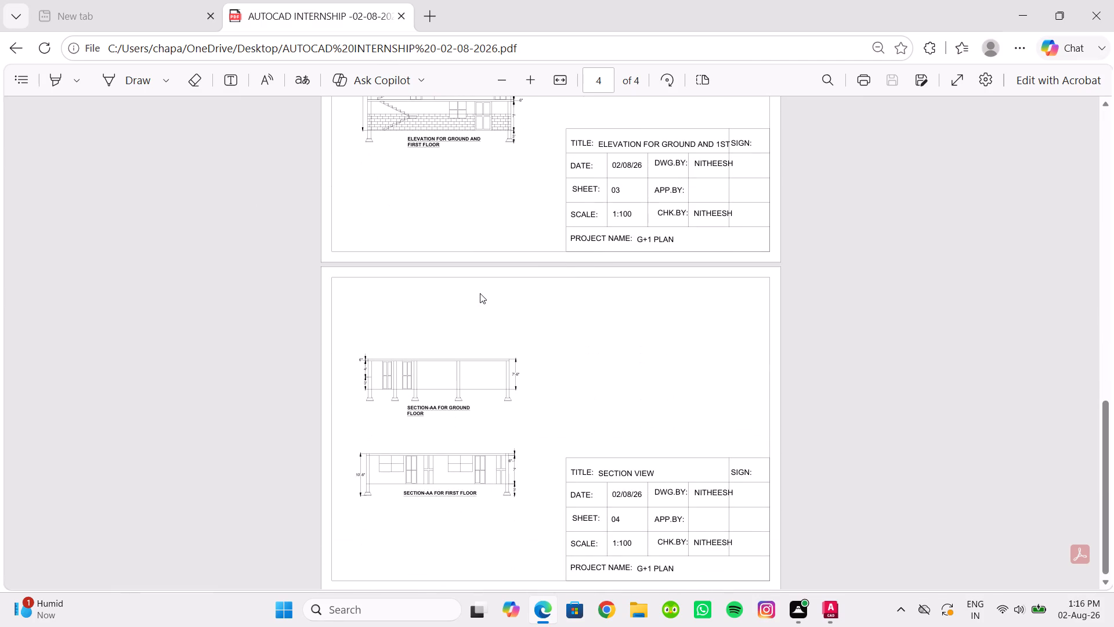
scroll(480, 293, "up", 4)
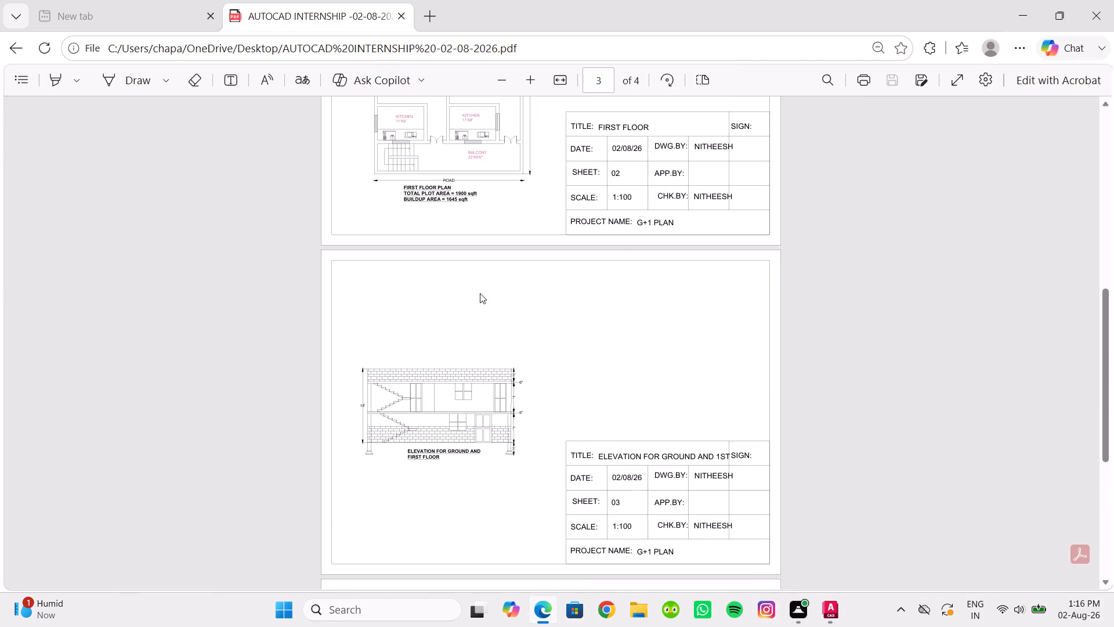
scroll(480, 293, "up", 1)
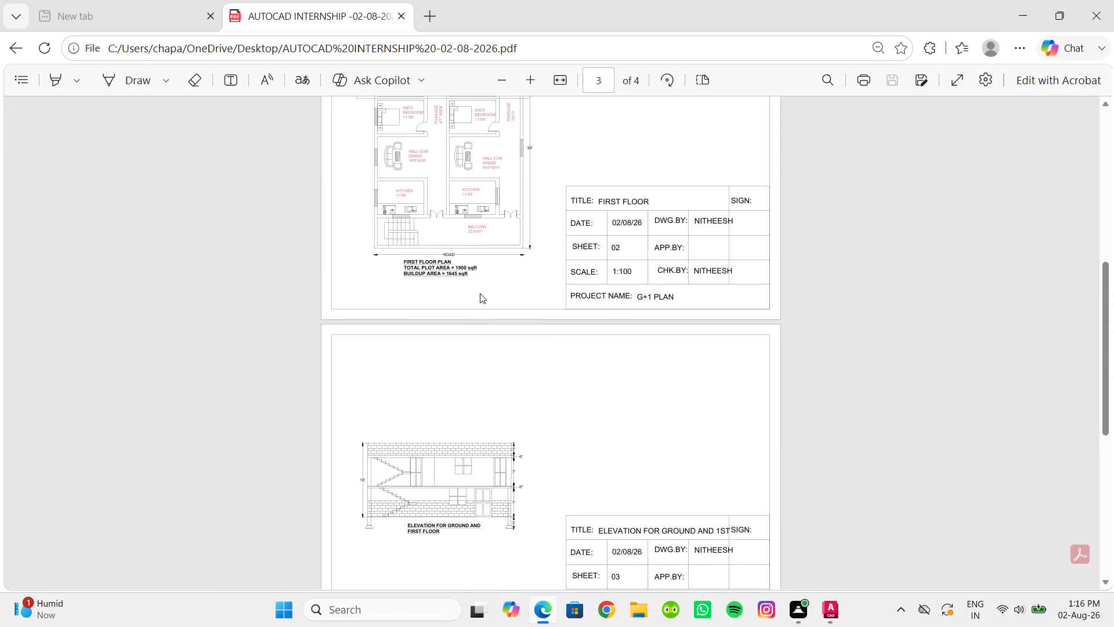
scroll(480, 293, "up", 3)
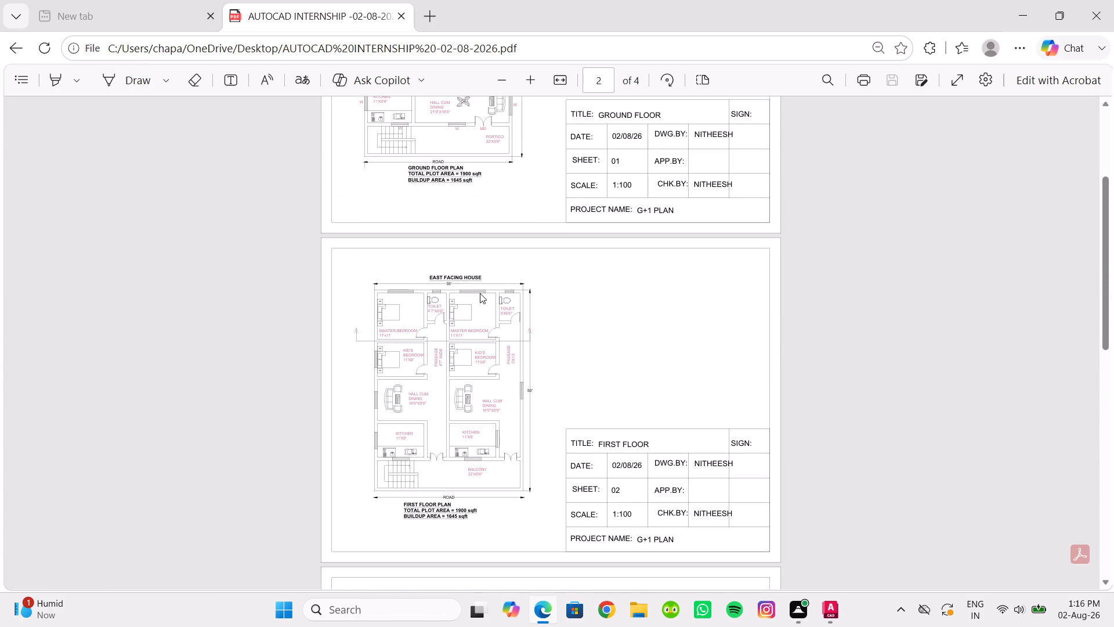
scroll(480, 293, "down", 11)
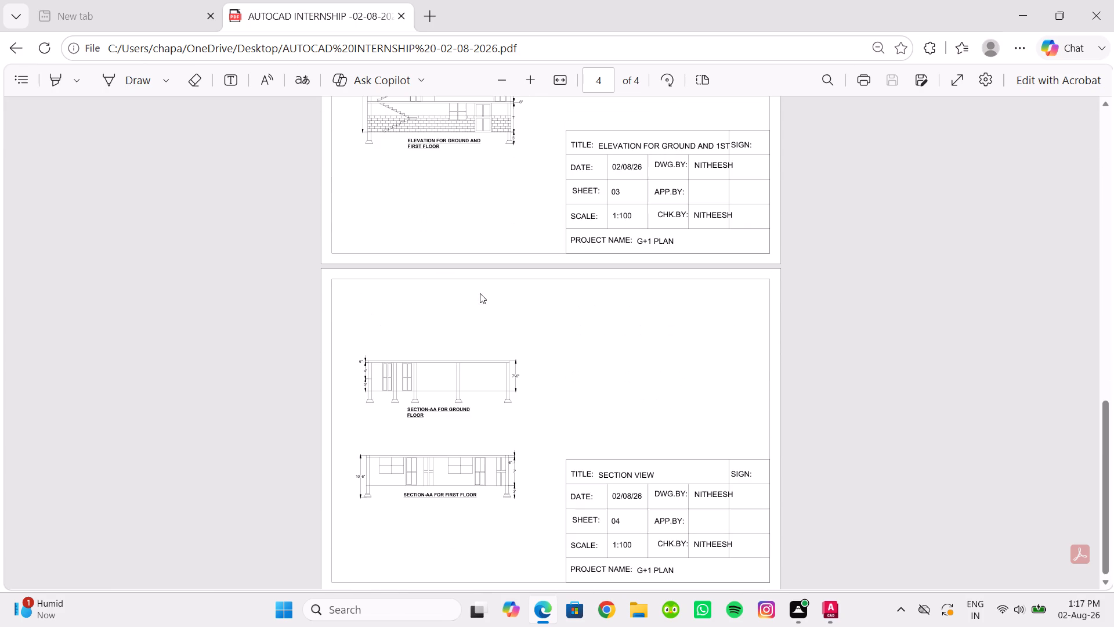
scroll(480, 293, "up", 15)
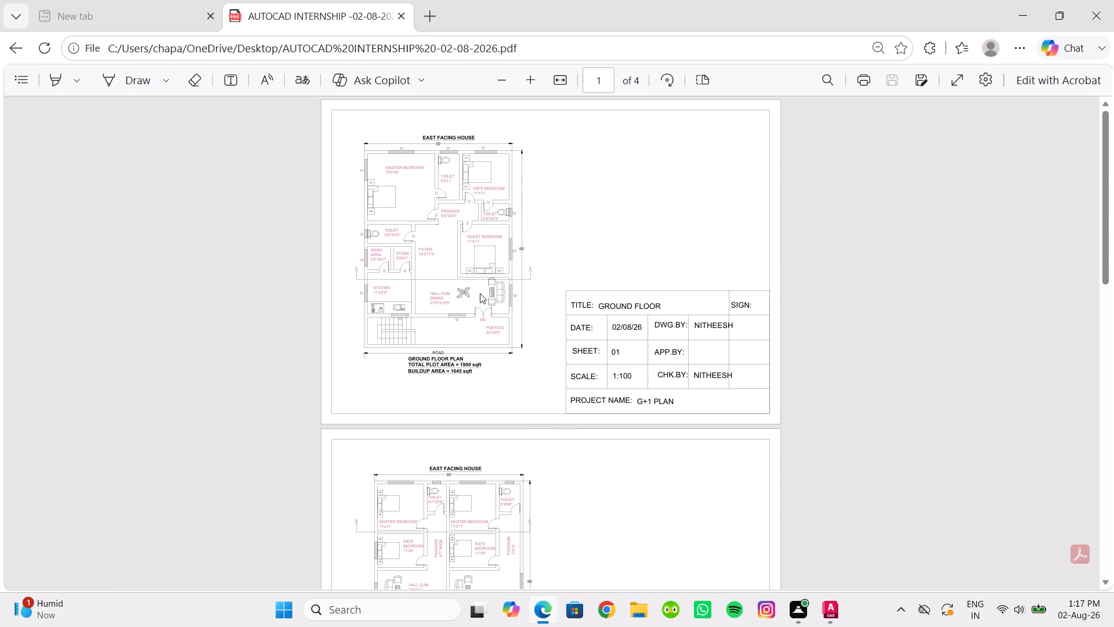
Close the blank browser tab and switch back to the internship drawing in AutoCAD.
left_click(213, 18)
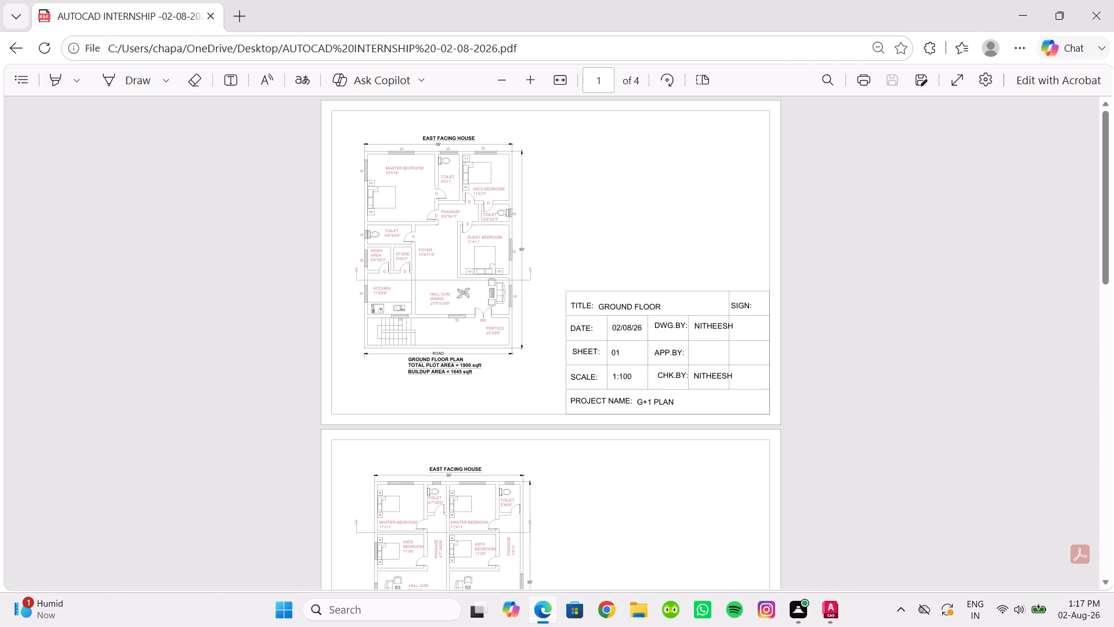
left_click(823, 611)
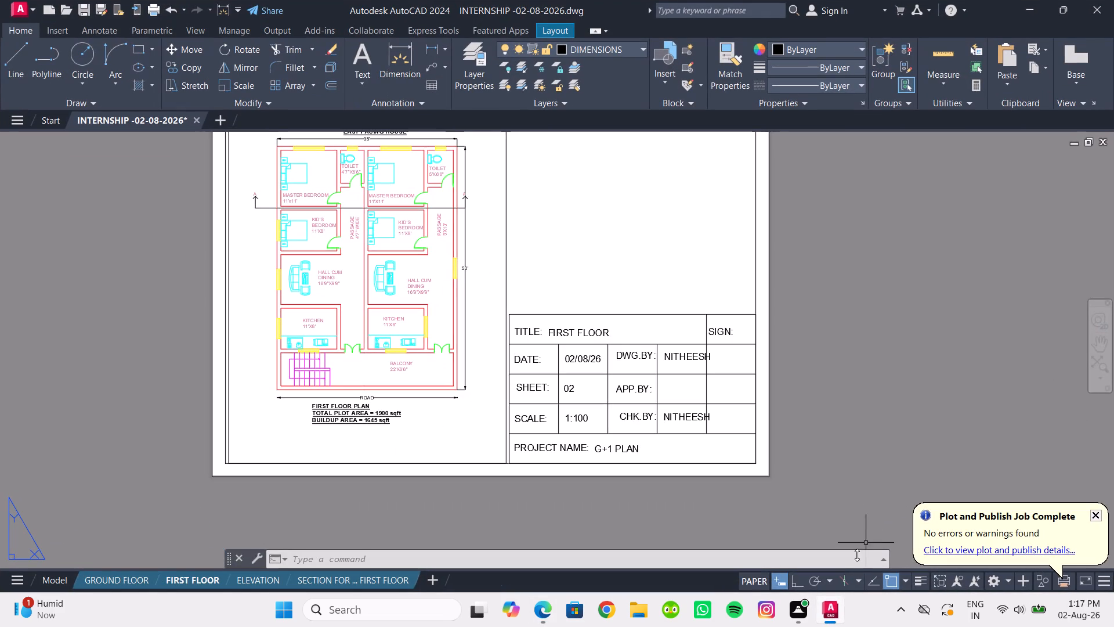
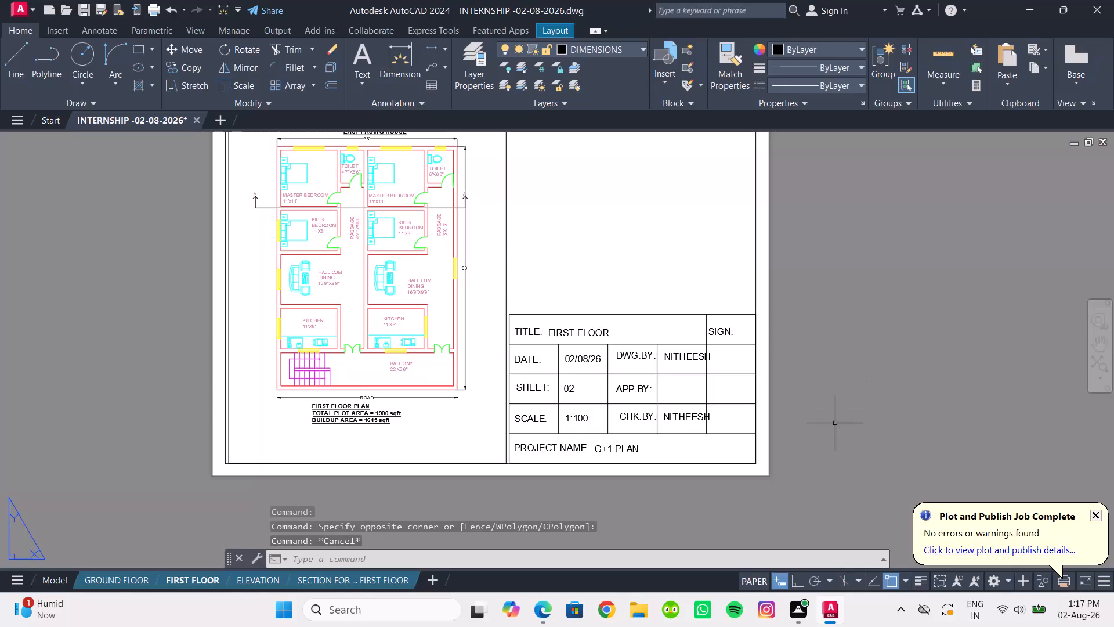
Examine the first floor layout sheet and the ground floor layout sheet, including their plans and title blocks.
scroll(835, 424, "down", 2)
middle_click_drag(835, 424, 730, 386)
scroll(719, 388, "up", 1)
left_click(222, 421)
key("Escape")
key("Escape")
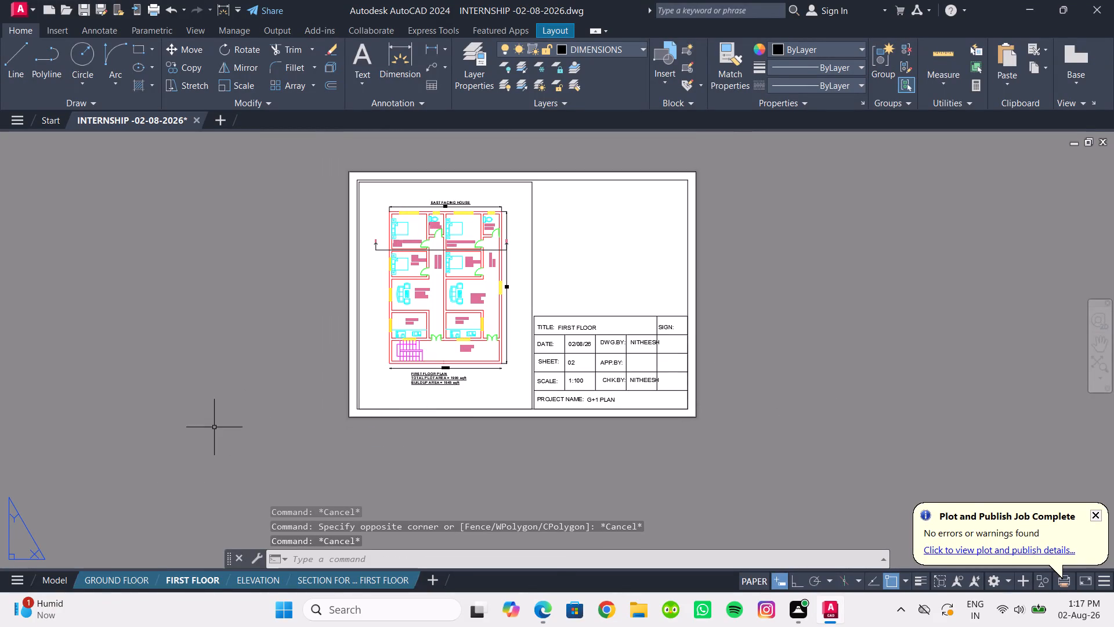
left_click(134, 574)
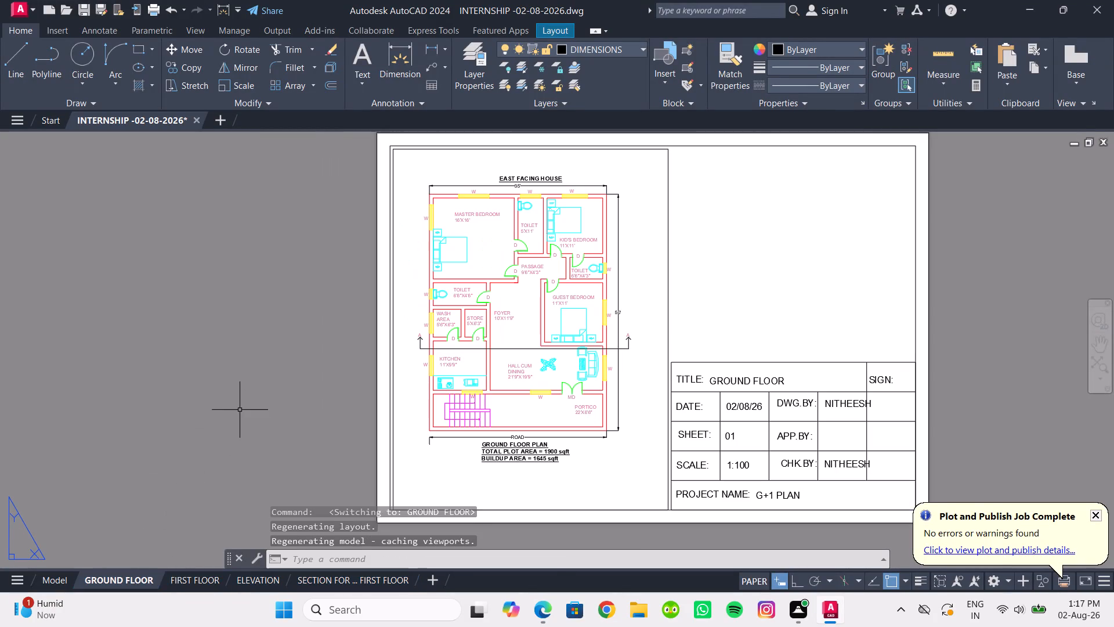
scroll(240, 409, "down", 1)
middle_click_drag(240, 409, 192, 408)
scroll(192, 408, "up", 1)
middle_click_drag(151, 408, 102, 409)
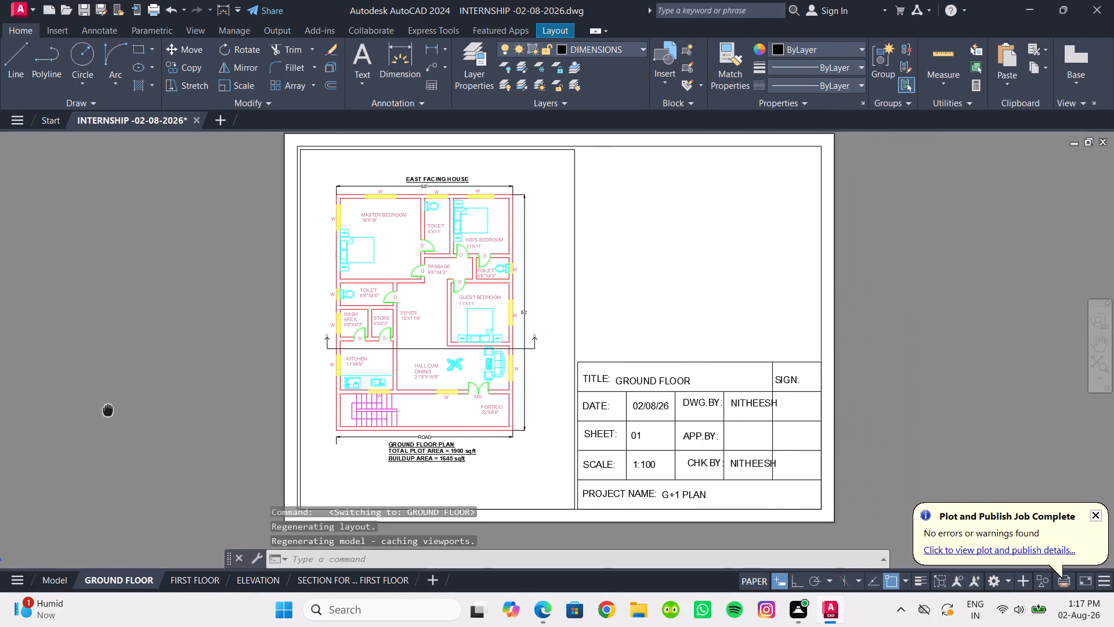
middle_click_drag(102, 409, 79, 409)
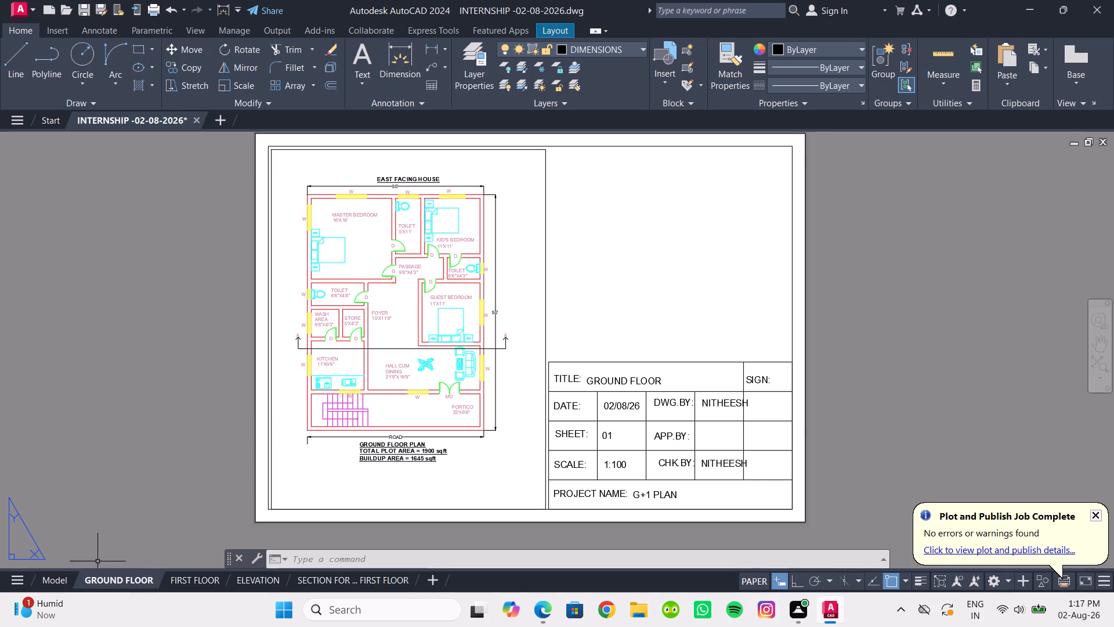
Return to model space with the floor plans, sections and elevation, and save the internship drawing under its existing name.
left_click(64, 575)
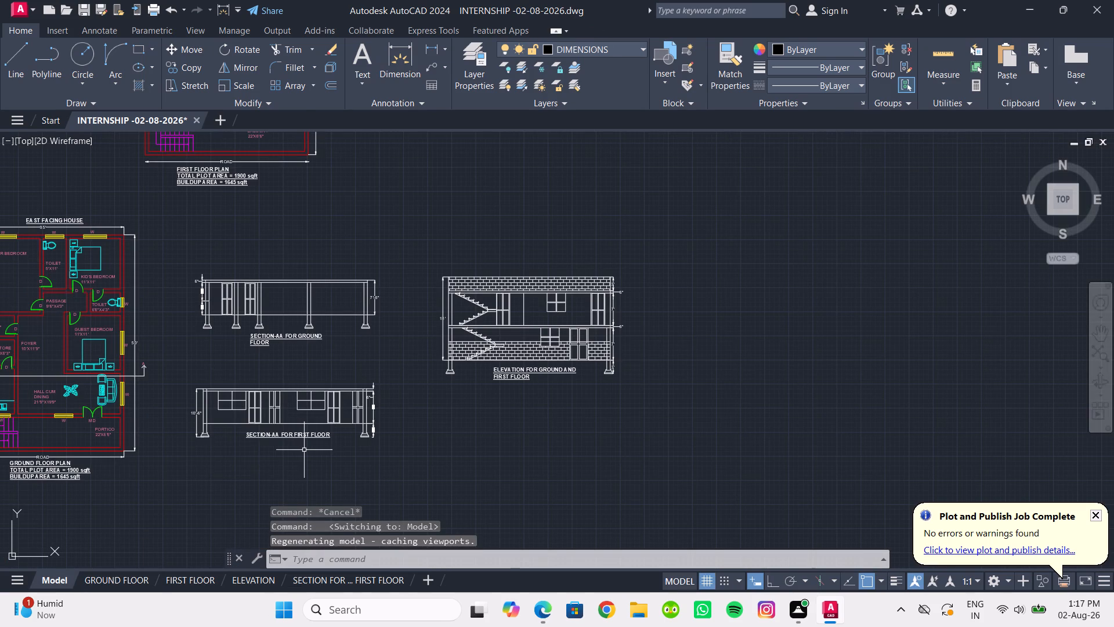
middle_click_drag(304, 450, 381, 464)
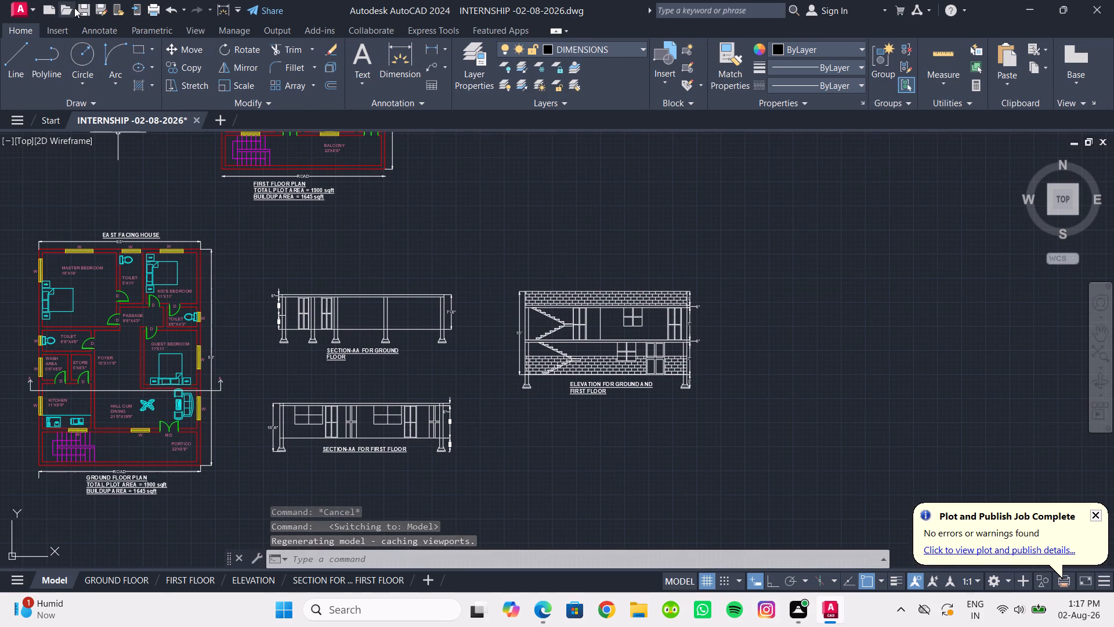
left_click(78, 9)
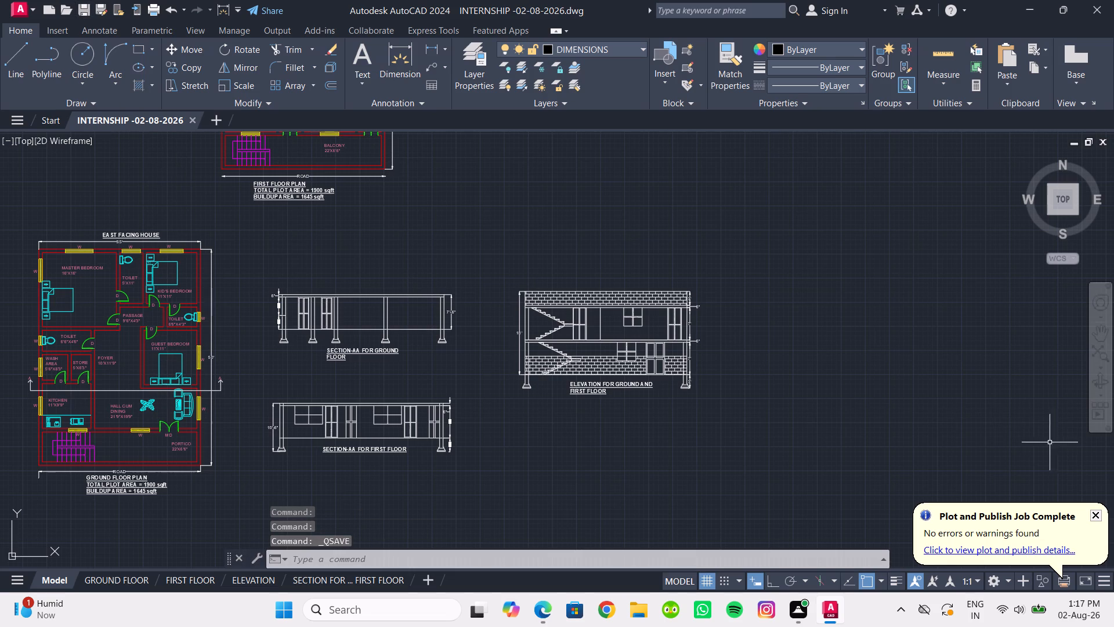
Dismiss the plot and publish job notification.
left_click(1099, 513)
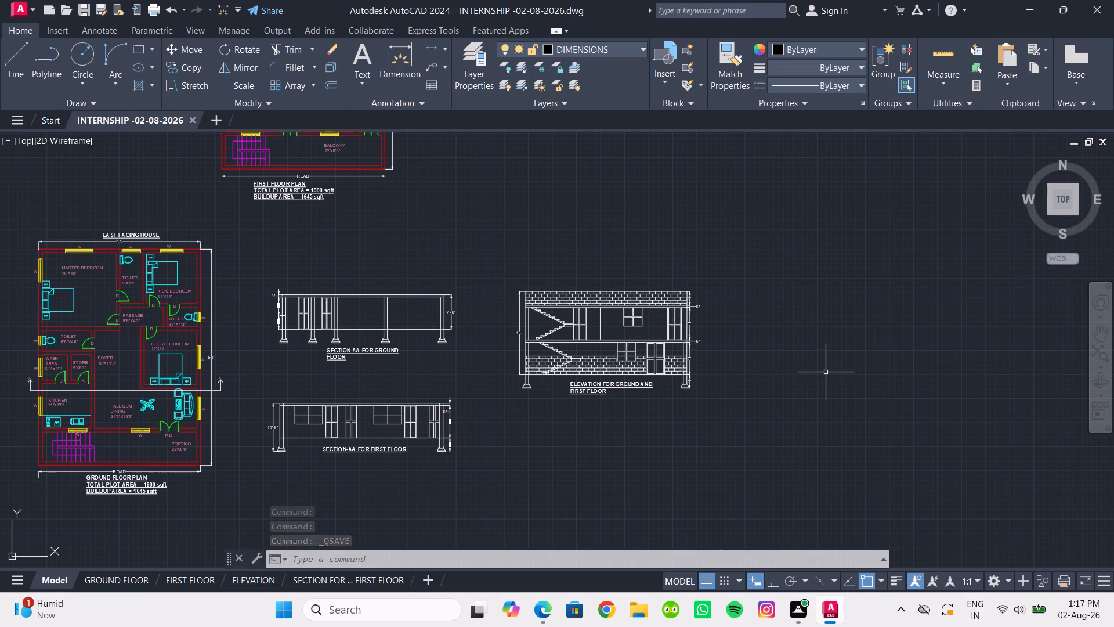
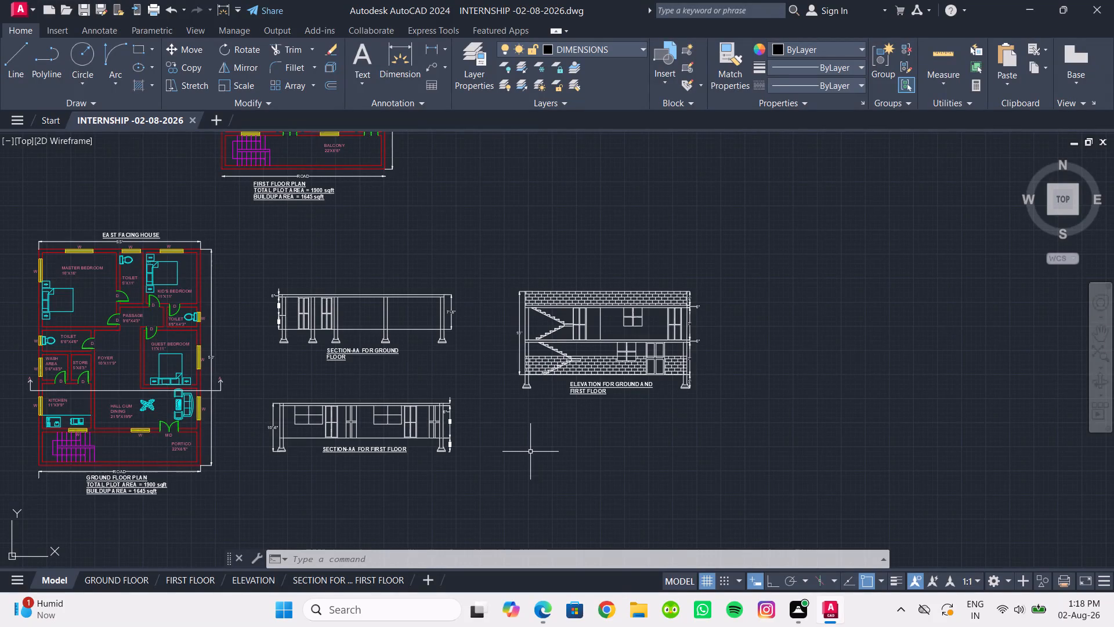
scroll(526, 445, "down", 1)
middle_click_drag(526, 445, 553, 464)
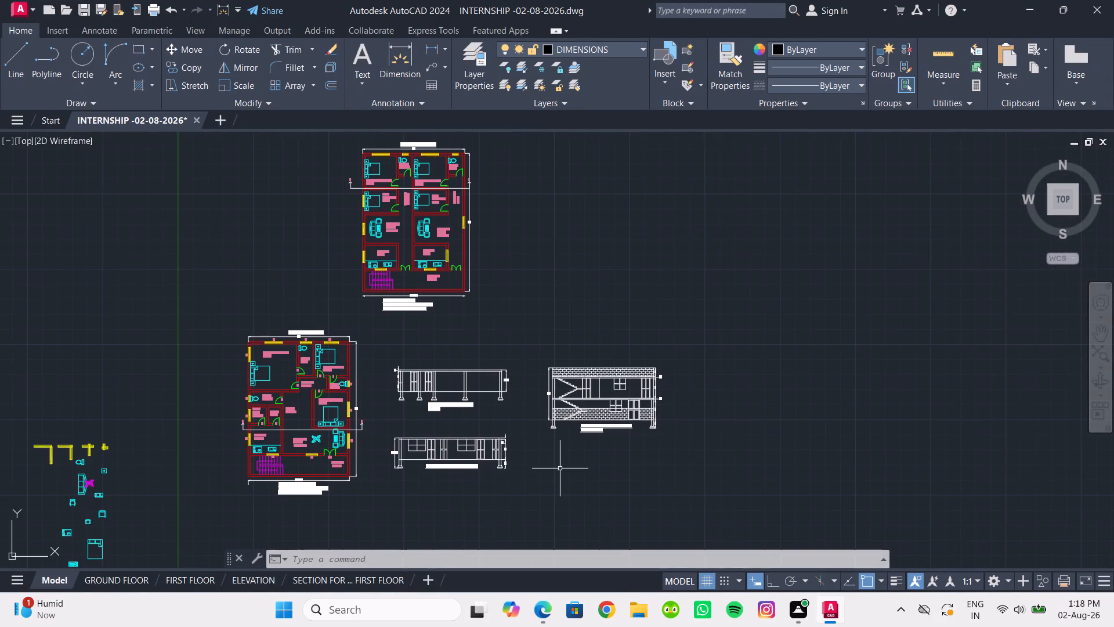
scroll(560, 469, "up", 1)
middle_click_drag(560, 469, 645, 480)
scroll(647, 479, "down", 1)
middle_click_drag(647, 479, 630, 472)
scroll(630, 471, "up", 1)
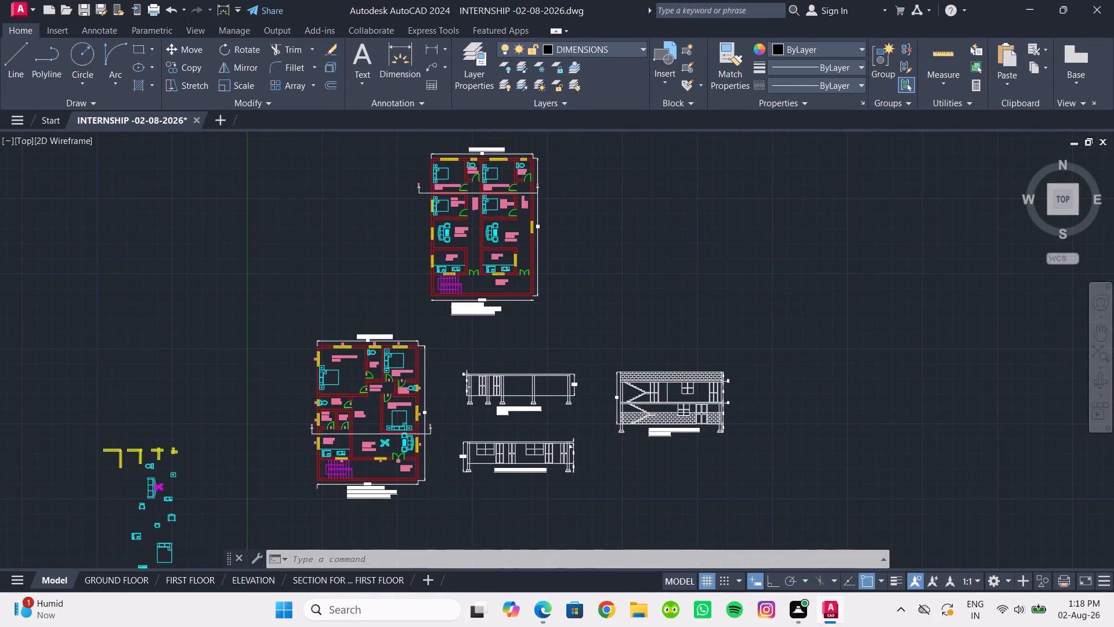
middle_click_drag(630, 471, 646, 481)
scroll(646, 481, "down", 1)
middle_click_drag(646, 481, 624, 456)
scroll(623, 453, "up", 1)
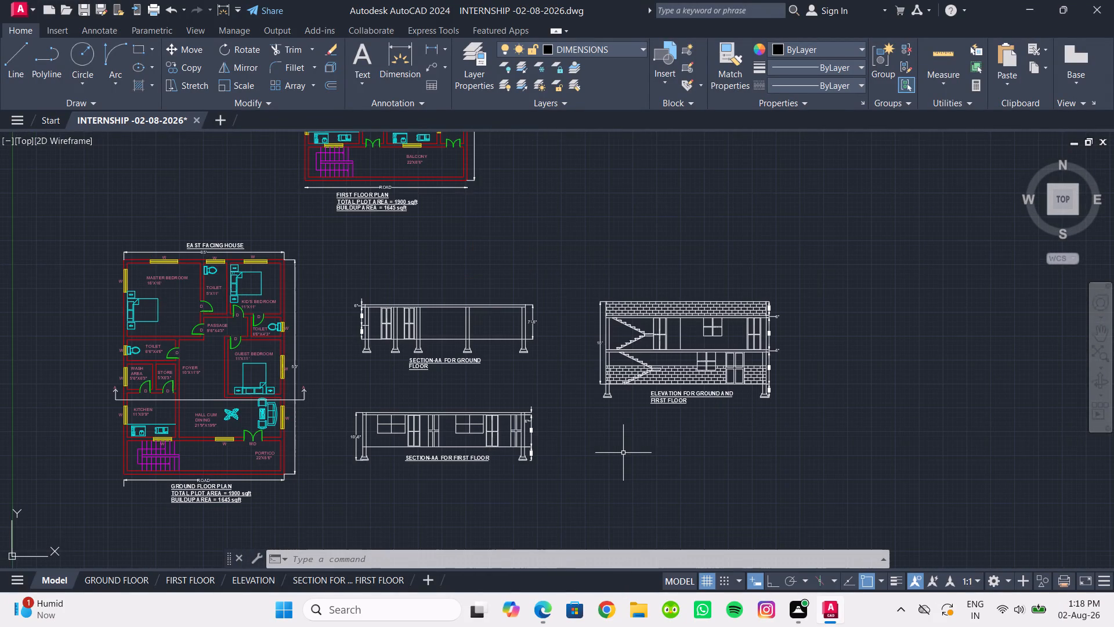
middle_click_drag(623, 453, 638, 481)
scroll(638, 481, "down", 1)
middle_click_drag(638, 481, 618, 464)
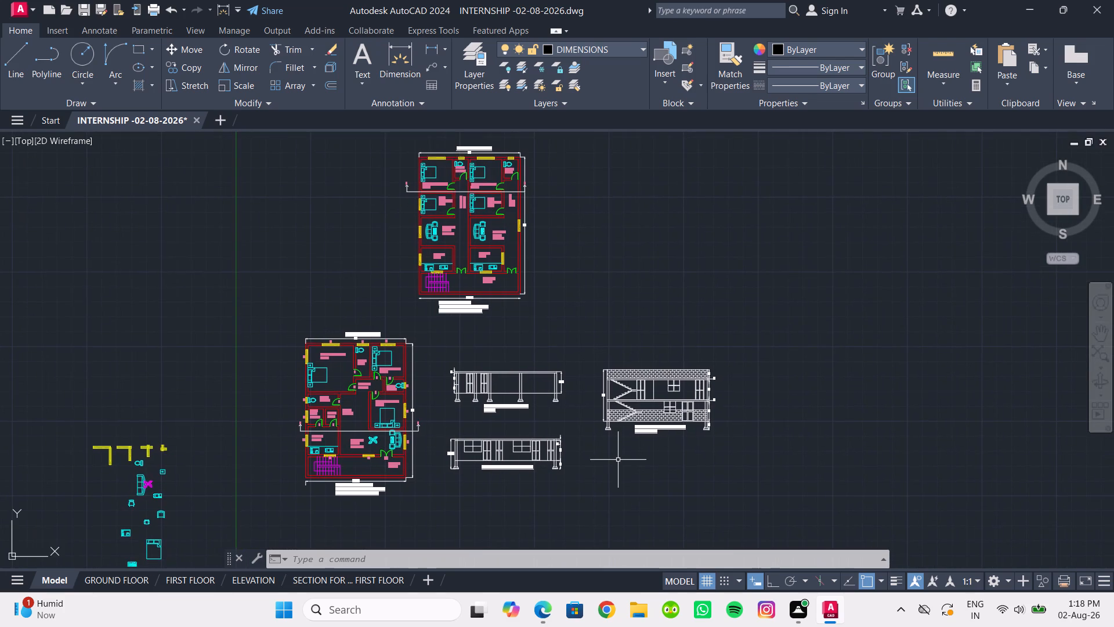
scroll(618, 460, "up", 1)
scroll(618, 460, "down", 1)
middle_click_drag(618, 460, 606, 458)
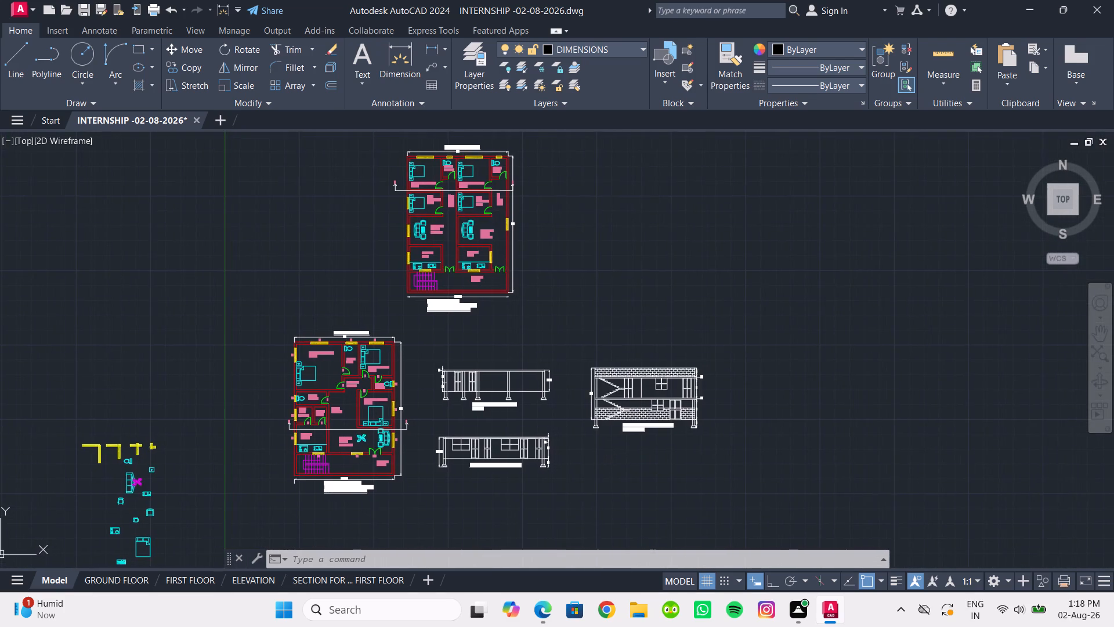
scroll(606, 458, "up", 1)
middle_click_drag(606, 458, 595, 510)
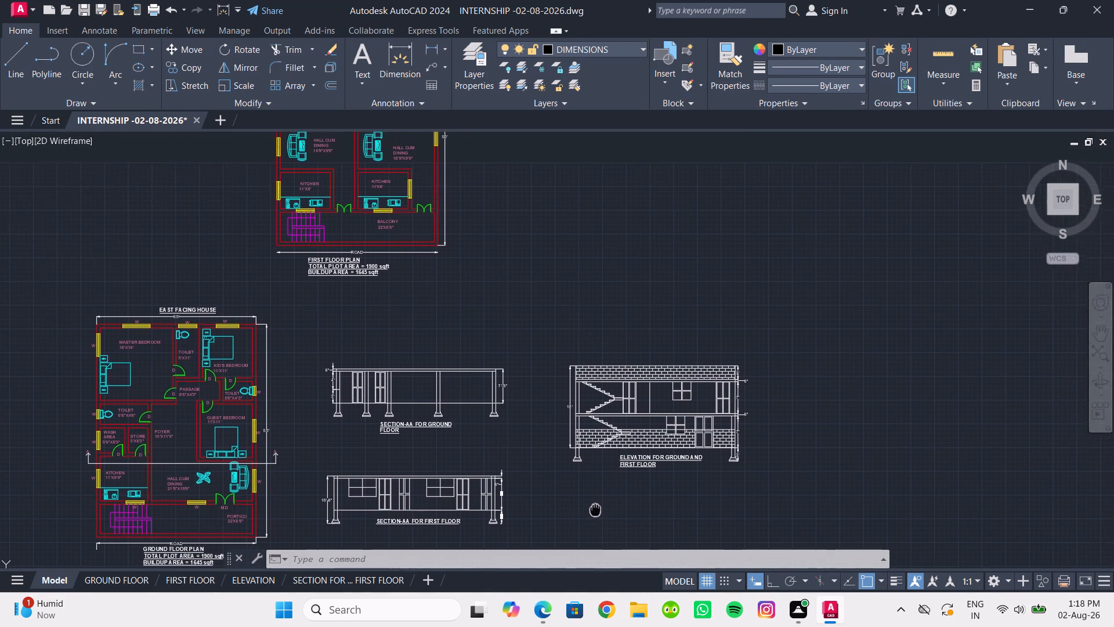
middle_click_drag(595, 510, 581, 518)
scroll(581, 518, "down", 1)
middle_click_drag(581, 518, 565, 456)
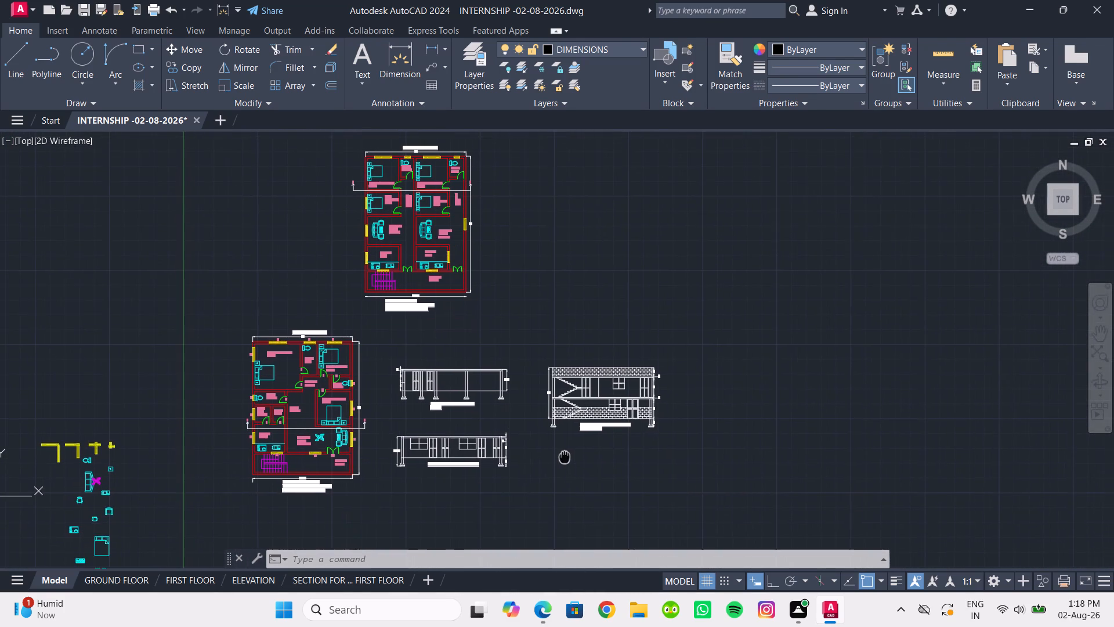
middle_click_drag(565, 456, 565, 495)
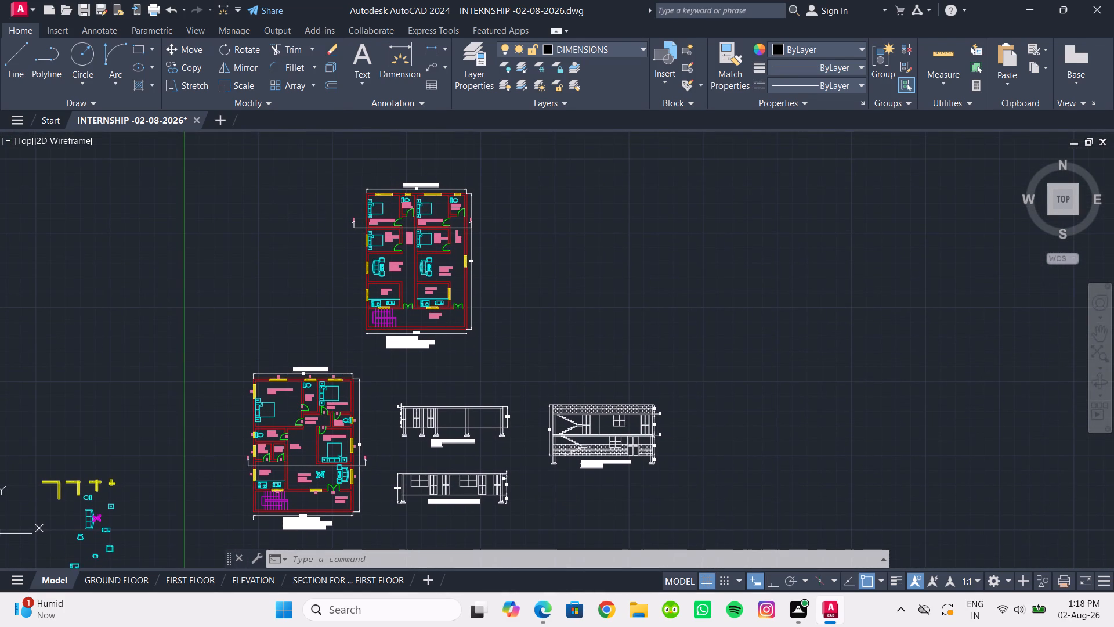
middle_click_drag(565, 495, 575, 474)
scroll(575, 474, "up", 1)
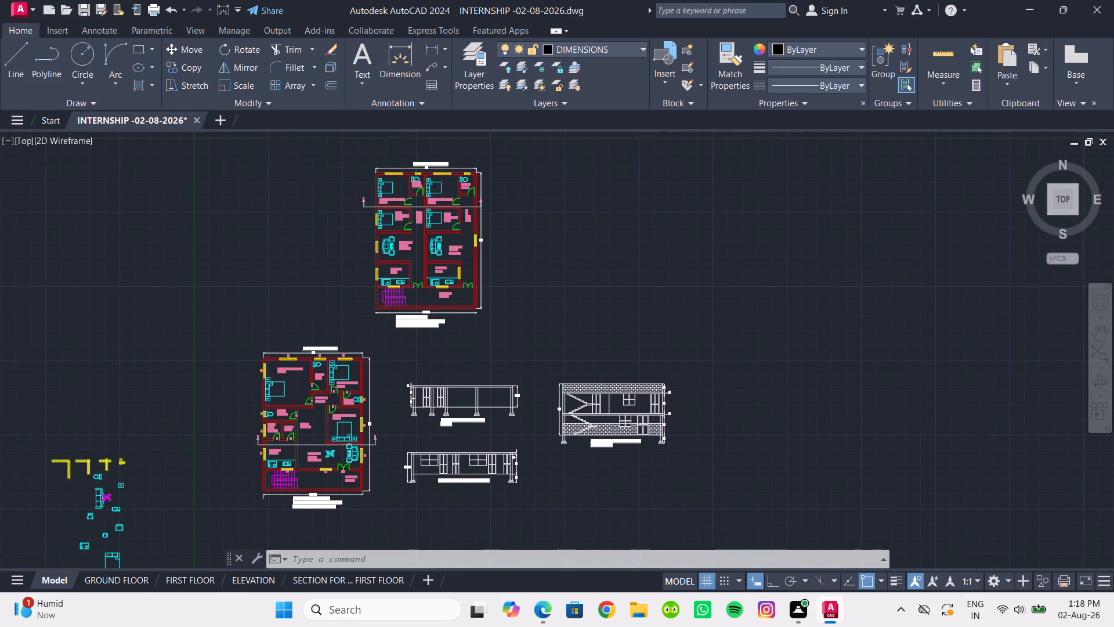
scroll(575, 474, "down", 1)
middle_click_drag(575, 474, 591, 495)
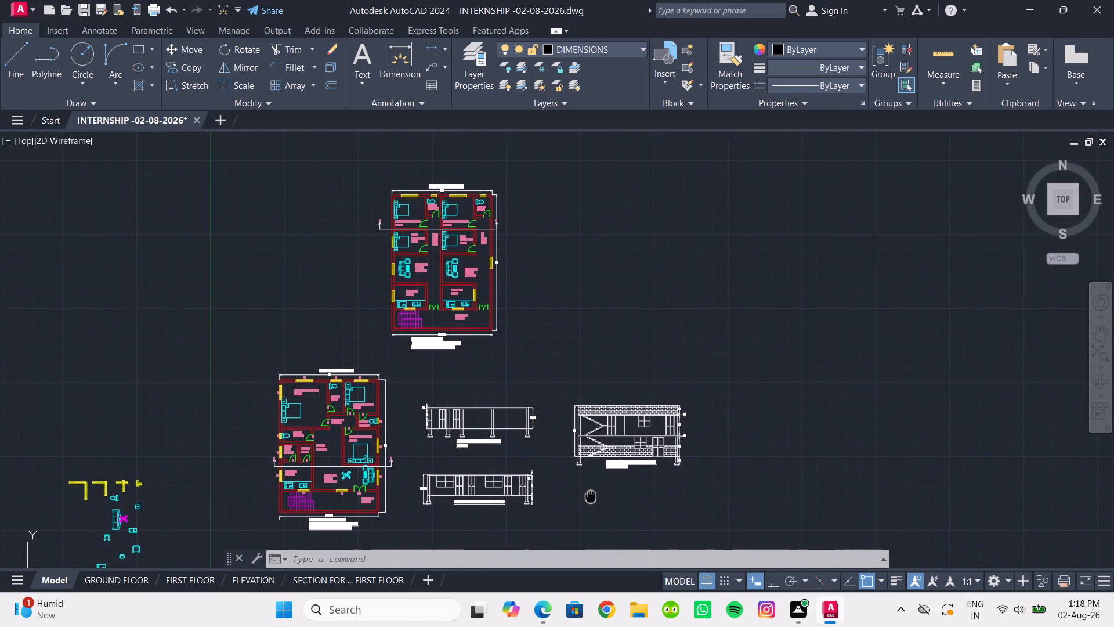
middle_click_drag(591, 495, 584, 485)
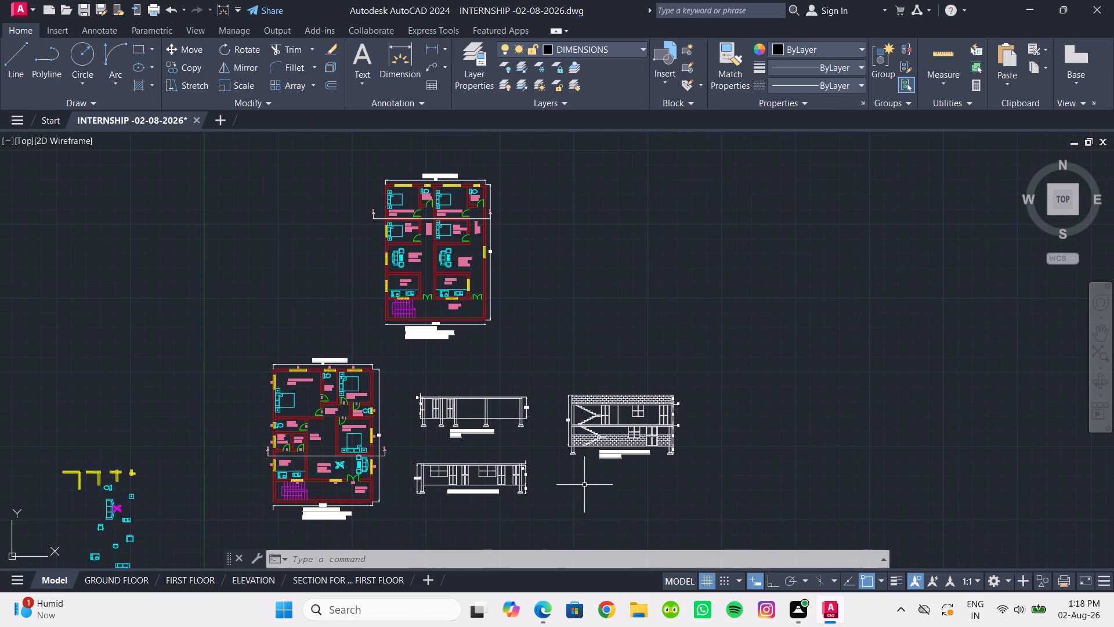
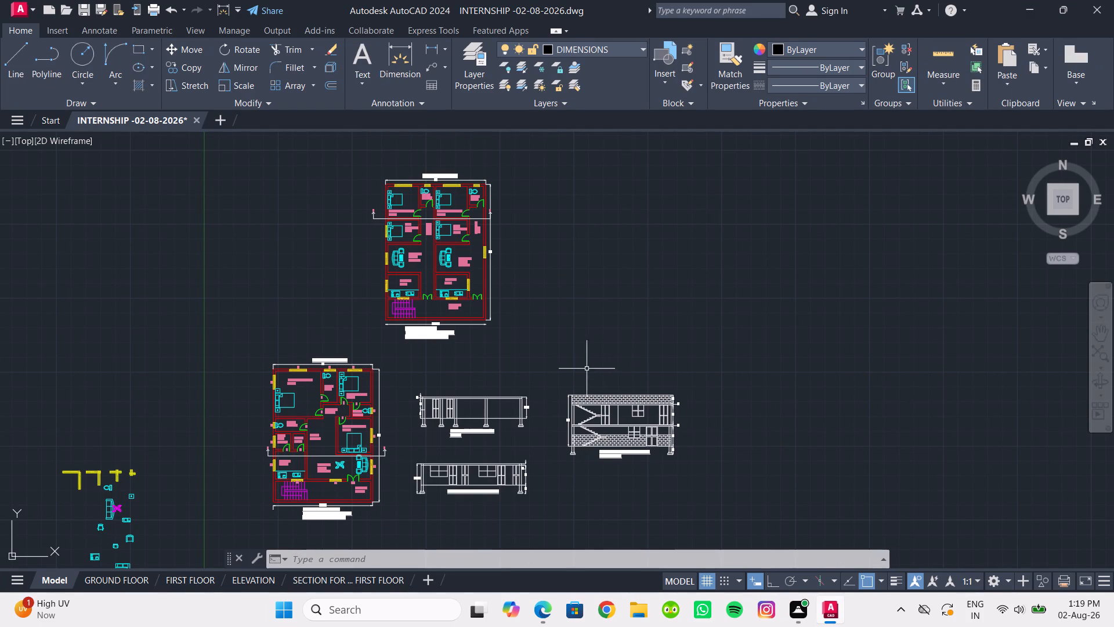
Compare the ground- and first-floor AA sections in the model with the section, elevation and plan sheets in the published PDF.
scroll(457, 427, "up", 2)
middle_click_drag(457, 427, 436, 347)
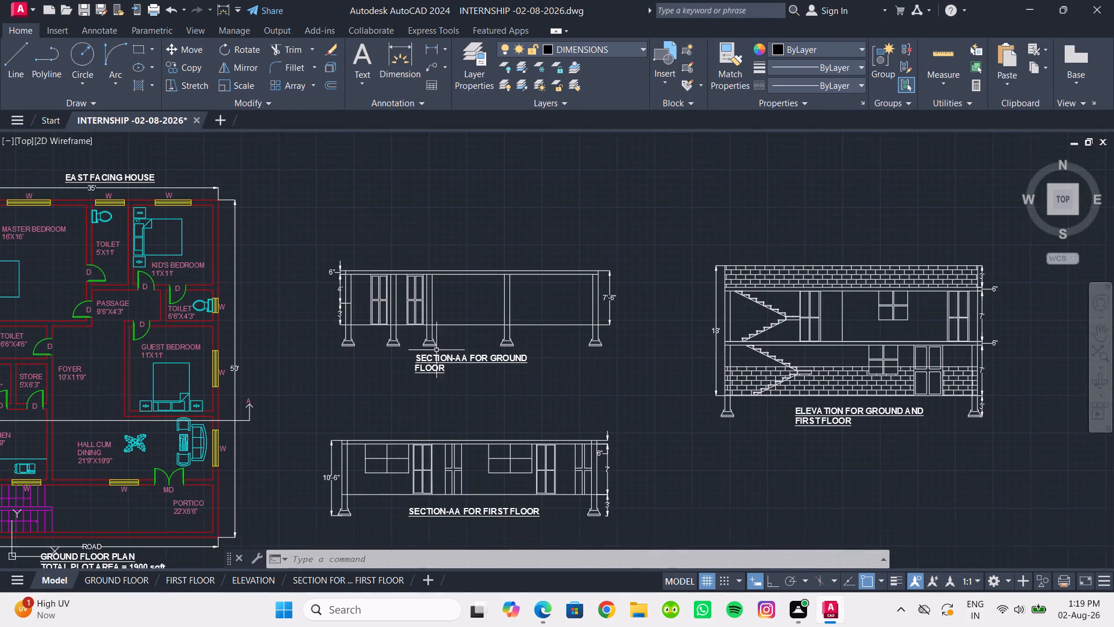
middle_click_drag(428, 393, 413, 332)
scroll(414, 340, "up", 1)
middle_click_drag(414, 340, 411, 331)
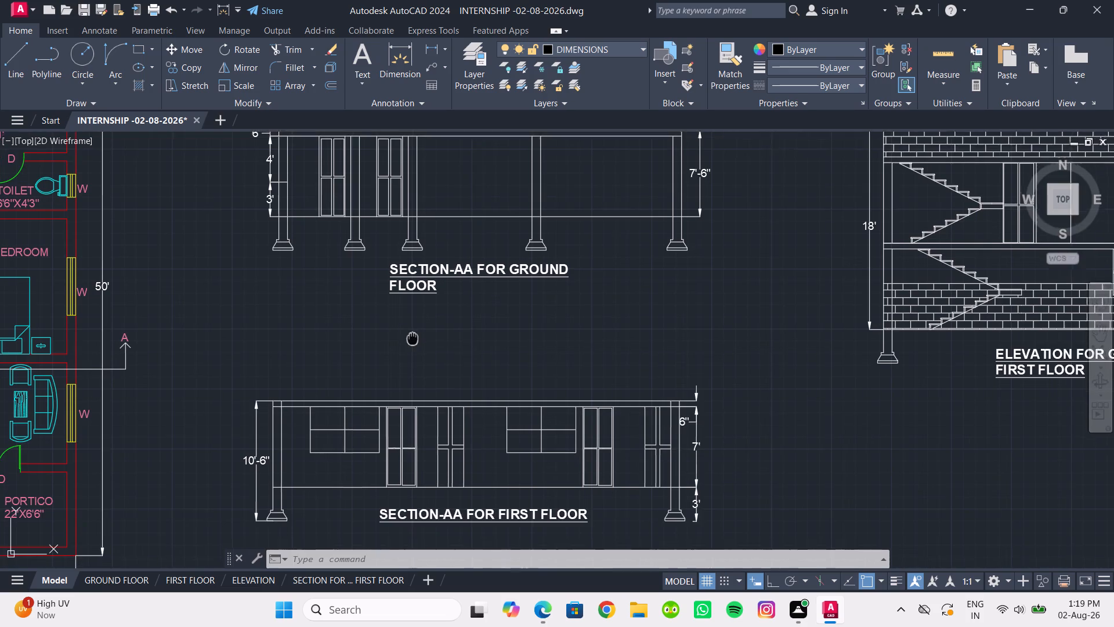
middle_click_drag(411, 331, 406, 313)
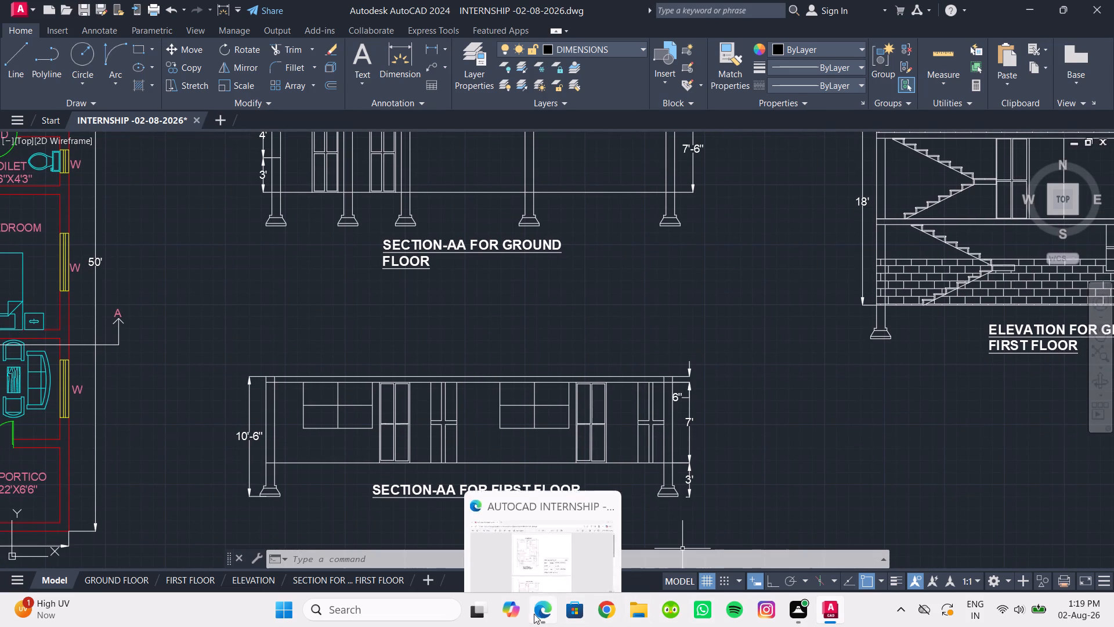
left_click(534, 614)
scroll(497, 435, "down", 10)
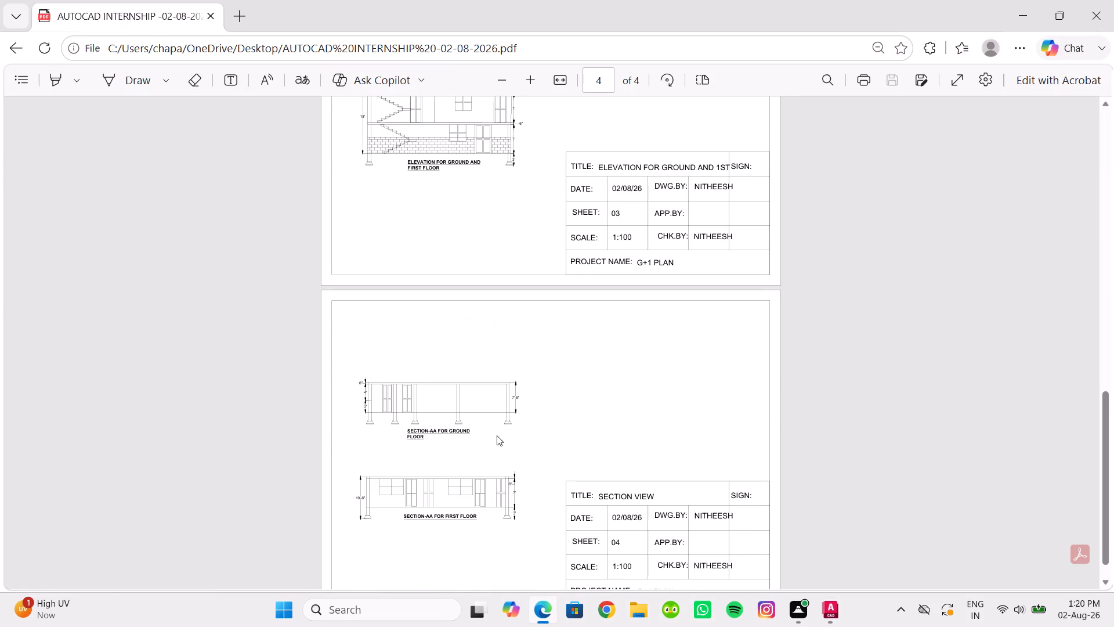
scroll(497, 435, "up", 5)
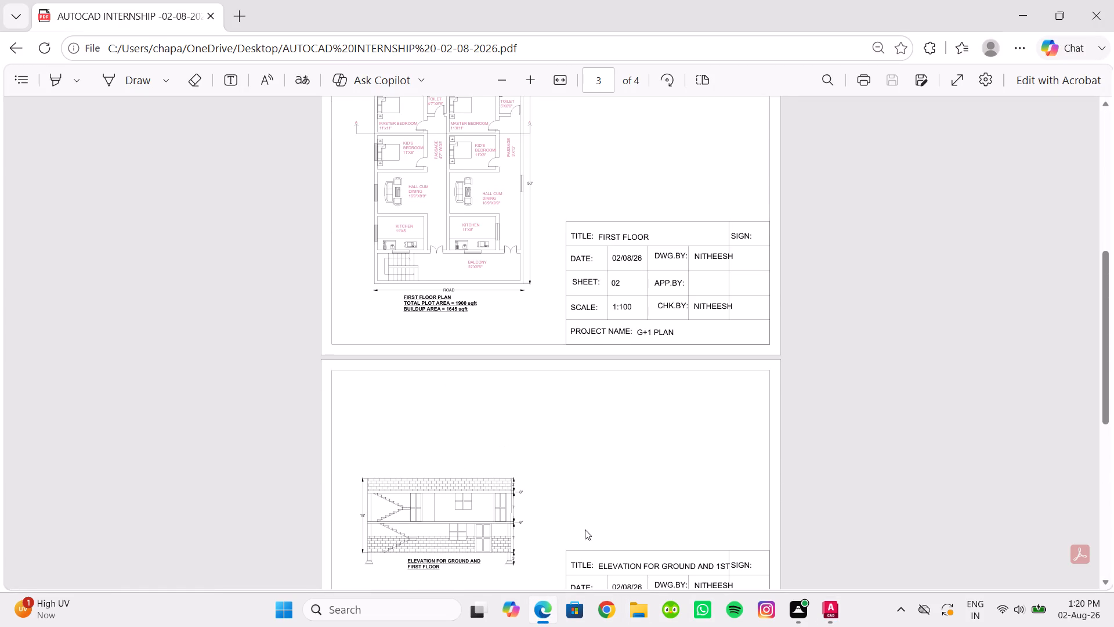
Back in AutoCAD, hatch the main roof slab strip of the first-floor AA section with the AR-CONC pattern.
left_click(827, 611)
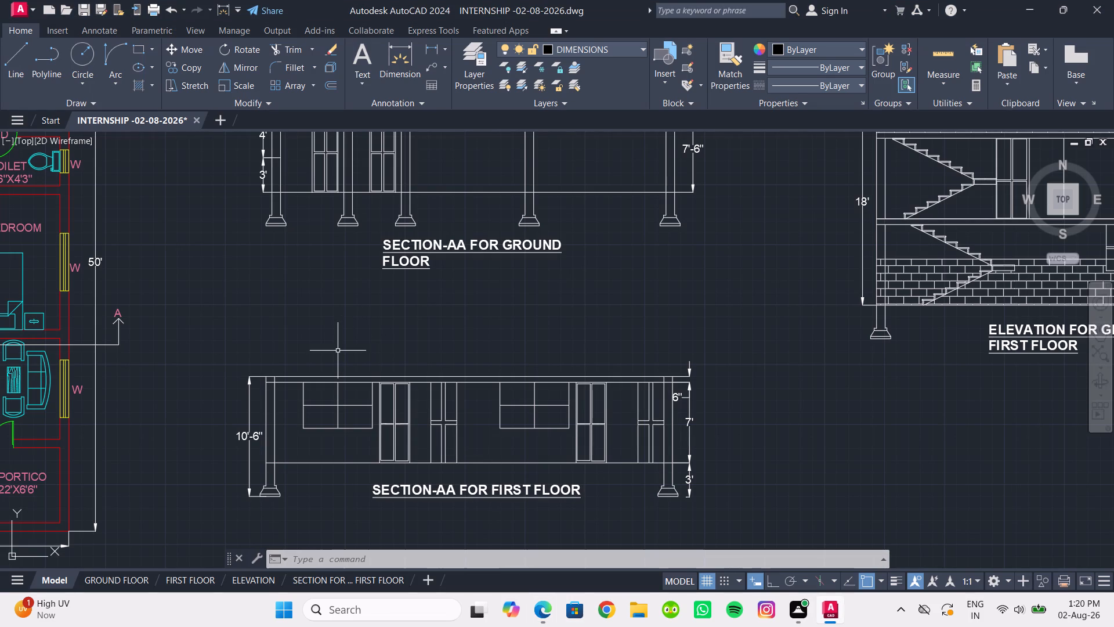
left_click(153, 84)
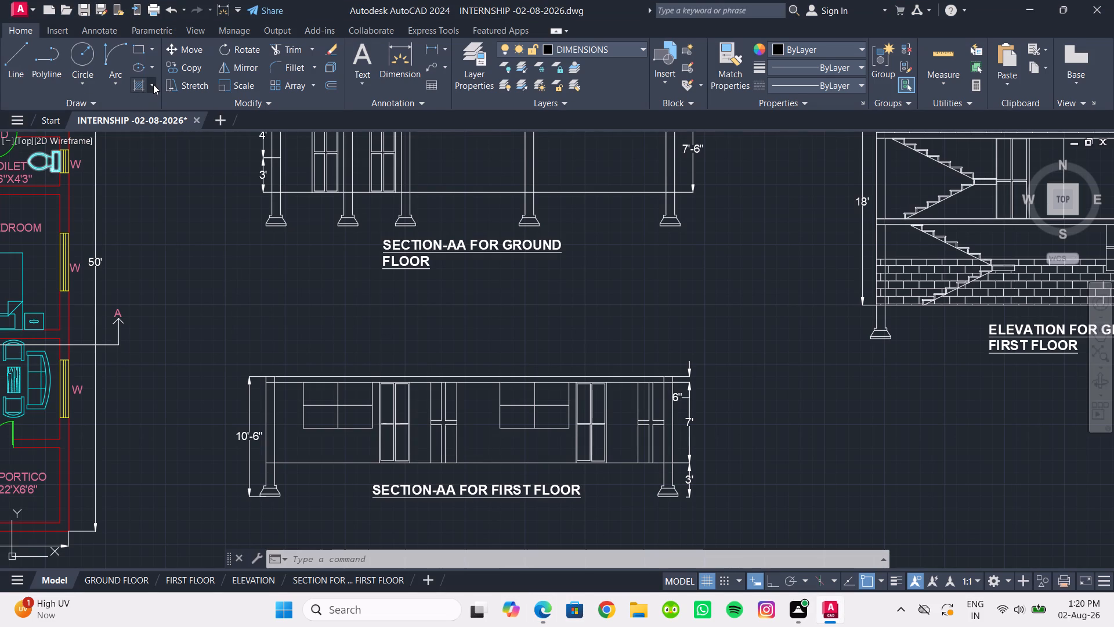
left_click(169, 117)
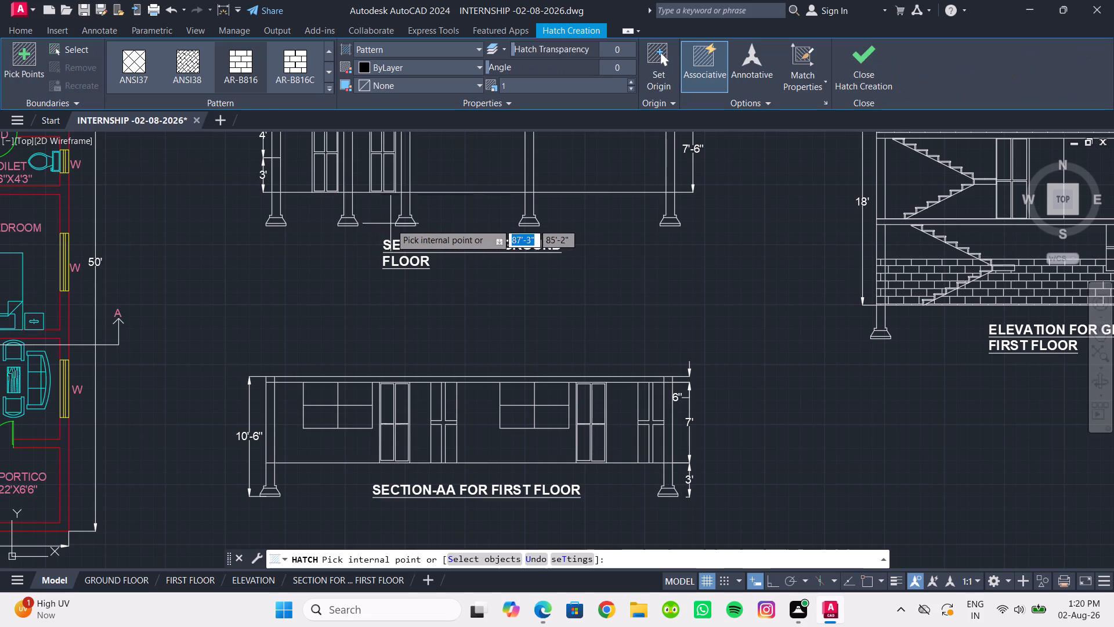
left_click(331, 89)
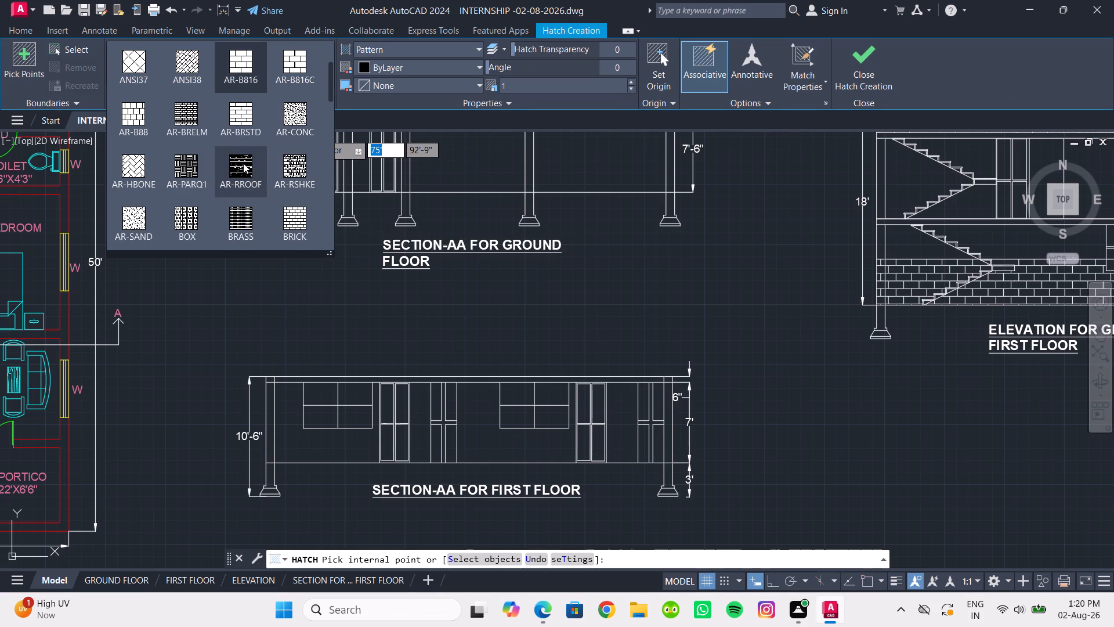
left_click(292, 127)
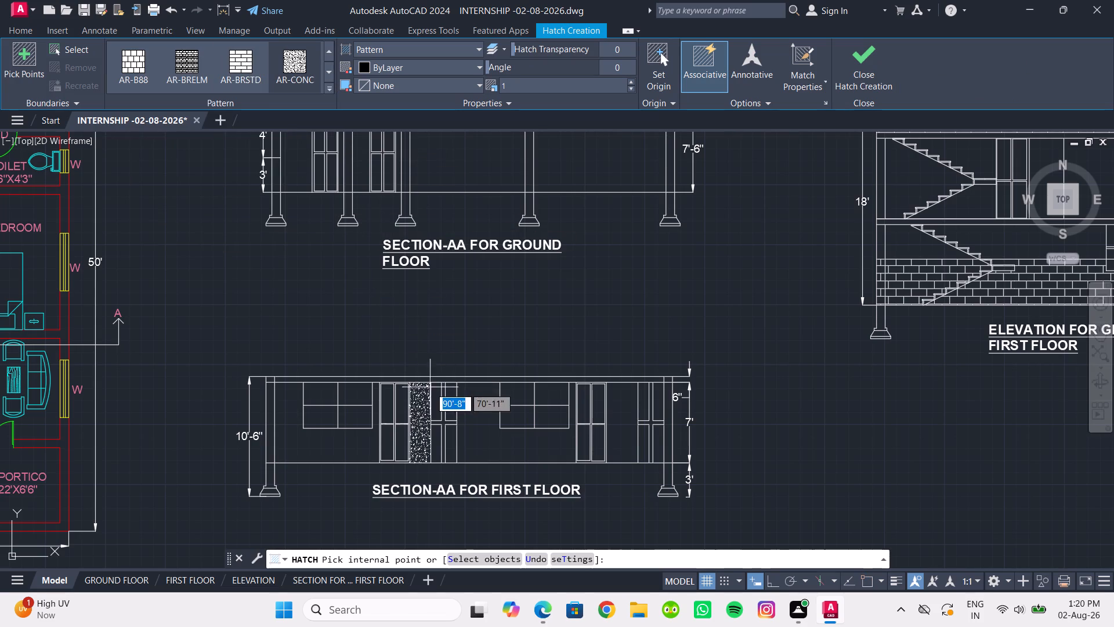
scroll(430, 387, "up", 3)
left_click(414, 354)
scroll(465, 266, "down", 1)
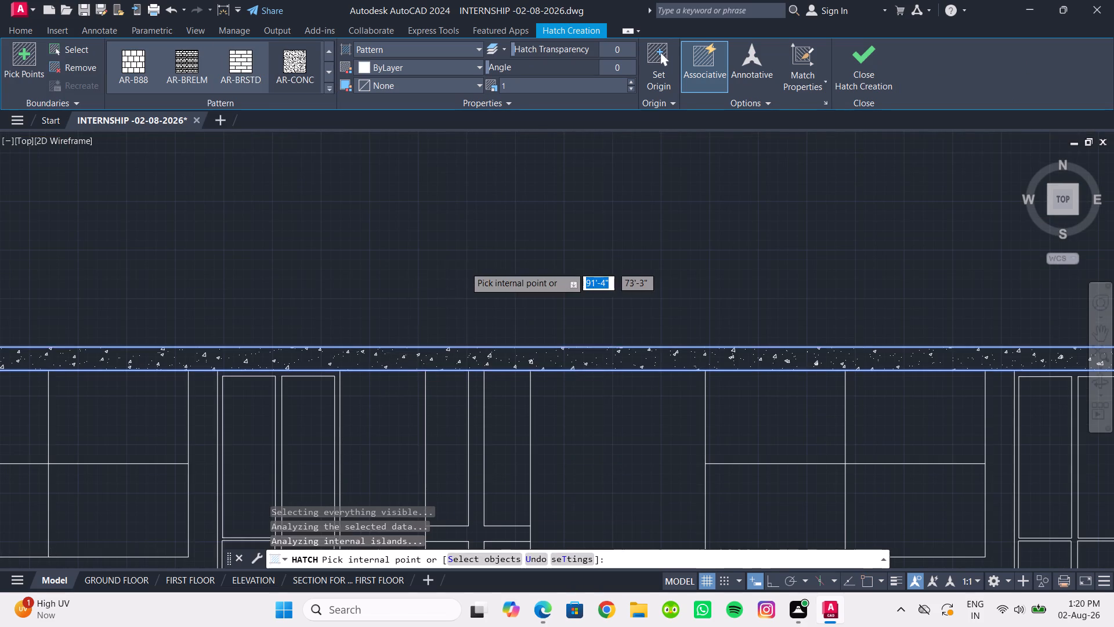
Add the AR-CONC hatch to the short slab piece over the right-hand end column of the first-floor section.
scroll(465, 266, "down", 2)
middle_click_drag(471, 261, 422, 501)
scroll(464, 287, "down", 1)
middle_click_drag(464, 287, 455, 332)
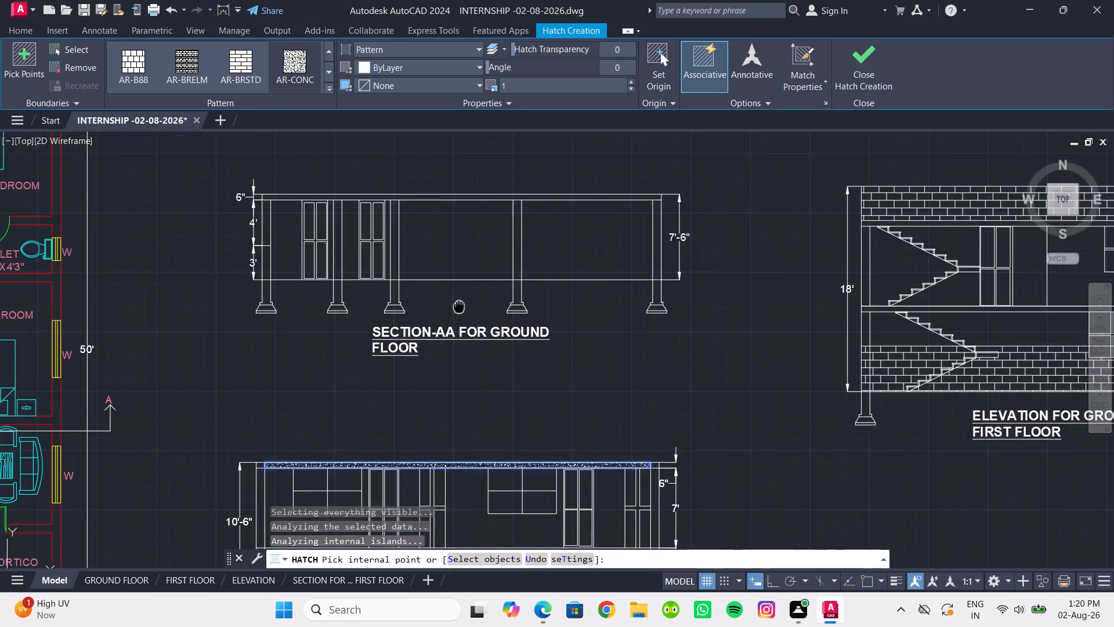
middle_click_drag(455, 332, 436, 418)
scroll(431, 318, "up", 2)
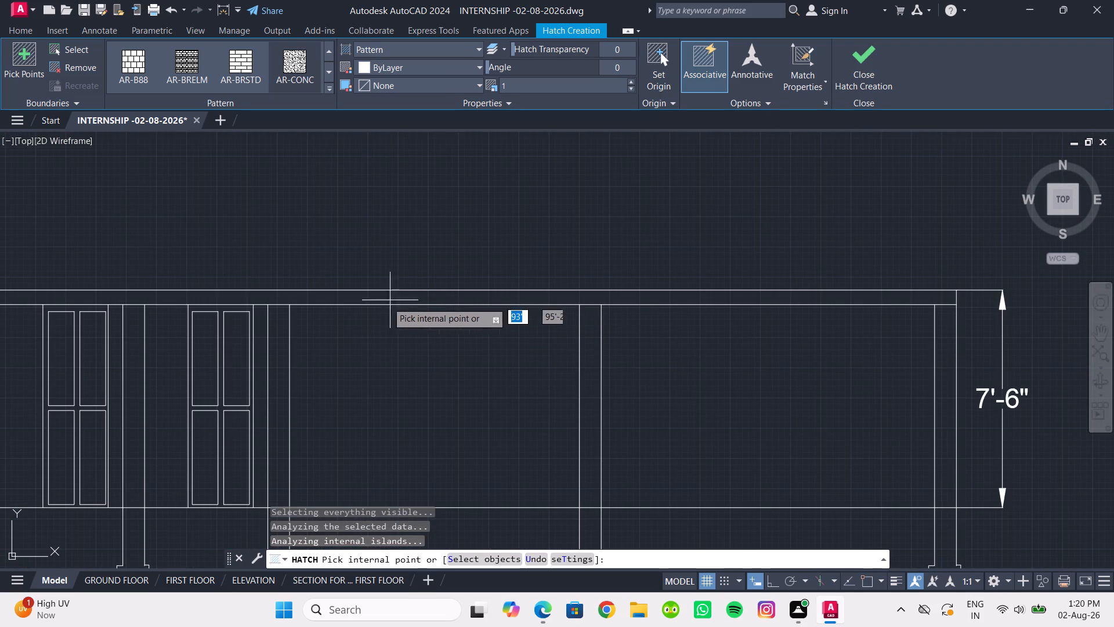
scroll(471, 299, "down", 3)
scroll(413, 304, "up", 5)
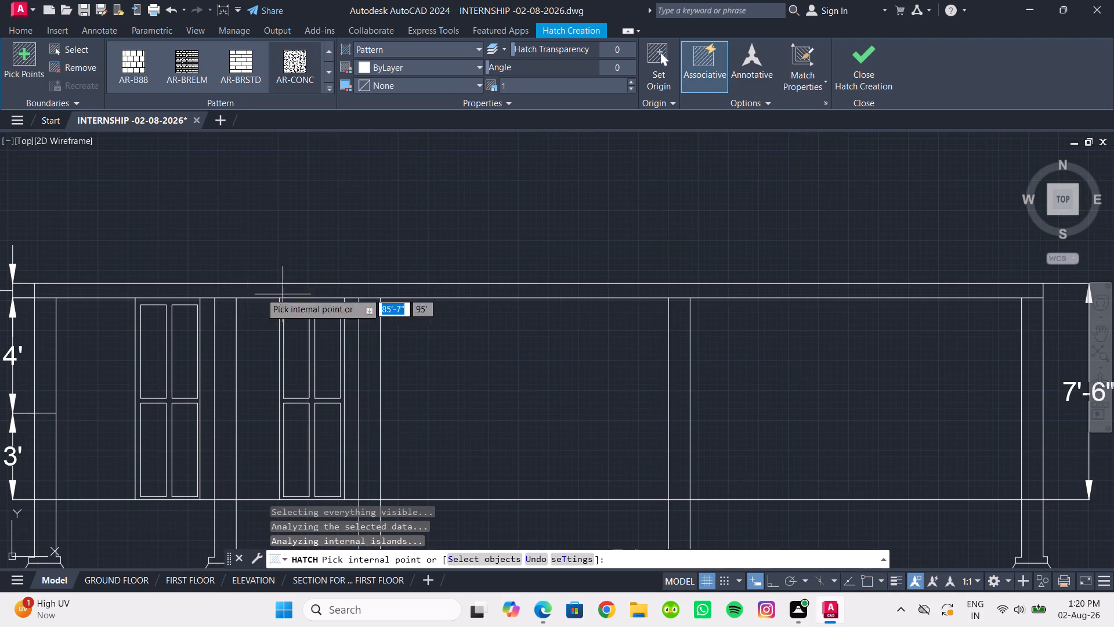
scroll(260, 301, "down", 5)
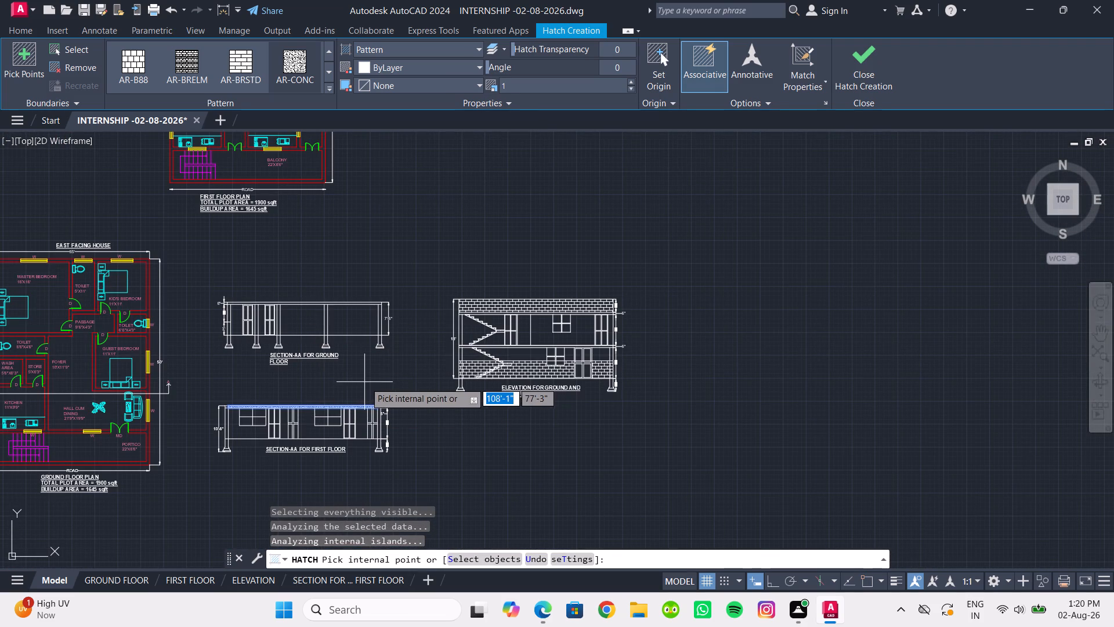
scroll(368, 361, "up", 2)
scroll(388, 435, "up", 7)
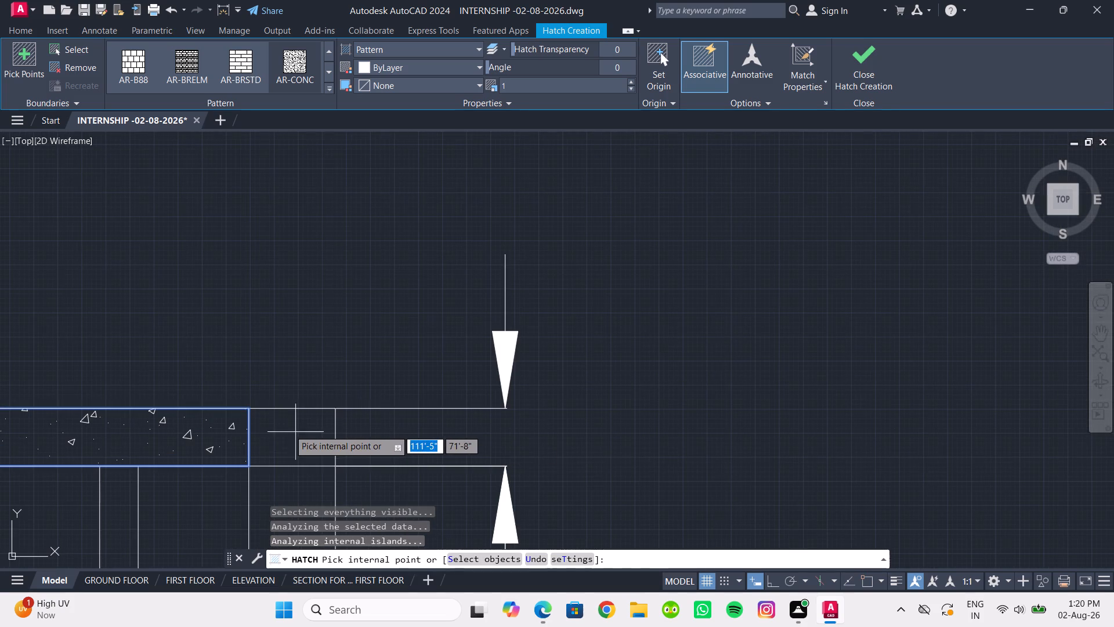
left_click(272, 428)
Add the AR-CONC hatch to the short slab piece over the left-hand end column of the first-floor section.
scroll(301, 369, "down", 6)
middle_click_drag(284, 333, 596, 380)
scroll(380, 401, "up", 3)
scroll(314, 398, "up", 3)
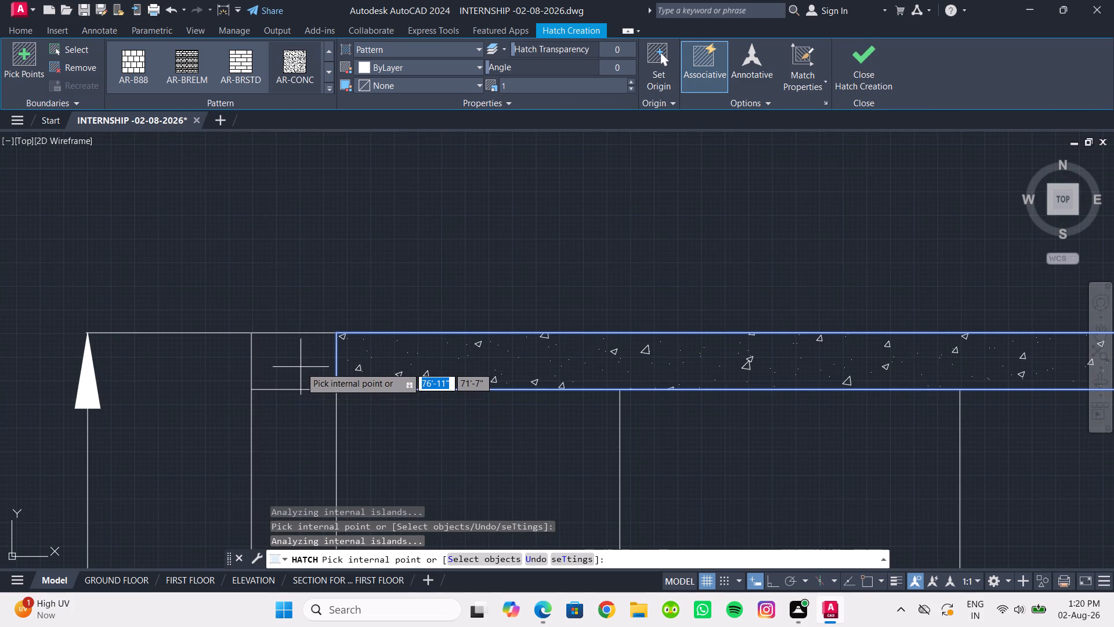
left_click(289, 365)
scroll(382, 245, "down", 4)
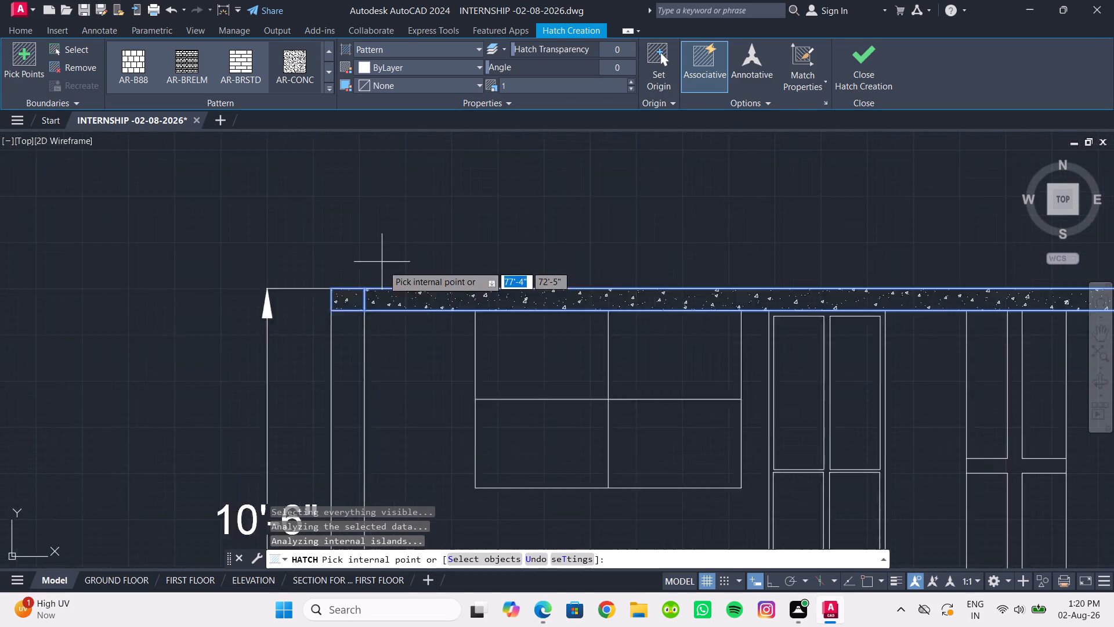
Hatch the roof slab of the ground-floor AA section with the AR-CONC pattern.
scroll(383, 265, "down", 2)
middle_click_drag(407, 248, 298, 497)
scroll(524, 255, "up", 3)
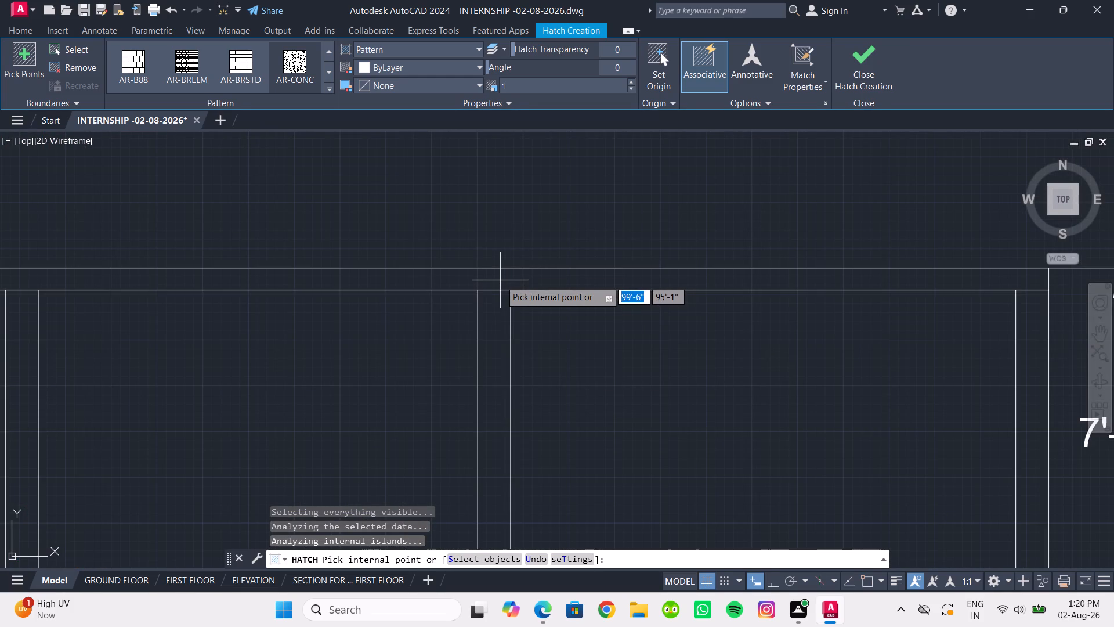
left_click(500, 280)
middle_click_drag(781, 319, 414, 325)
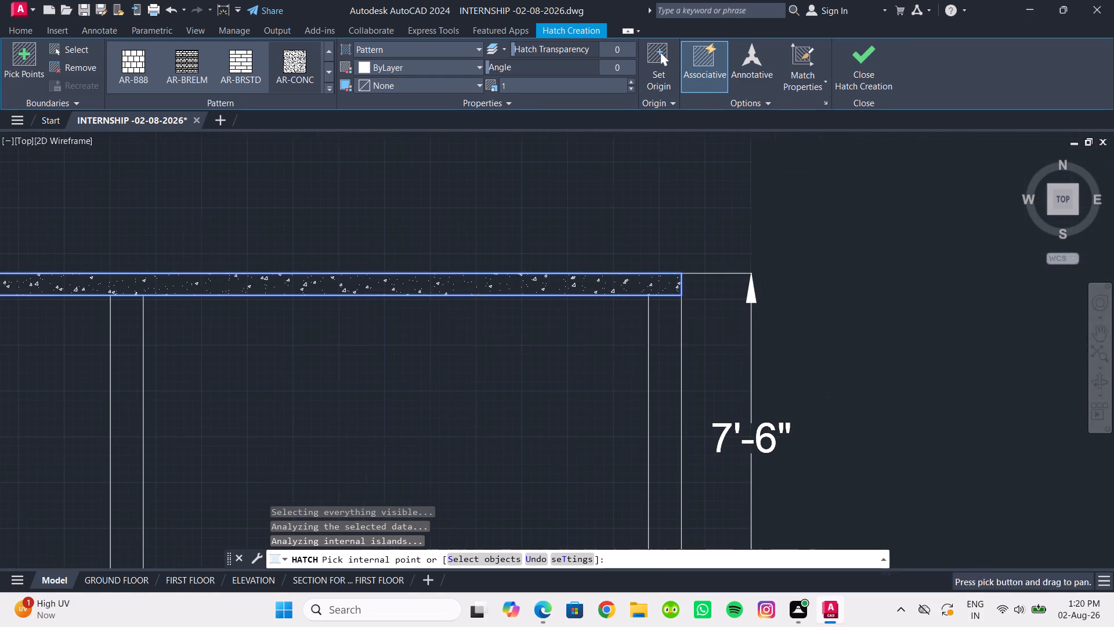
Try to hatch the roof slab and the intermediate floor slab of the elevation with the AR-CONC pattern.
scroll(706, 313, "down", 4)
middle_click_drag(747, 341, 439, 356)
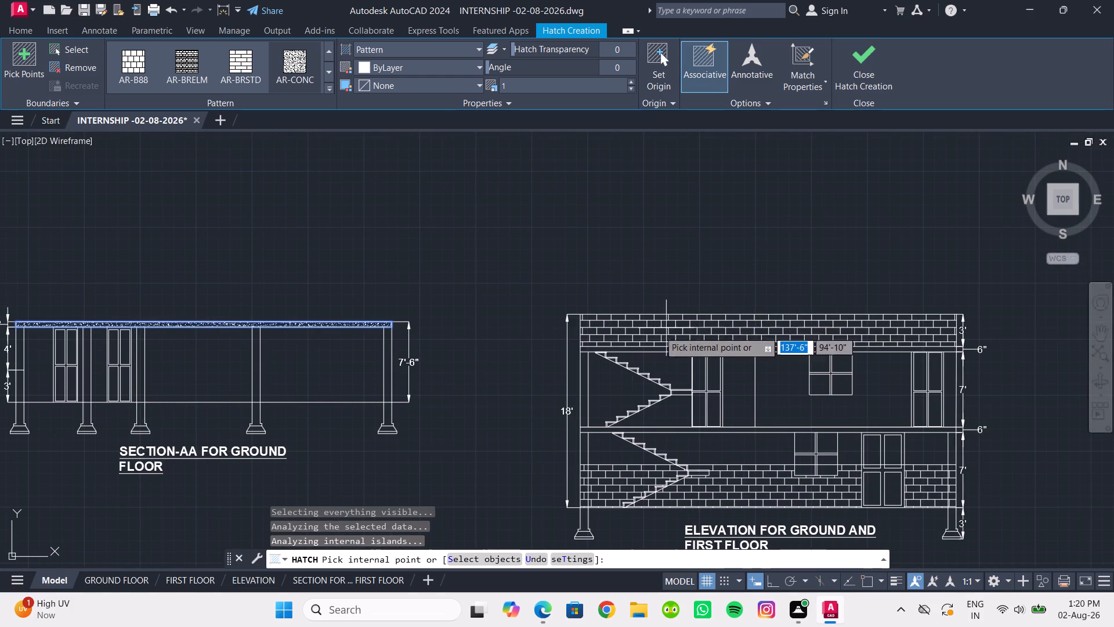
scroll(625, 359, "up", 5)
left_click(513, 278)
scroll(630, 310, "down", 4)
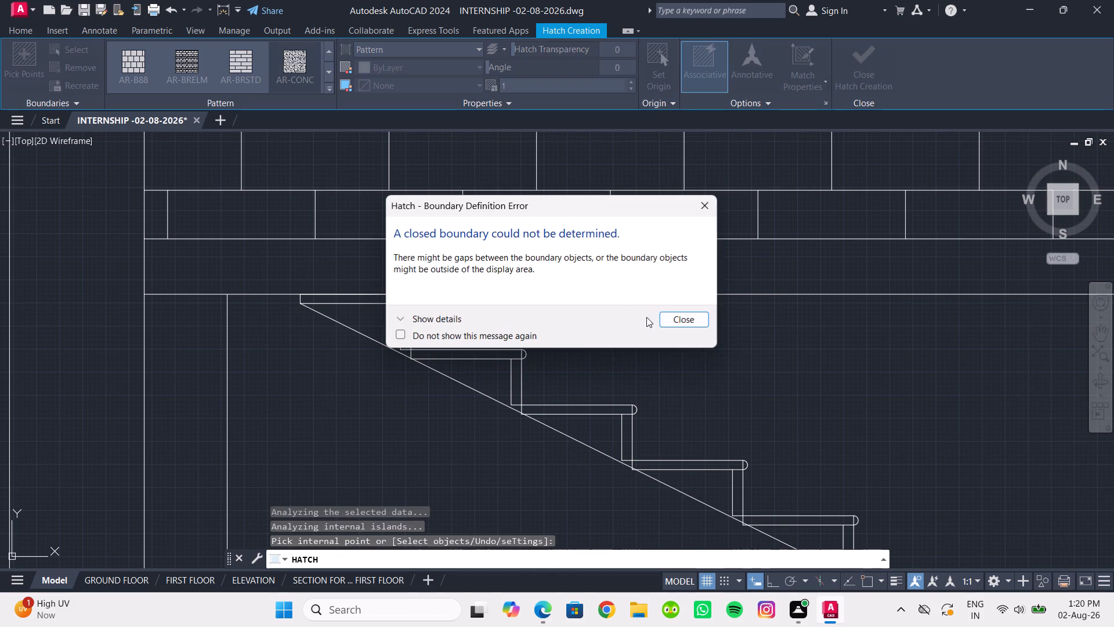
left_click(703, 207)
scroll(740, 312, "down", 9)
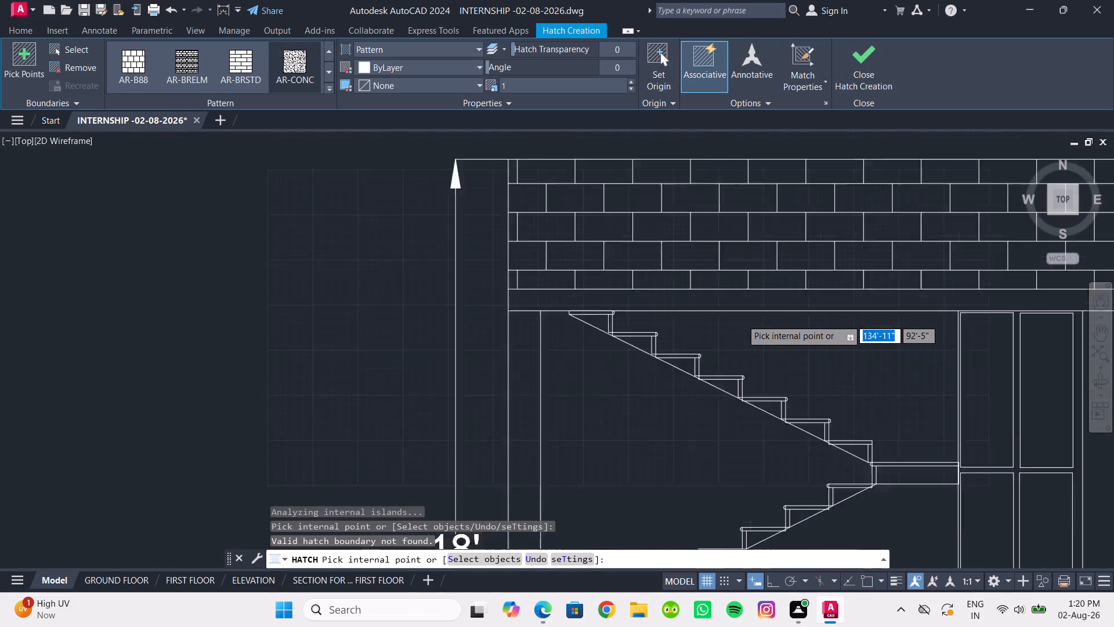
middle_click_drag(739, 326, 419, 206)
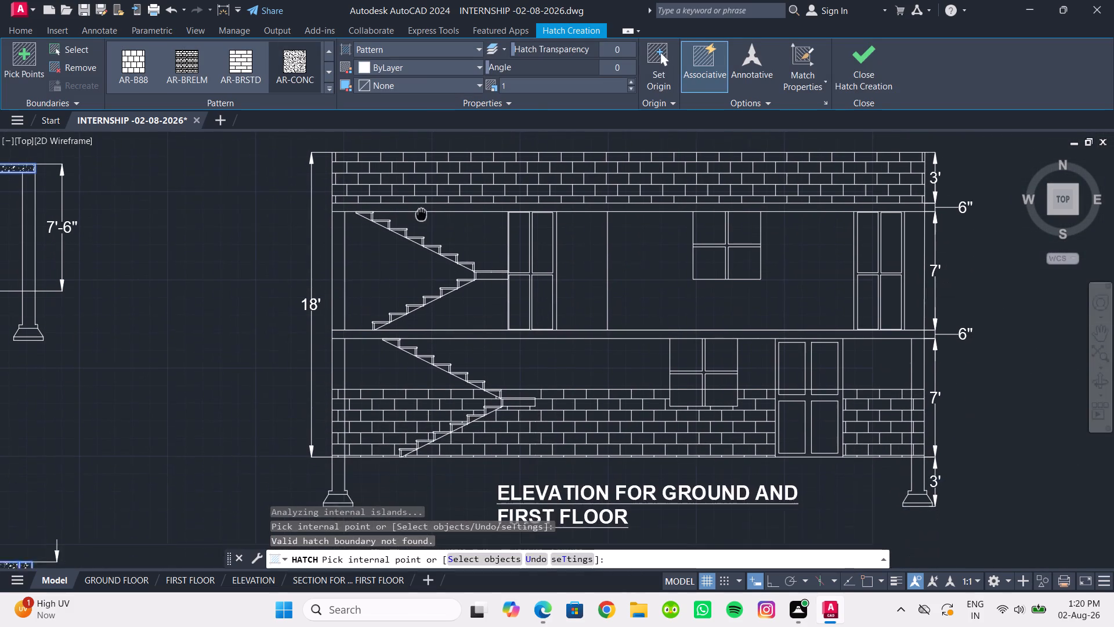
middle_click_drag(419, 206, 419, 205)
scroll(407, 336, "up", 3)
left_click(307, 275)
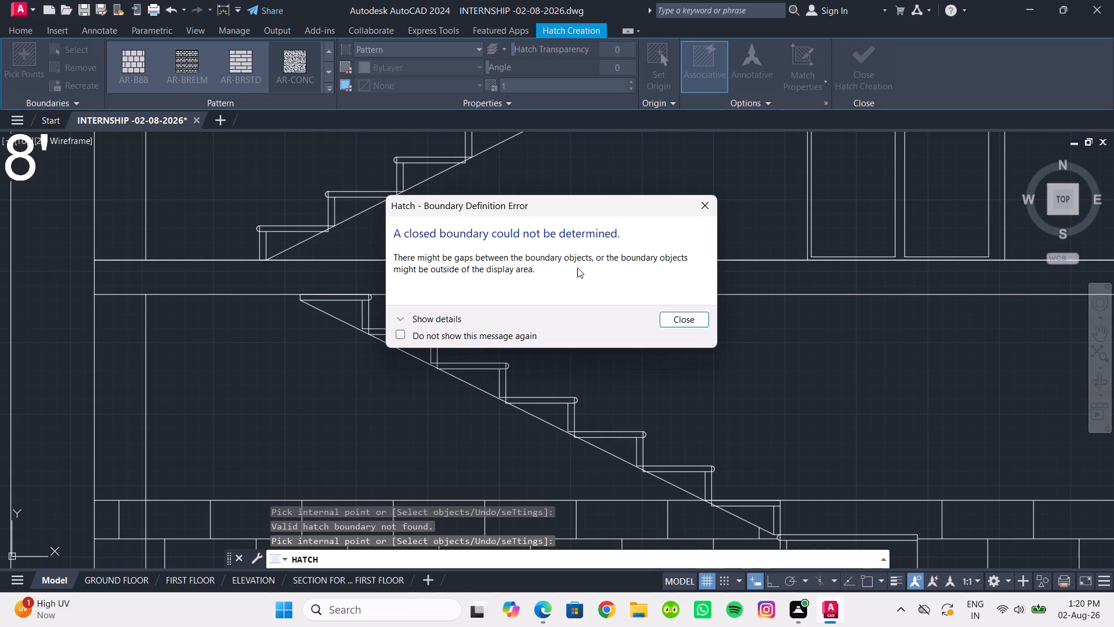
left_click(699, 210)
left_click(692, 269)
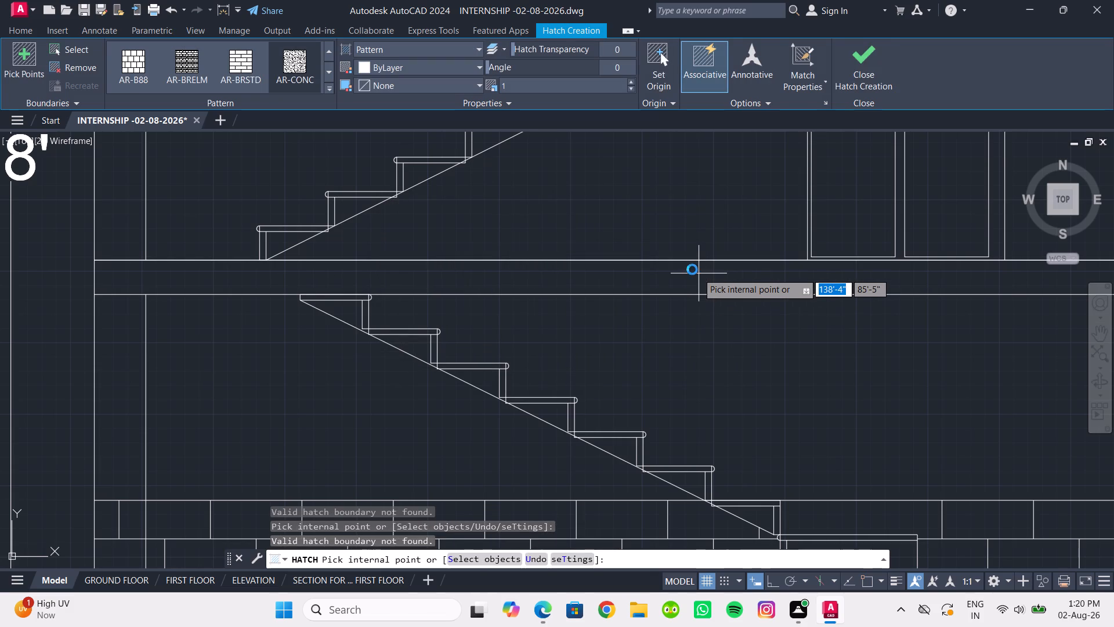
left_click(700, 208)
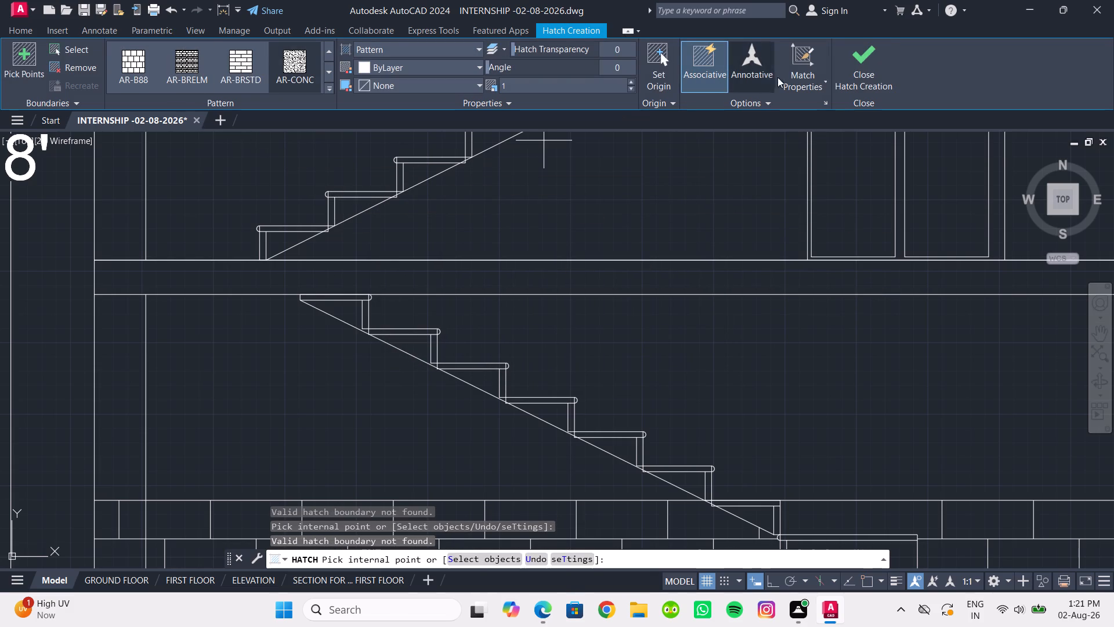
Finish the current hatch and restart Hatch to fill the elevation's intermediate floor slab with the AR-CONC pattern.
left_click(849, 82)
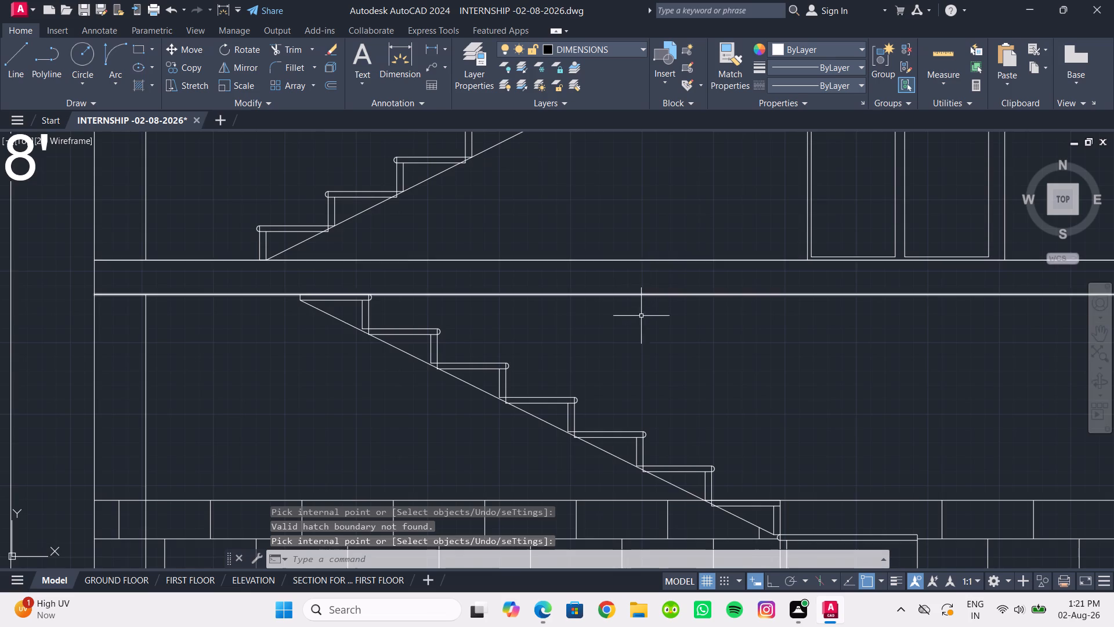
scroll(638, 320, "down", 2)
scroll(616, 313, "up", 2)
triple_click(591, 290)
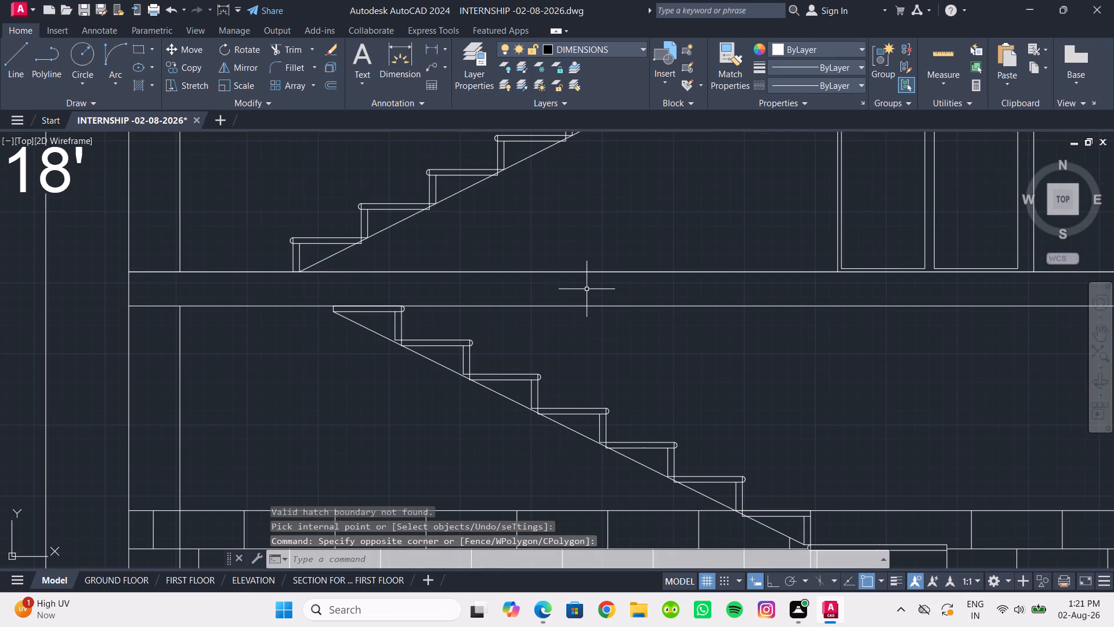
left_click(551, 287)
left_click(293, 278)
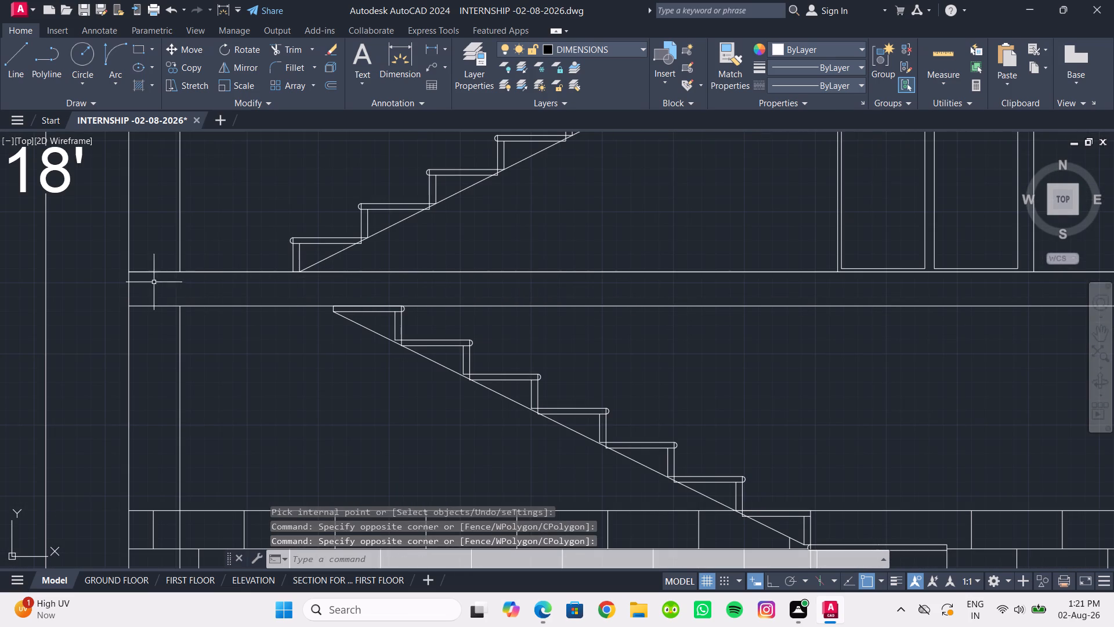
scroll(157, 293, "down", 2)
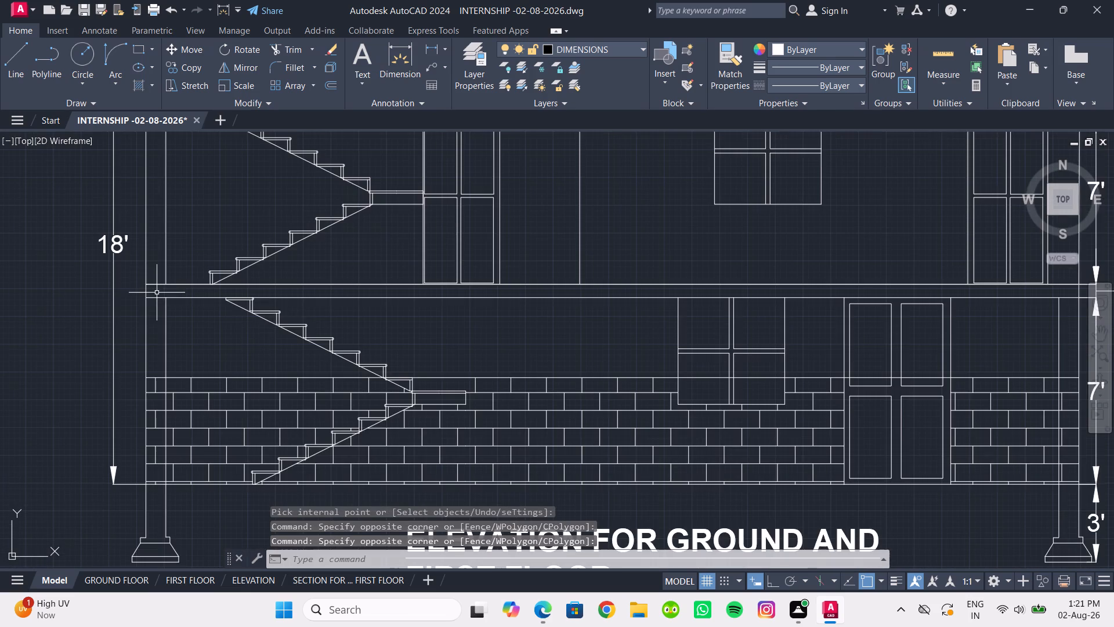
scroll(634, 376, "down", 1)
middle_click_drag(634, 376, 591, 360)
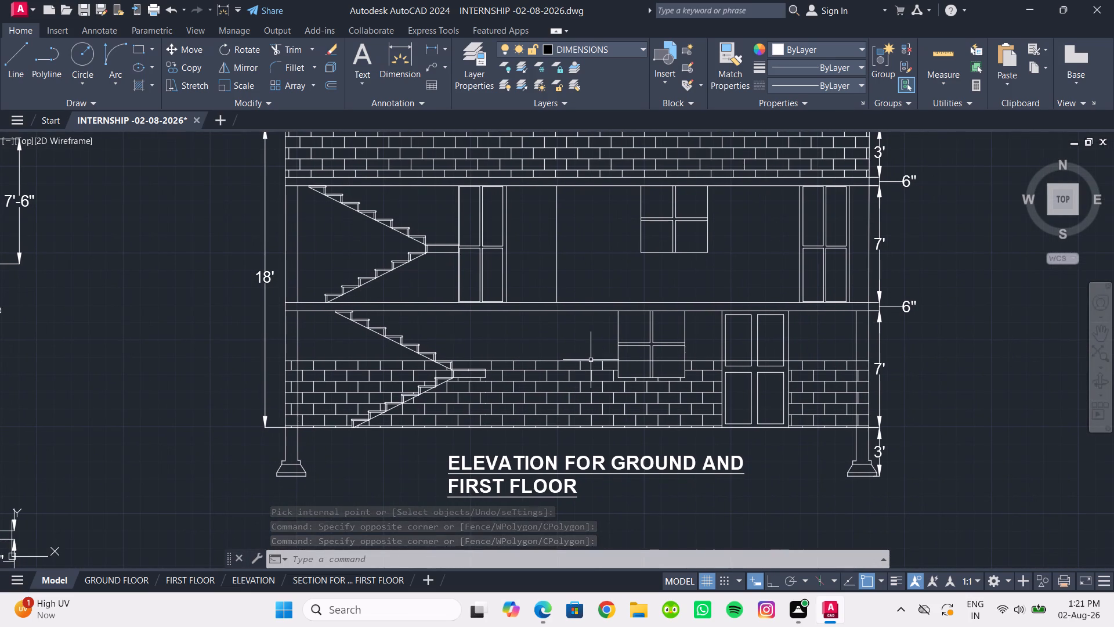
left_click(132, 88)
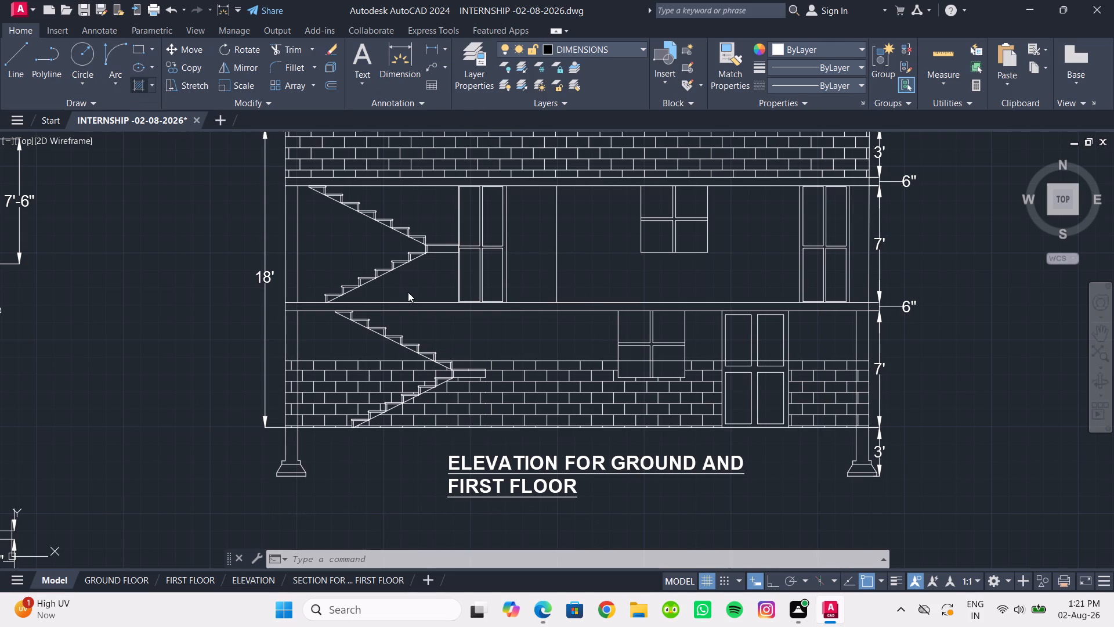
scroll(418, 305, "up", 2)
left_click(418, 305)
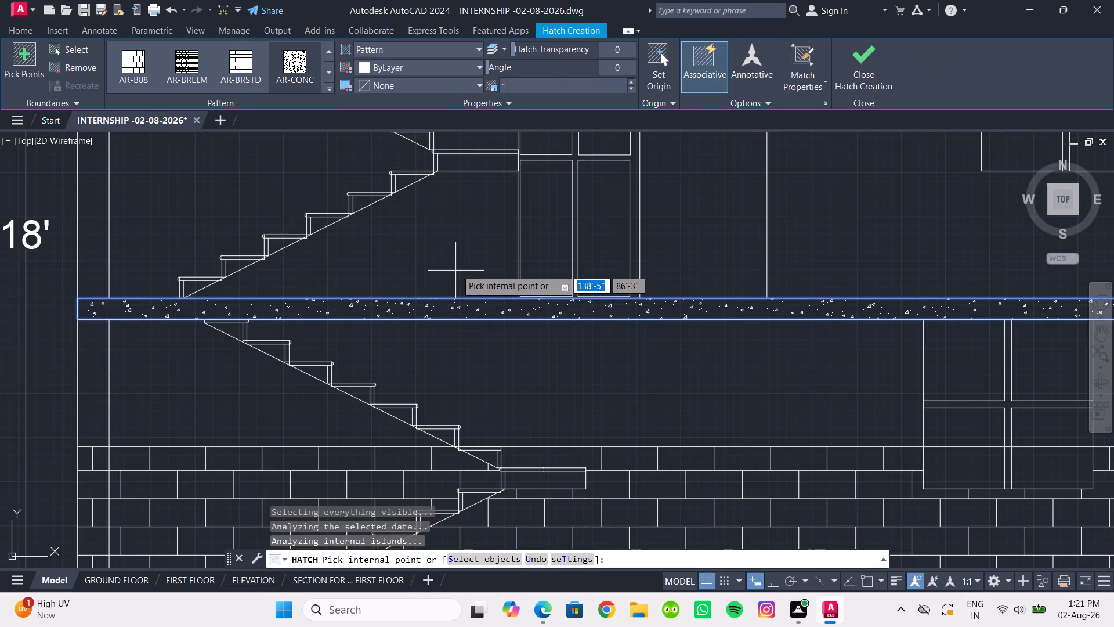
Try to add the AR-CONC hatch to the elevation's roof slab and finish the current hatch.
scroll(462, 259, "down", 3)
middle_click_drag(462, 259, 419, 552)
scroll(426, 387, "up", 2)
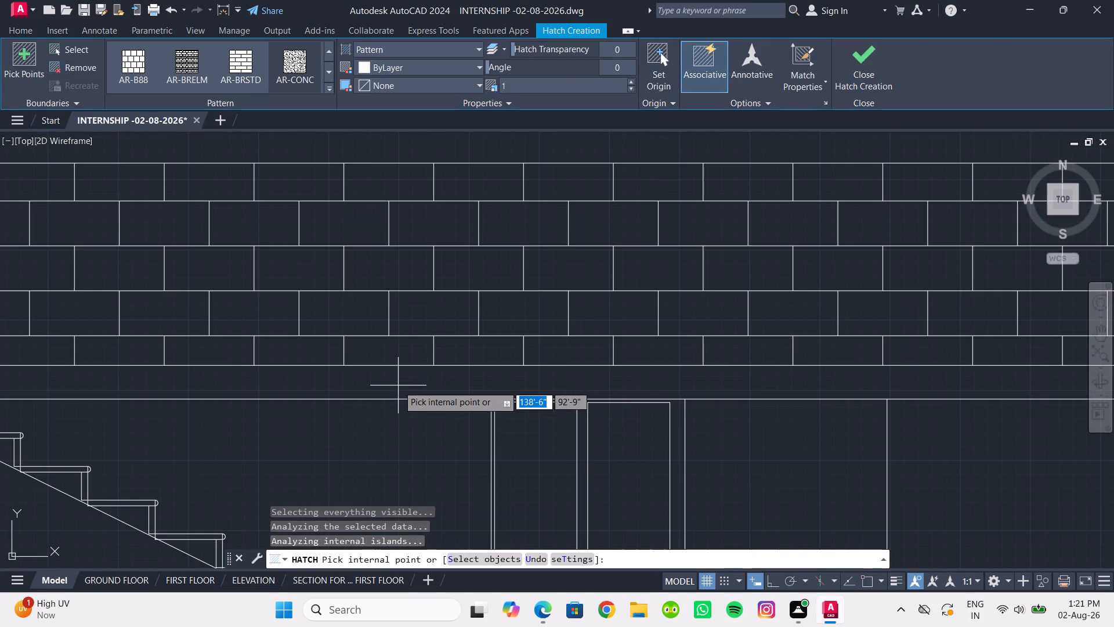
middle_click_drag(392, 385, 672, 363)
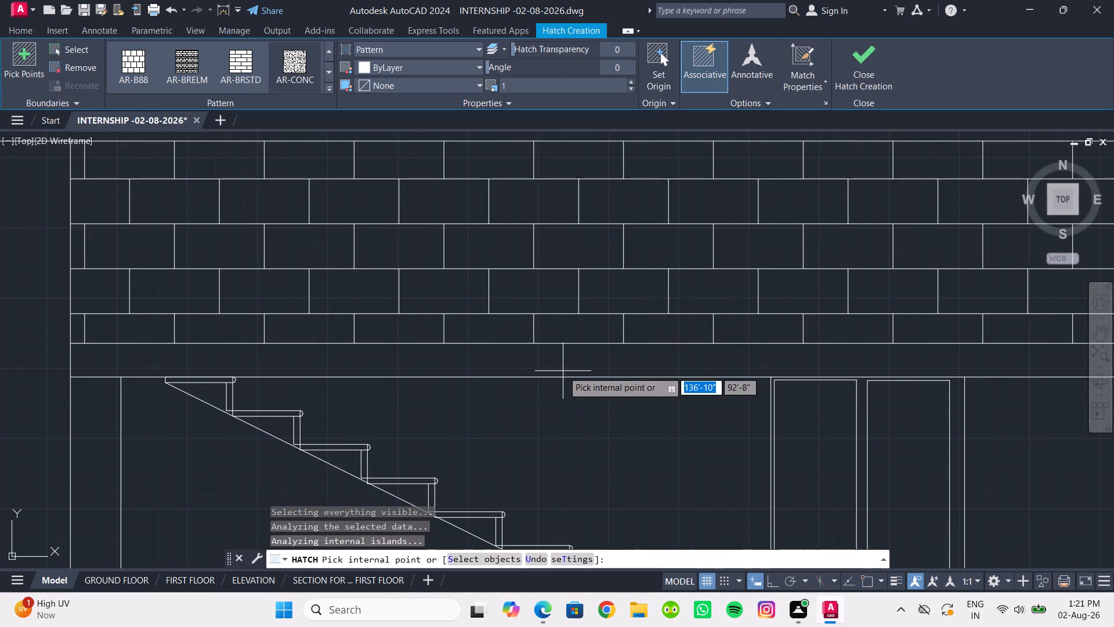
left_click(563, 371)
left_click(711, 214)
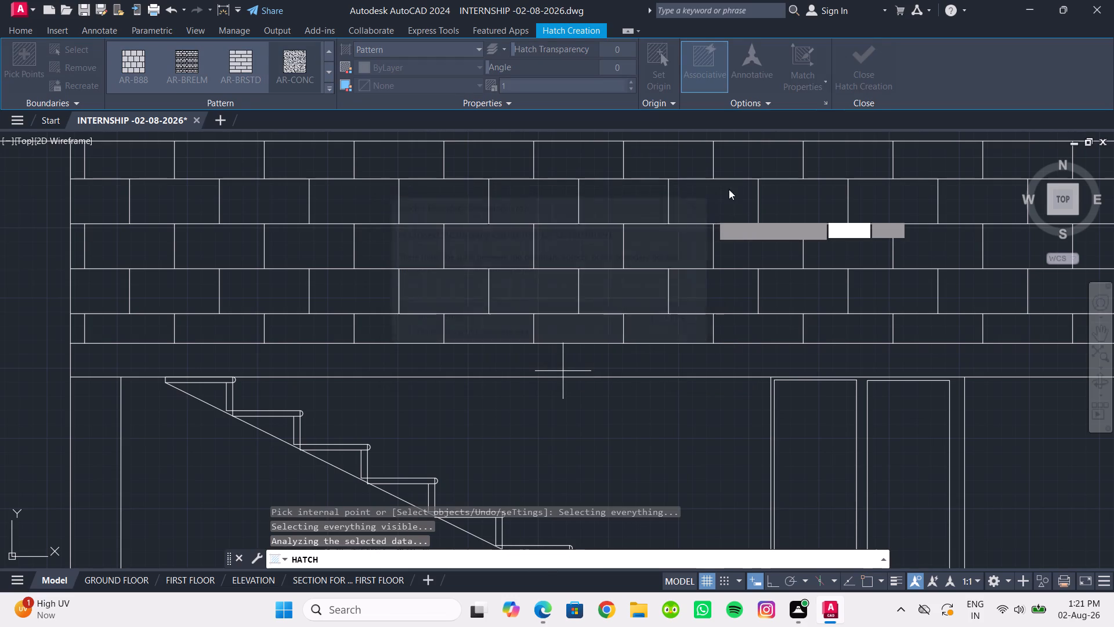
left_click(850, 85)
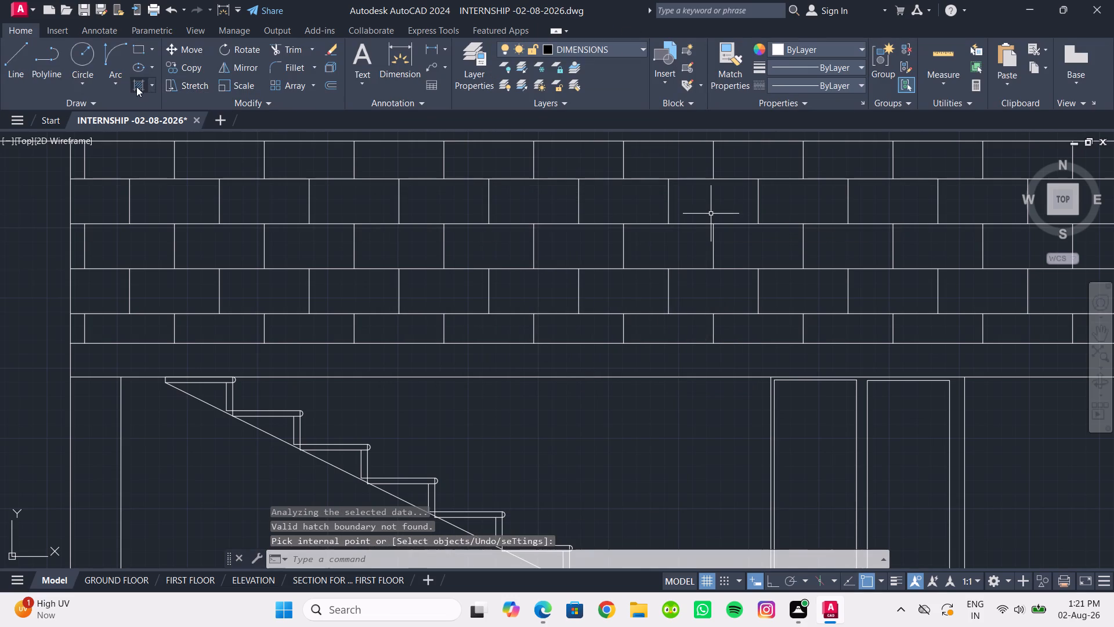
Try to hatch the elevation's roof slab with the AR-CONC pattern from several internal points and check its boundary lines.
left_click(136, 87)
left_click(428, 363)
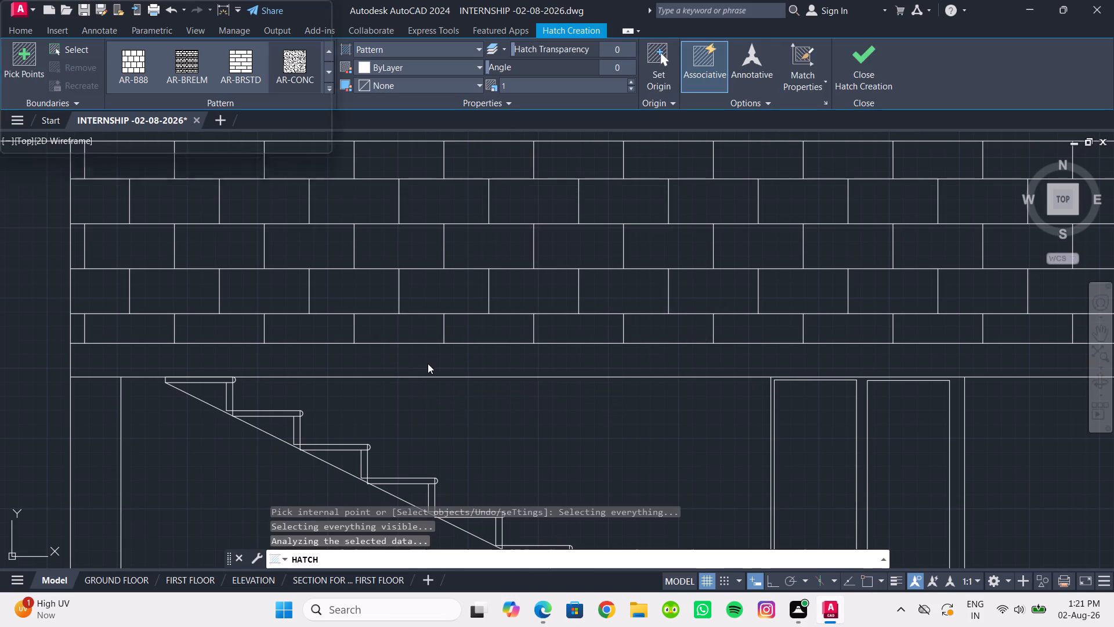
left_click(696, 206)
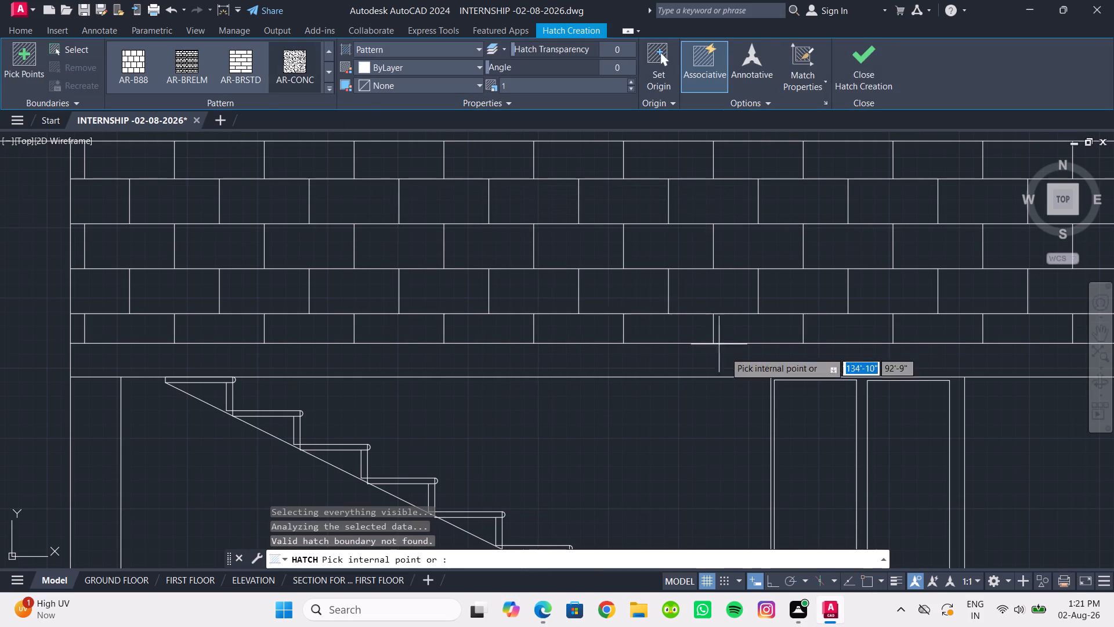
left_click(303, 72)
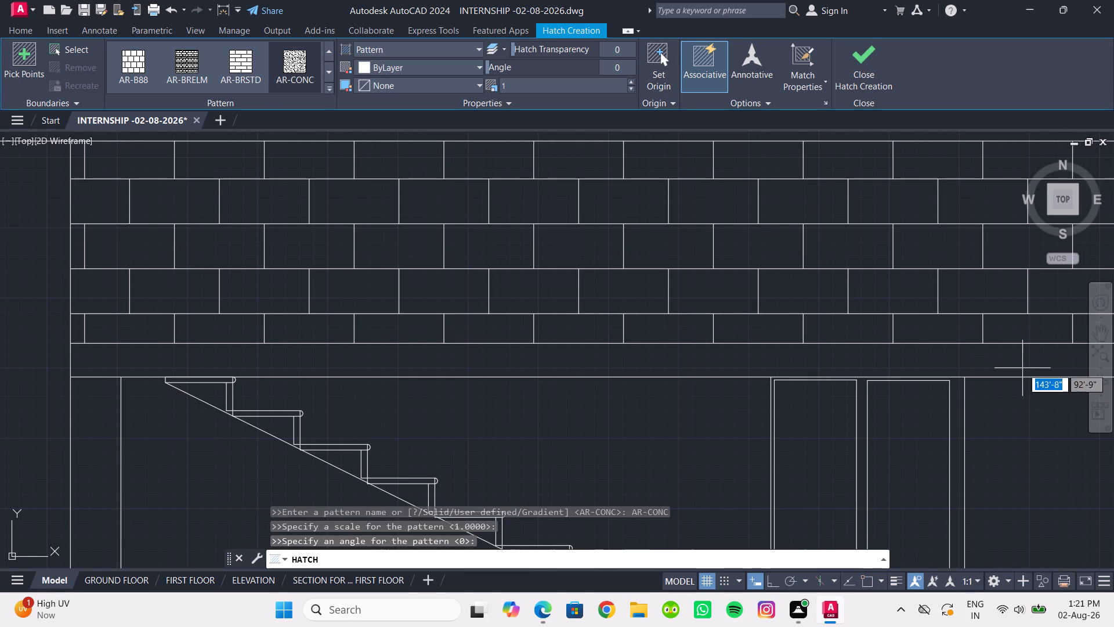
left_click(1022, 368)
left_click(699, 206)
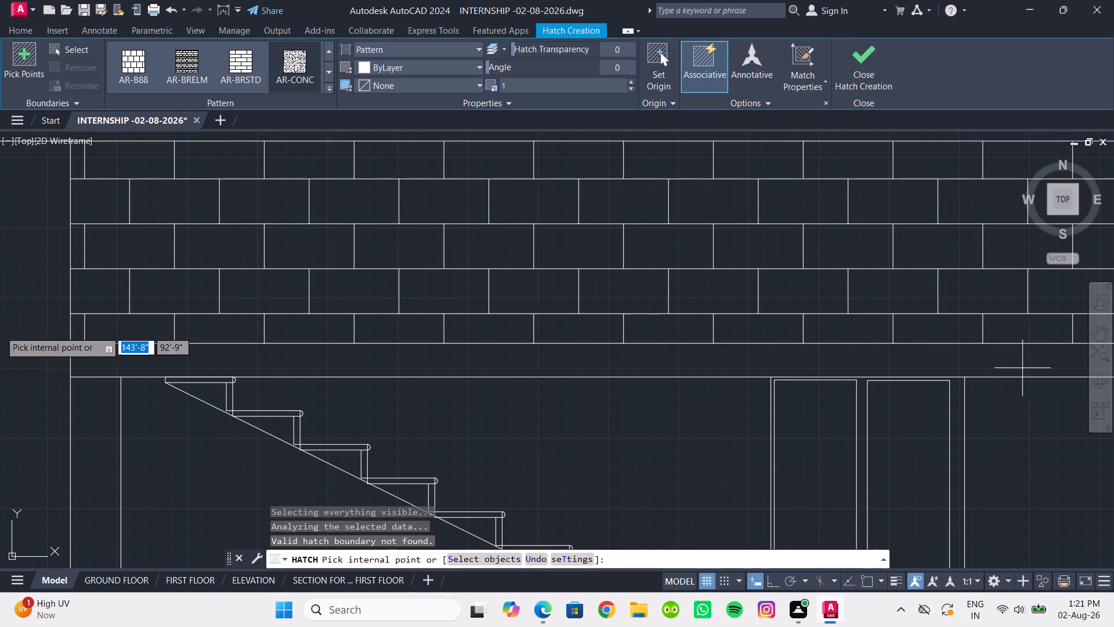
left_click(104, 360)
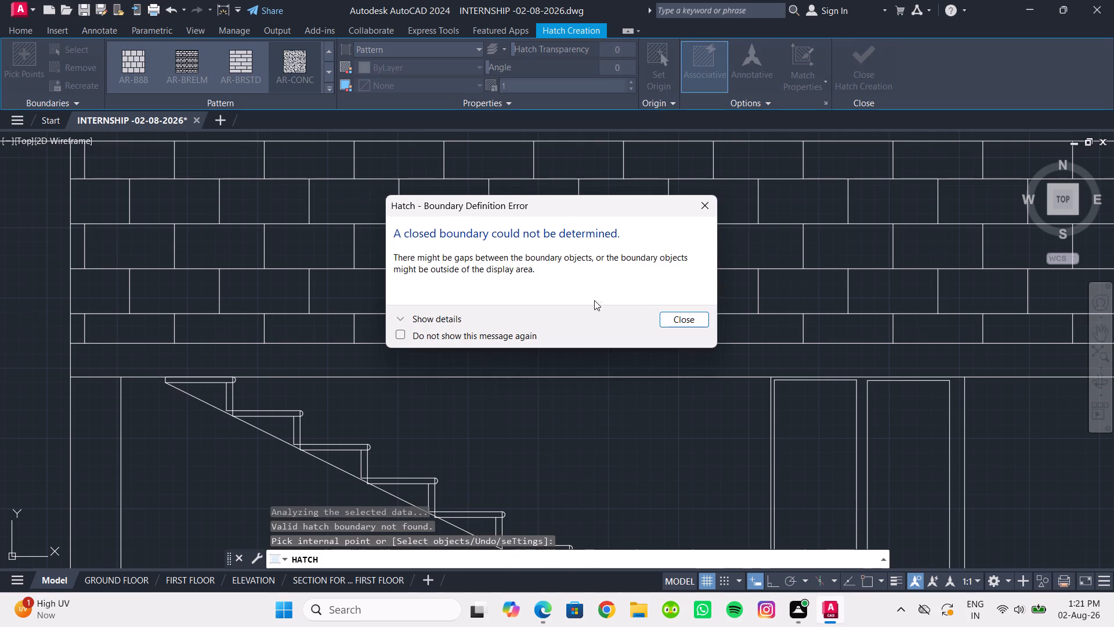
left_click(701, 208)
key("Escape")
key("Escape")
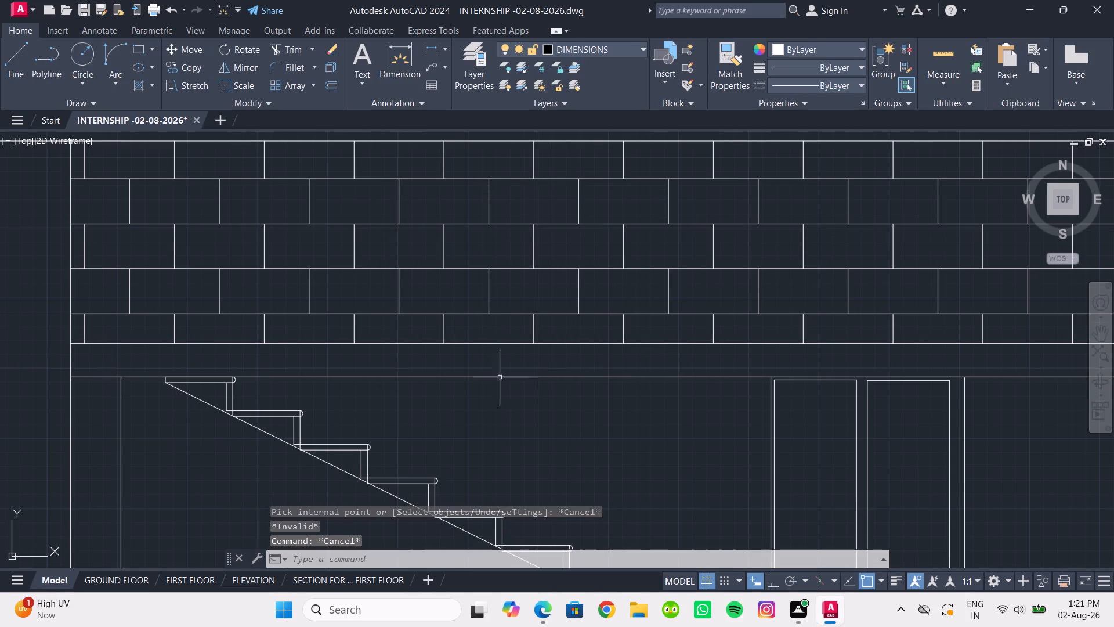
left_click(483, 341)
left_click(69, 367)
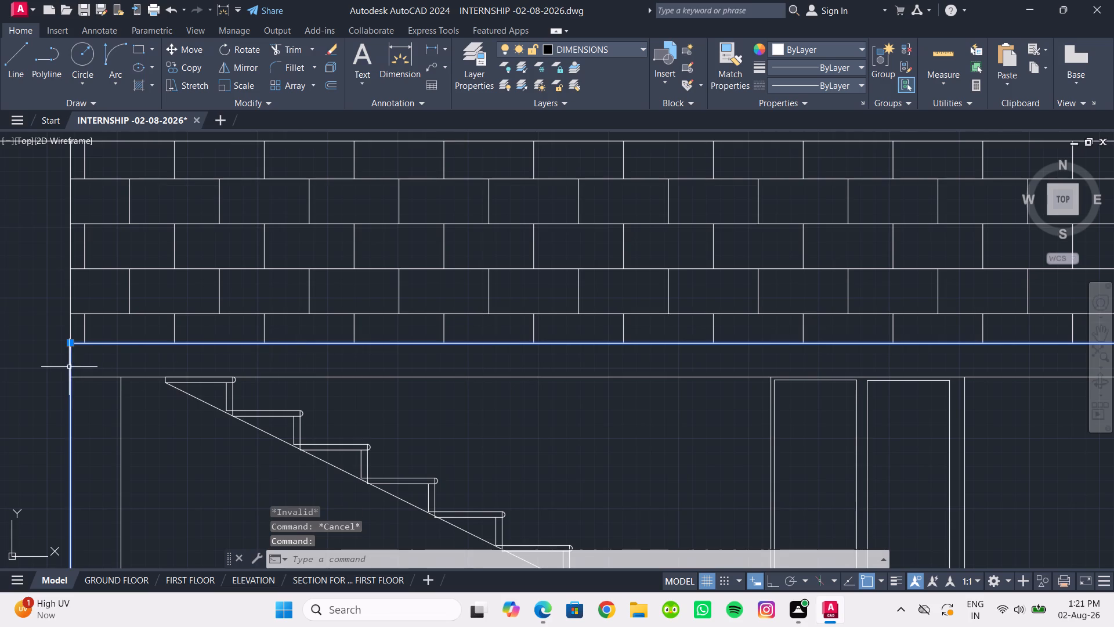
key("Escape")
Hatch the elevation's roof slab below the brick parapet with the AR-CONC pattern, keeping the whole slab in view.
left_click(131, 89)
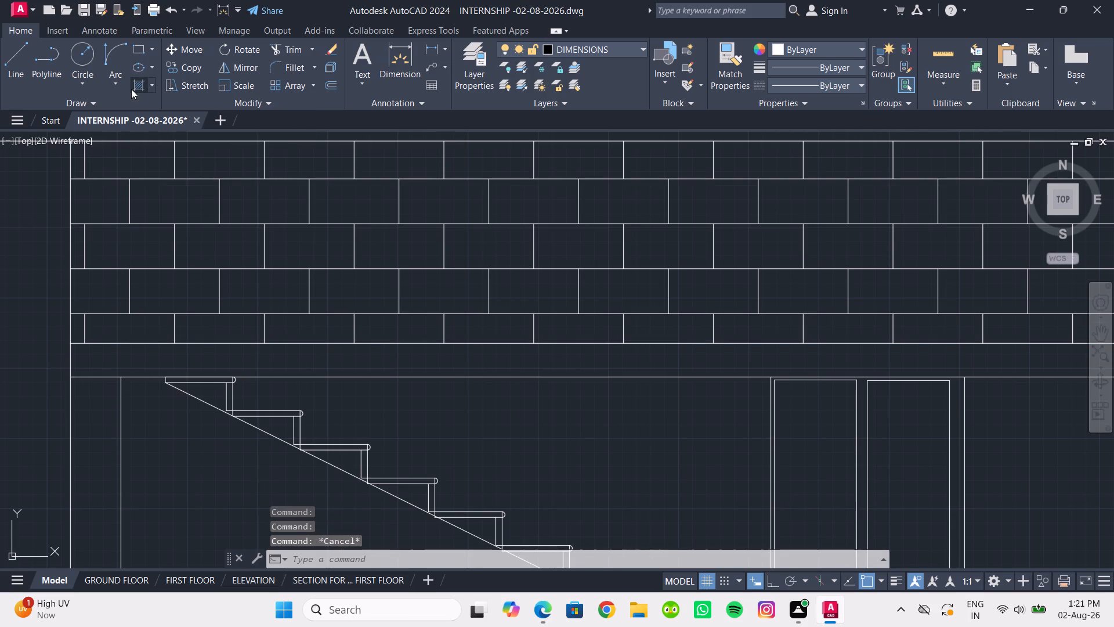
left_click(295, 363)
left_click(713, 208)
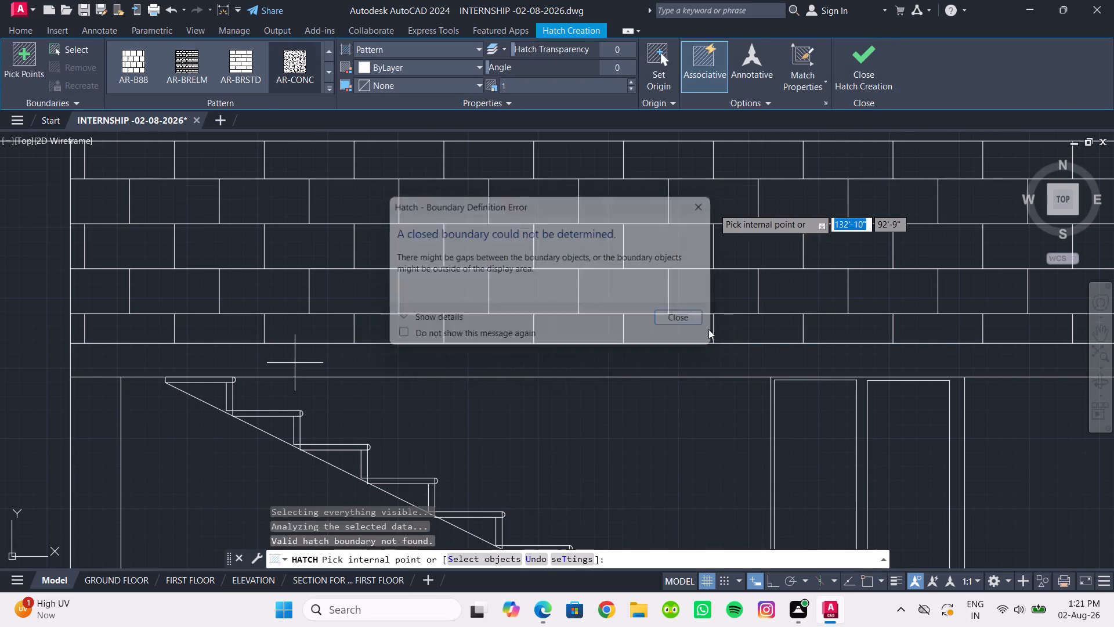
scroll(724, 382, "down", 3)
middle_click_drag(722, 385, 468, 354)
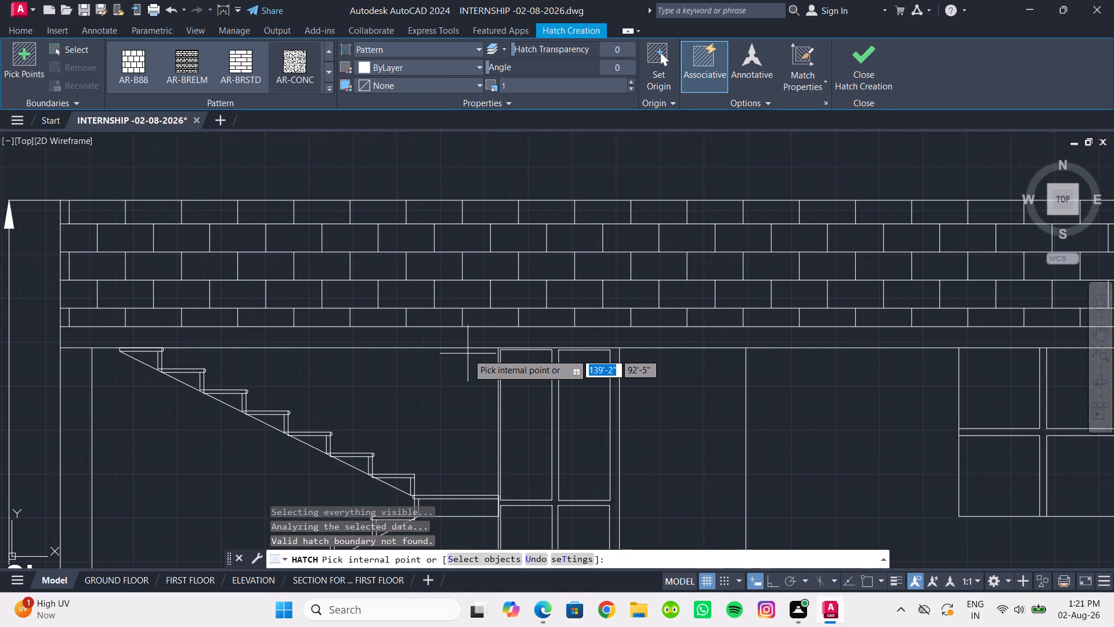
left_click(787, 342)
scroll(787, 342, "down", 2)
middle_click_drag(787, 342, 625, 341)
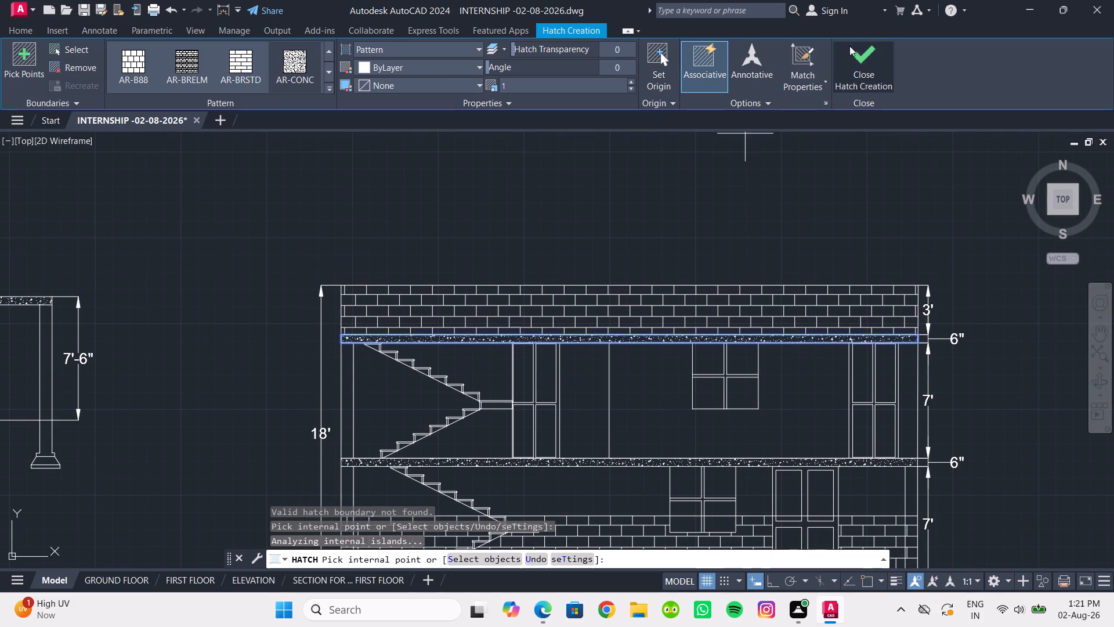
left_click(860, 59)
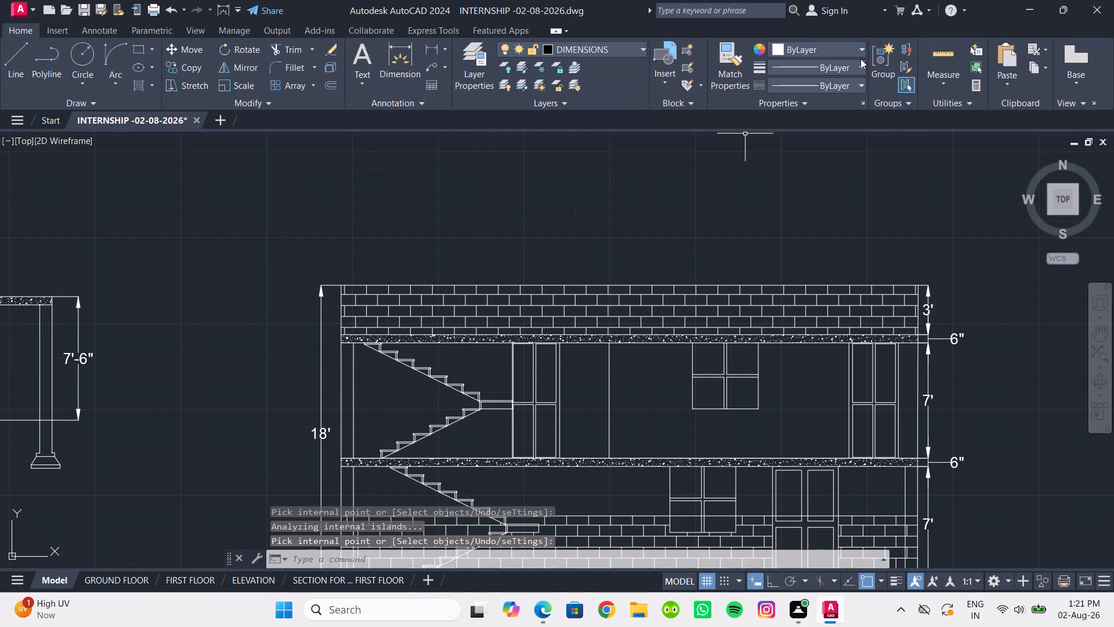
Examine the hatched slabs of the elevation in the model and on the ELEVATION layout sheet.
middle_click_drag(847, 166, 823, 38)
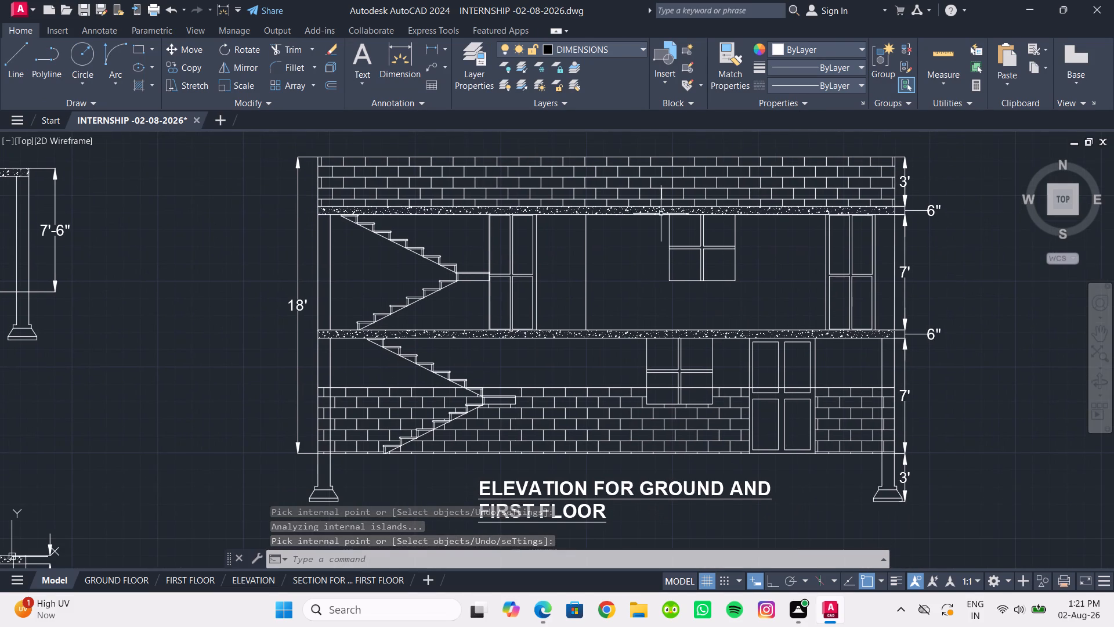
left_click(137, 578)
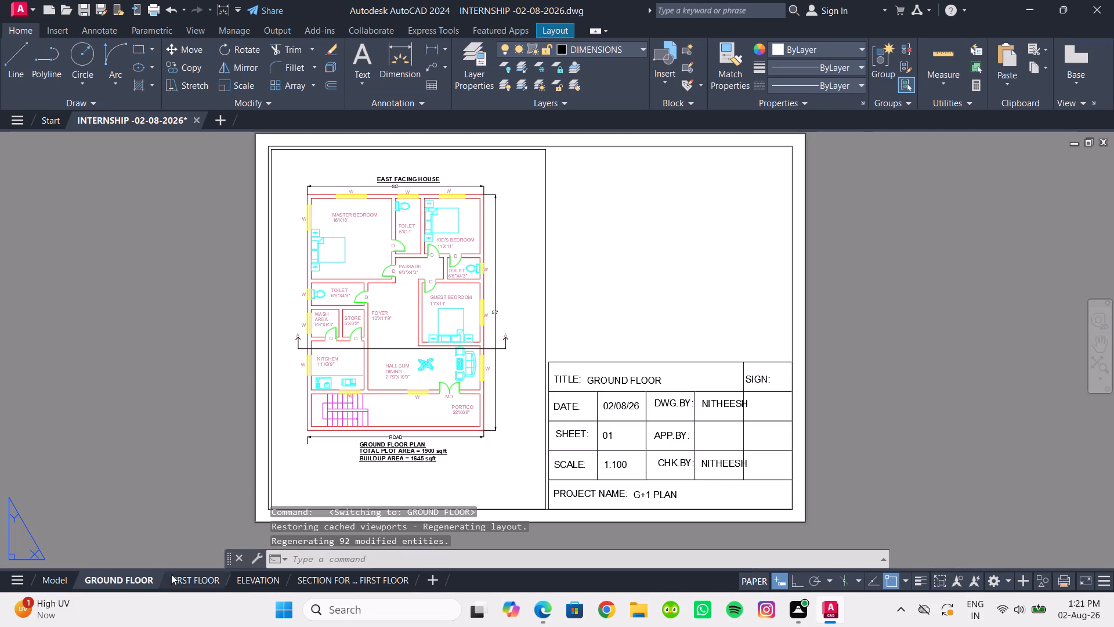
left_click(175, 574)
left_click(230, 578)
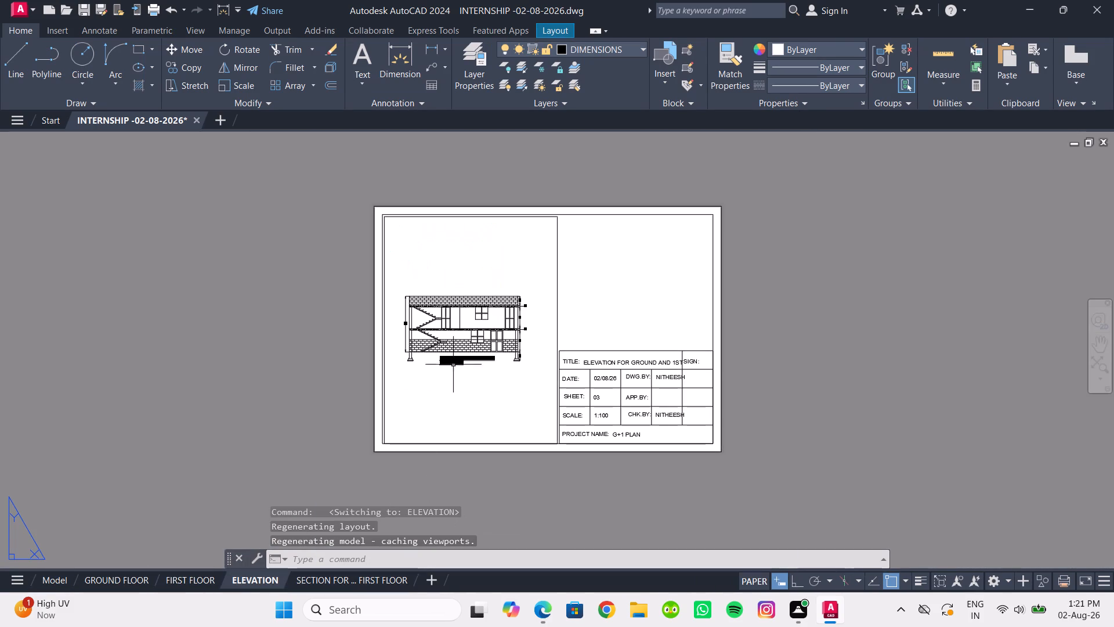
scroll(453, 360, "up", 1)
middle_click_drag(453, 360, 401, 355)
scroll(401, 355, "up", 1)
middle_click_drag(401, 355, 381, 358)
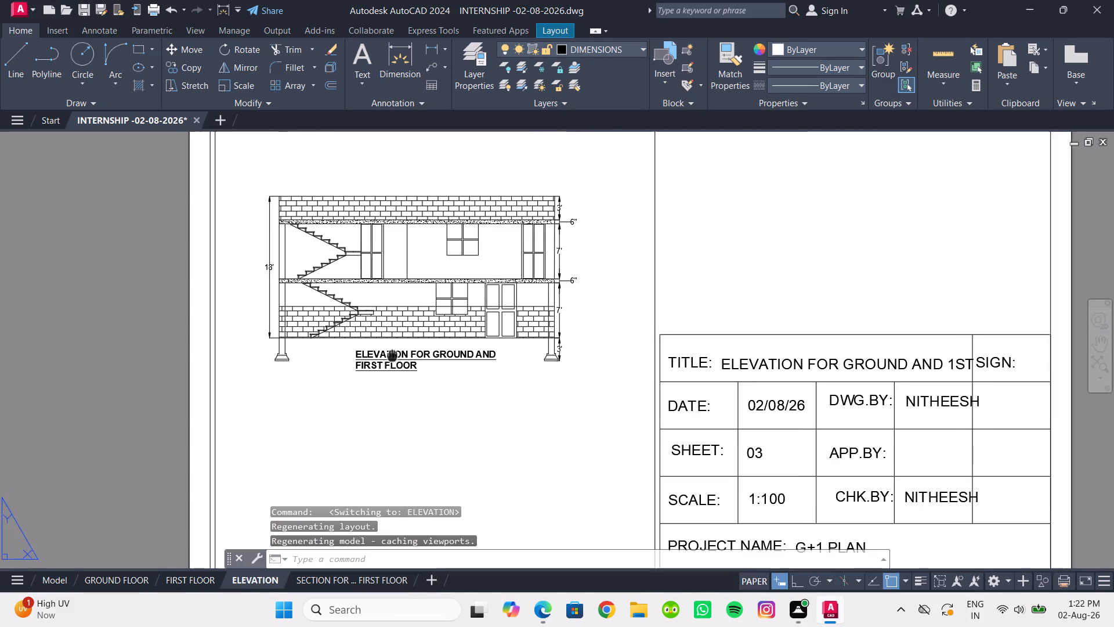
middle_click_drag(381, 358, 368, 356)
Examine the ground-floor and first-floor AA sections and the title block on the section layout sheet.
left_click(353, 583)
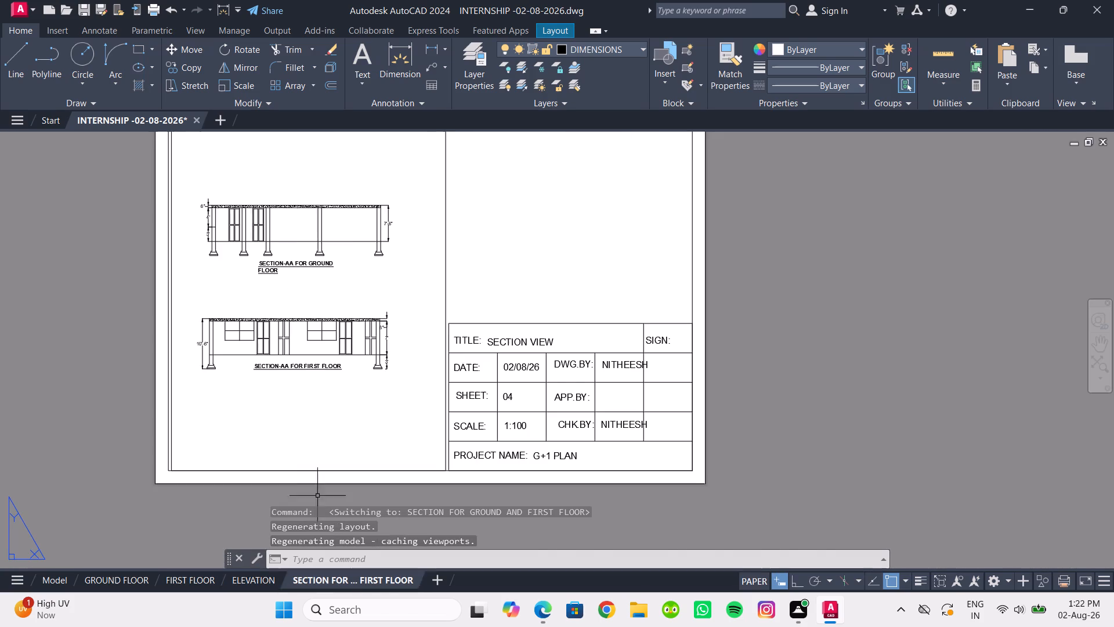
scroll(300, 306, "up", 2)
scroll(300, 306, "down", 1)
middle_click_drag(300, 306, 326, 362)
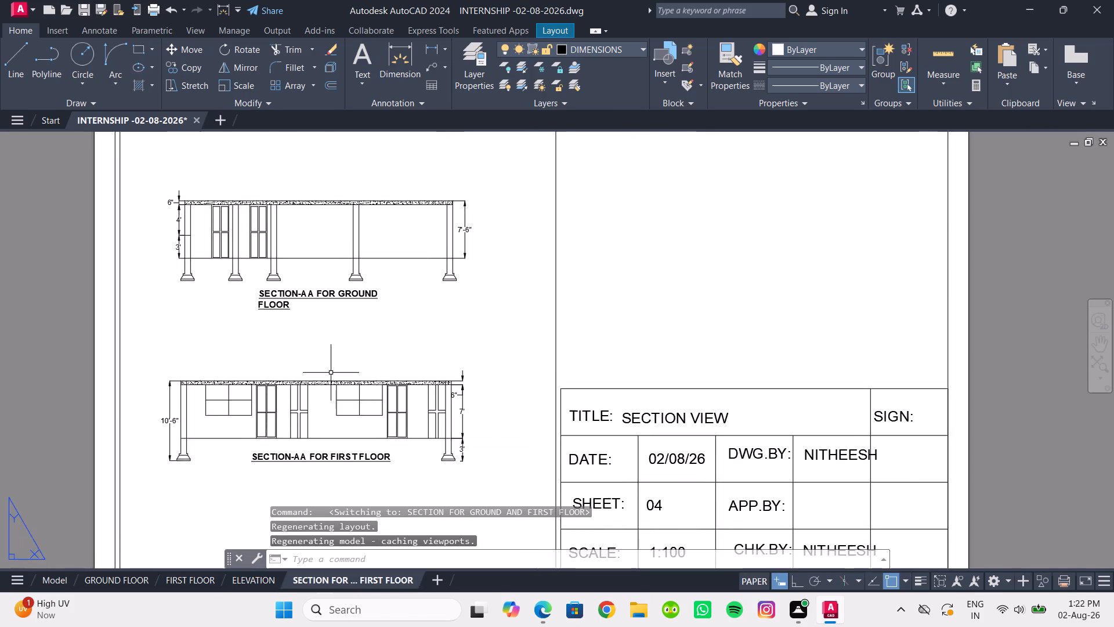
scroll(331, 373, "down", 1)
middle_click_drag(331, 373, 320, 366)
scroll(320, 366, "up", 1)
middle_click(320, 366)
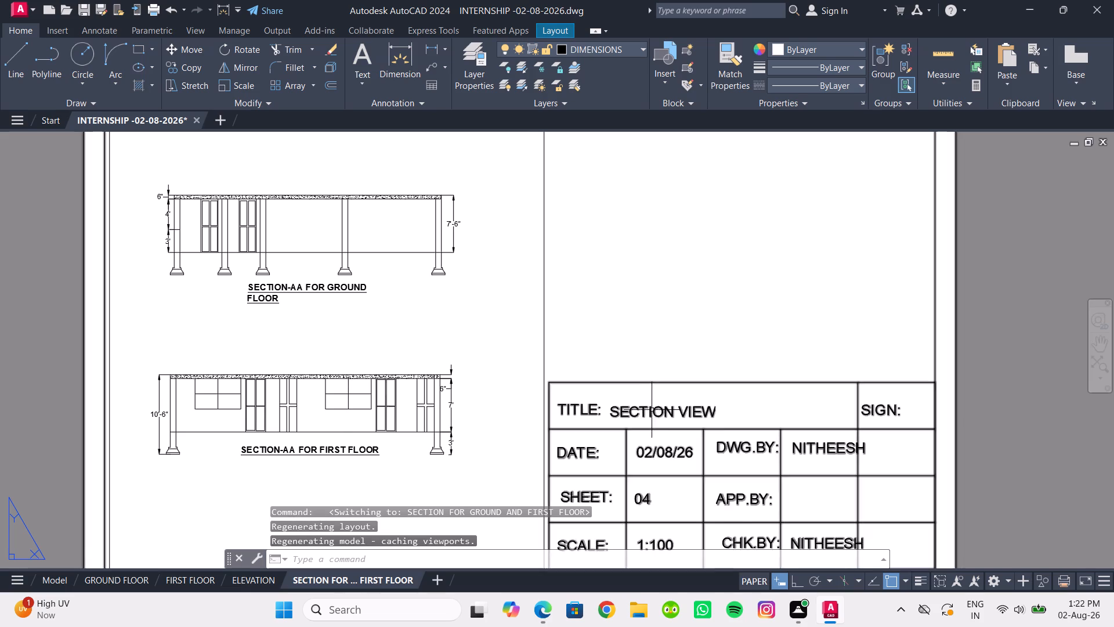
scroll(650, 394, "down", 1)
middle_click_drag(650, 394, 649, 362)
scroll(764, 429, "up", 2)
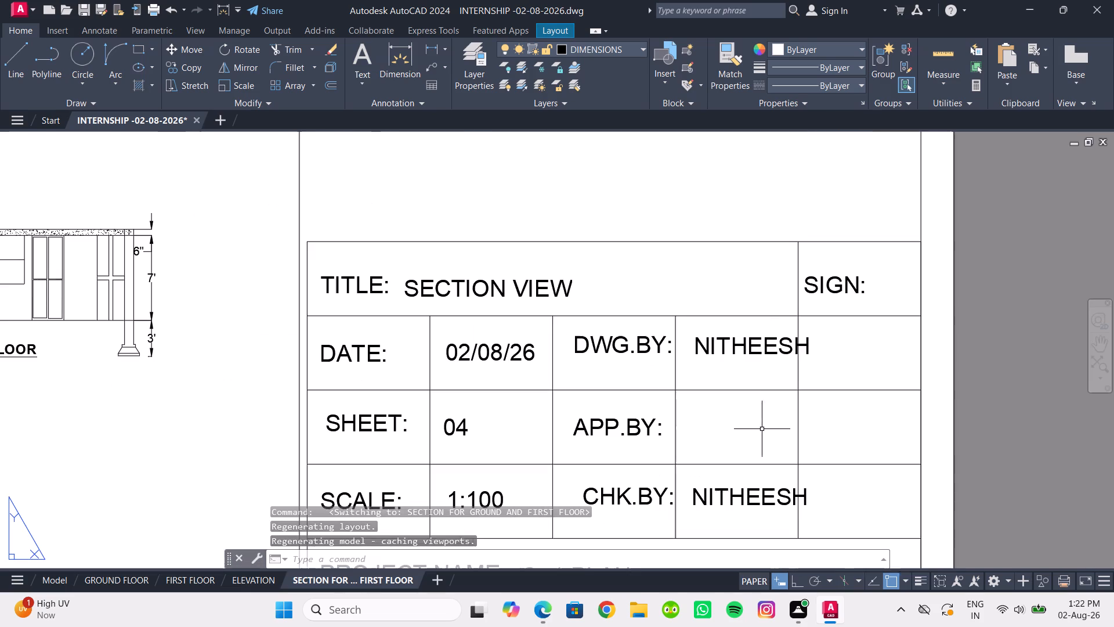
scroll(711, 367, "down", 2)
middle_click_drag(711, 367, 702, 341)
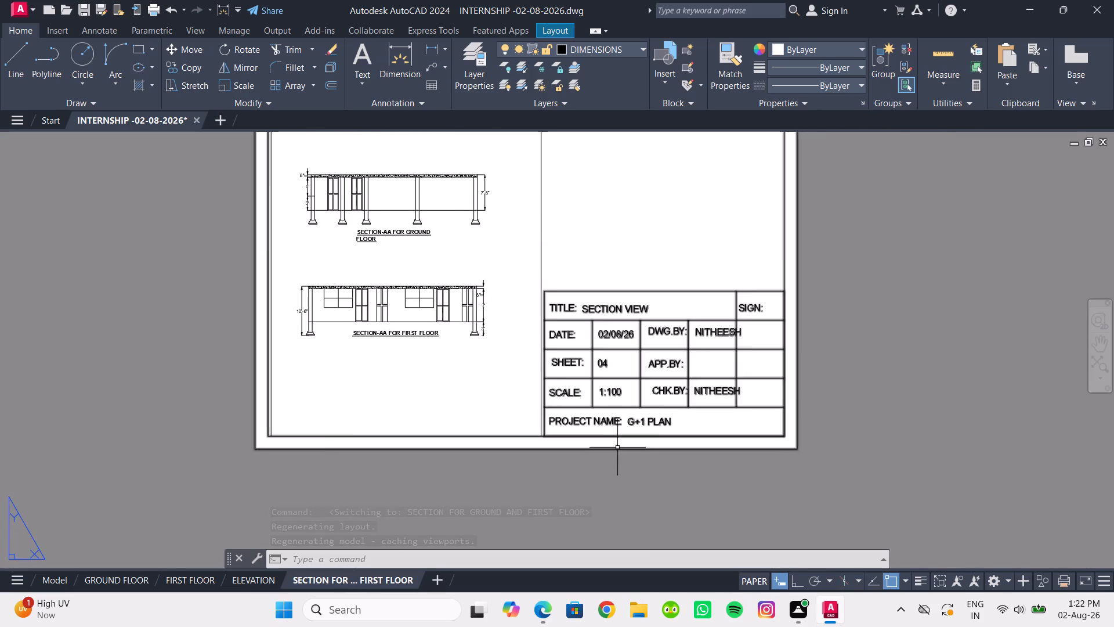
scroll(617, 448, "up", 1)
Examine the plan and title block on the GROUND FLOOR layout sheet and open the layout's options.
left_click(126, 575)
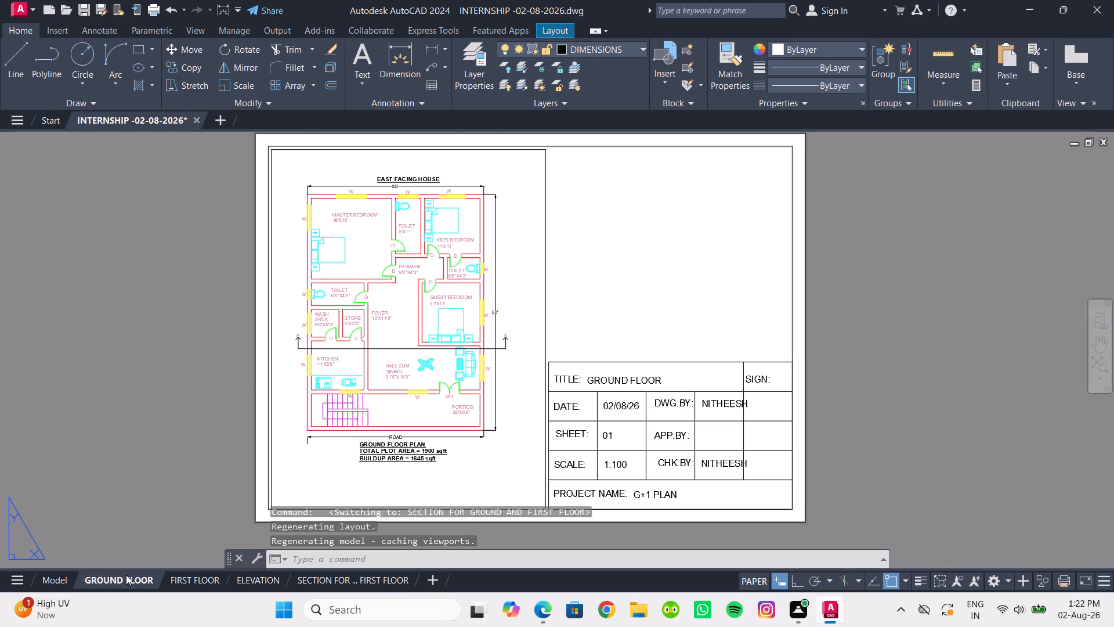
scroll(418, 443, "down", 1)
middle_click_drag(418, 443, 396, 431)
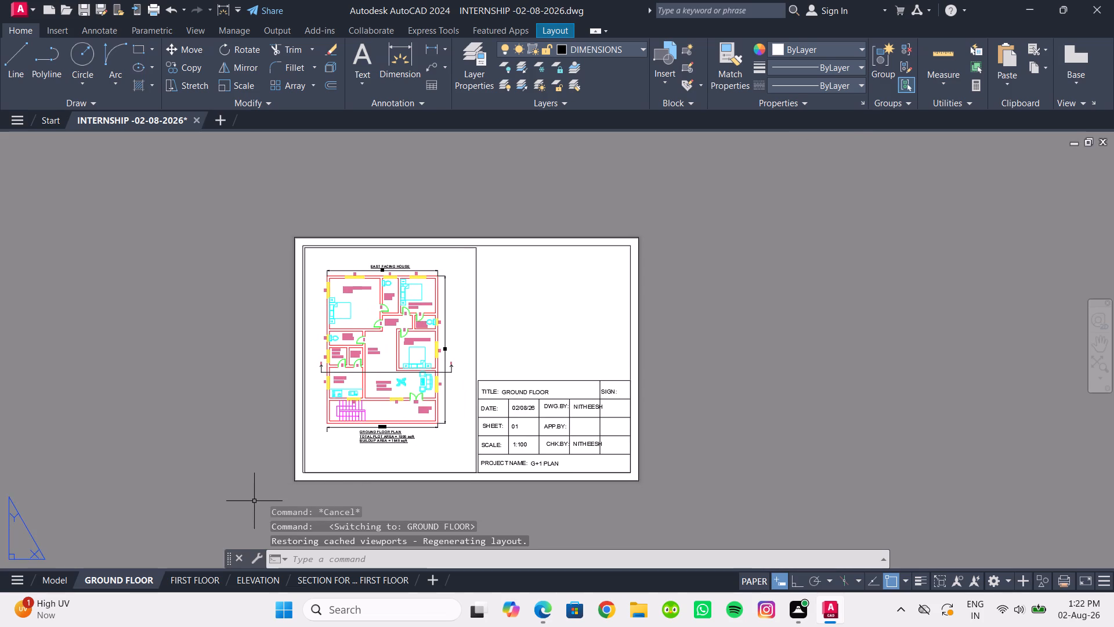
scroll(254, 501, "up", 1)
middle_click_drag(254, 501, 222, 494)
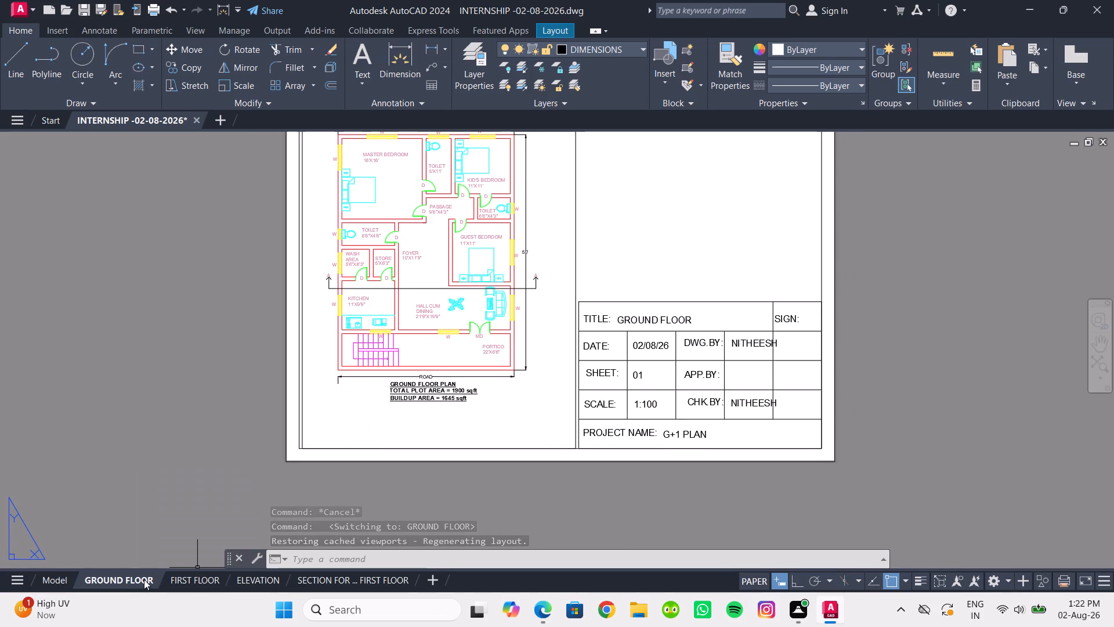
right_click(137, 582)
left_click(72, 436)
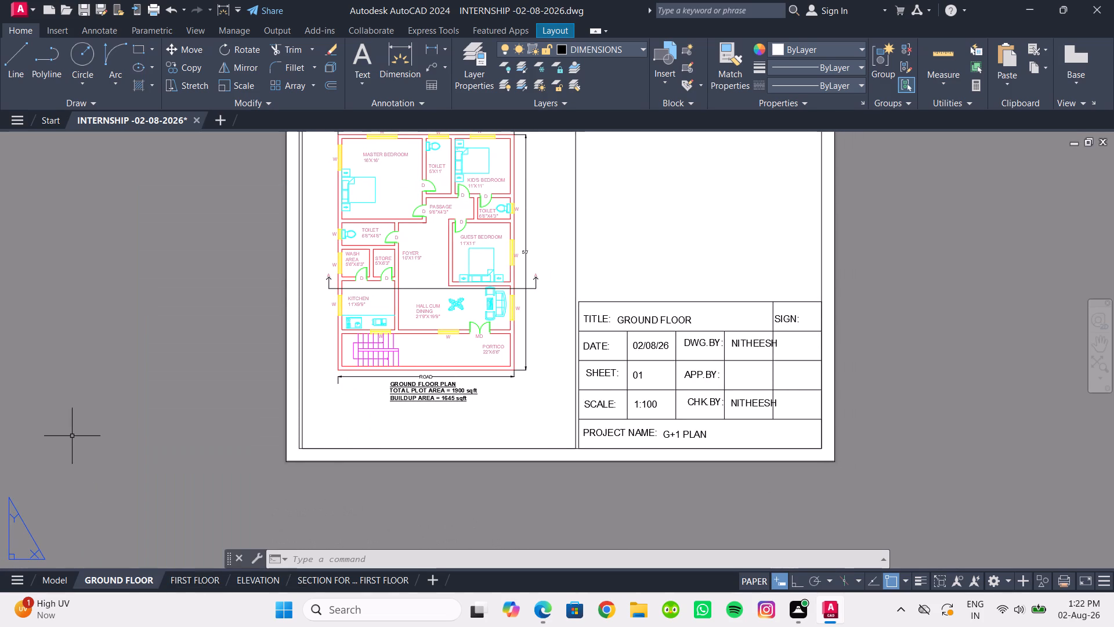
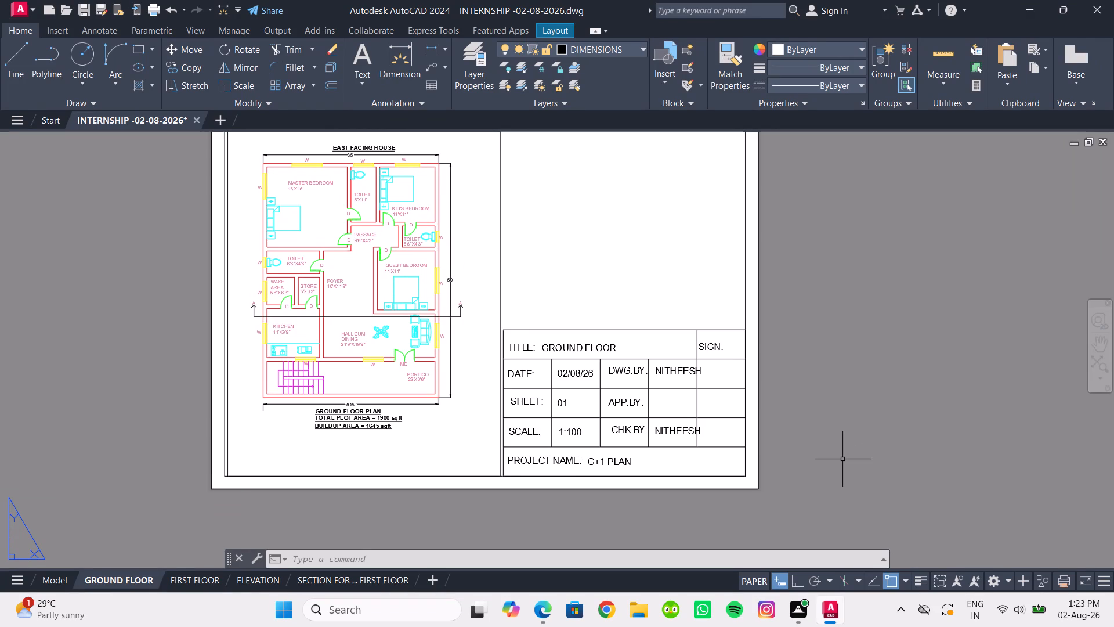
Look through the FIRST FLOOR, ELEVATION and section layout sheets and examine the whole GROUND FLOOR sheet with its plan and title block.
scroll(648, 380, "down", 1)
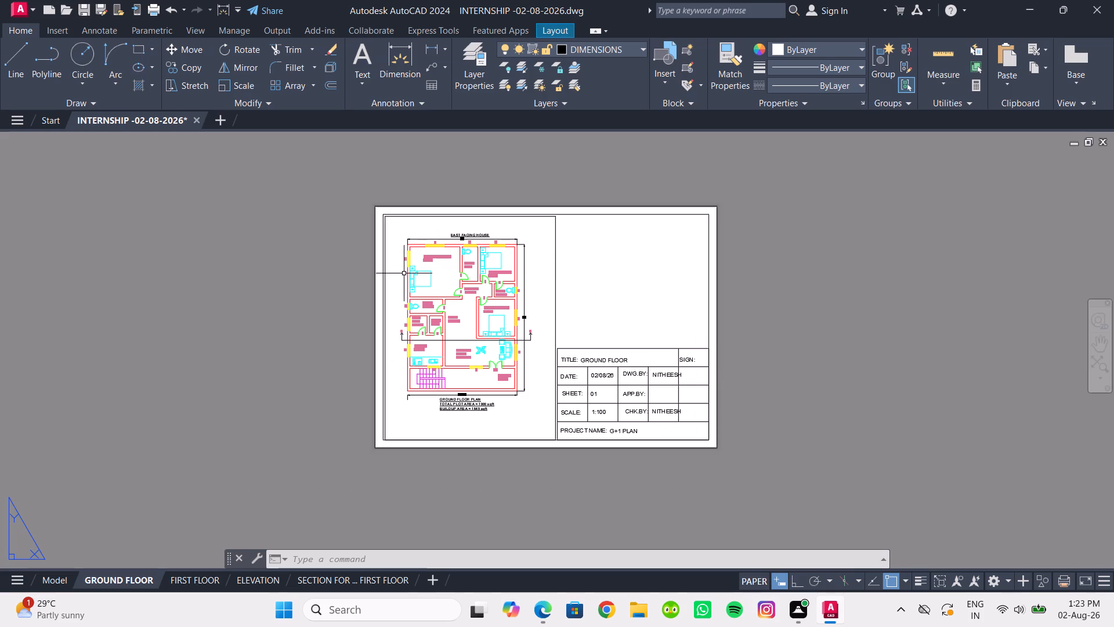
scroll(399, 273, "up", 1)
middle_click_drag(396, 273, 305, 251)
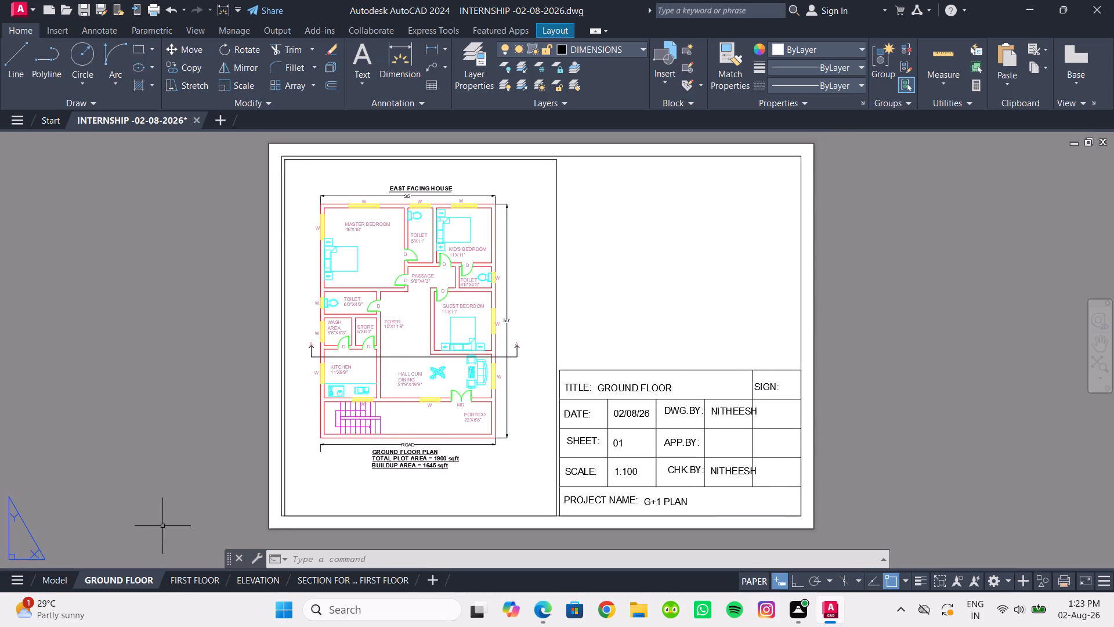
left_click(182, 579)
left_click(243, 583)
left_click(334, 583)
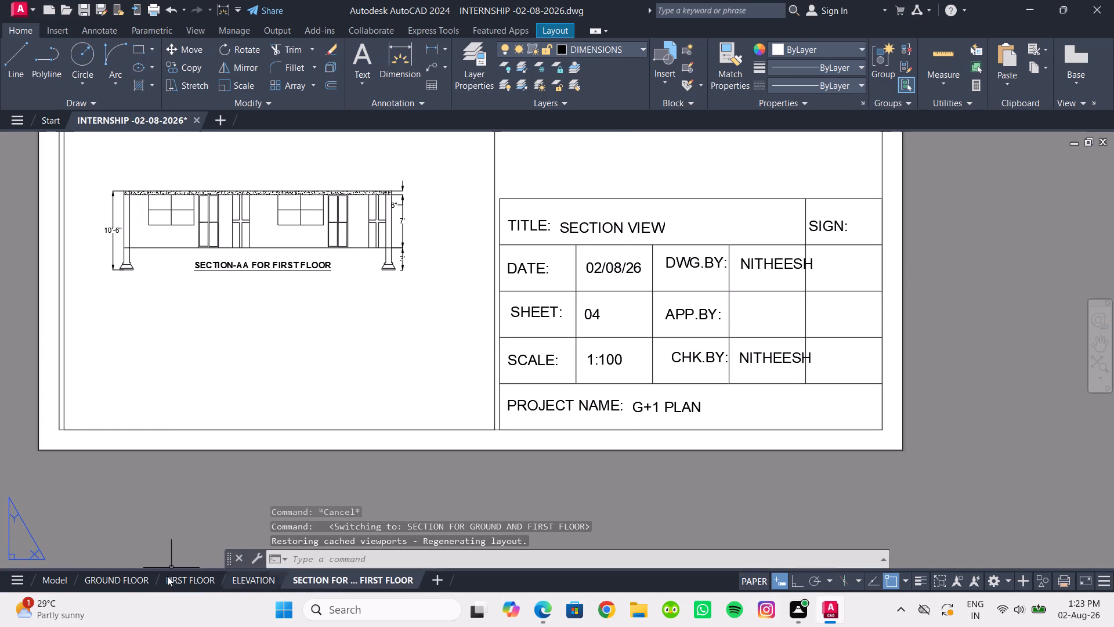
left_click(106, 578)
middle_click_drag(294, 457, 276, 445)
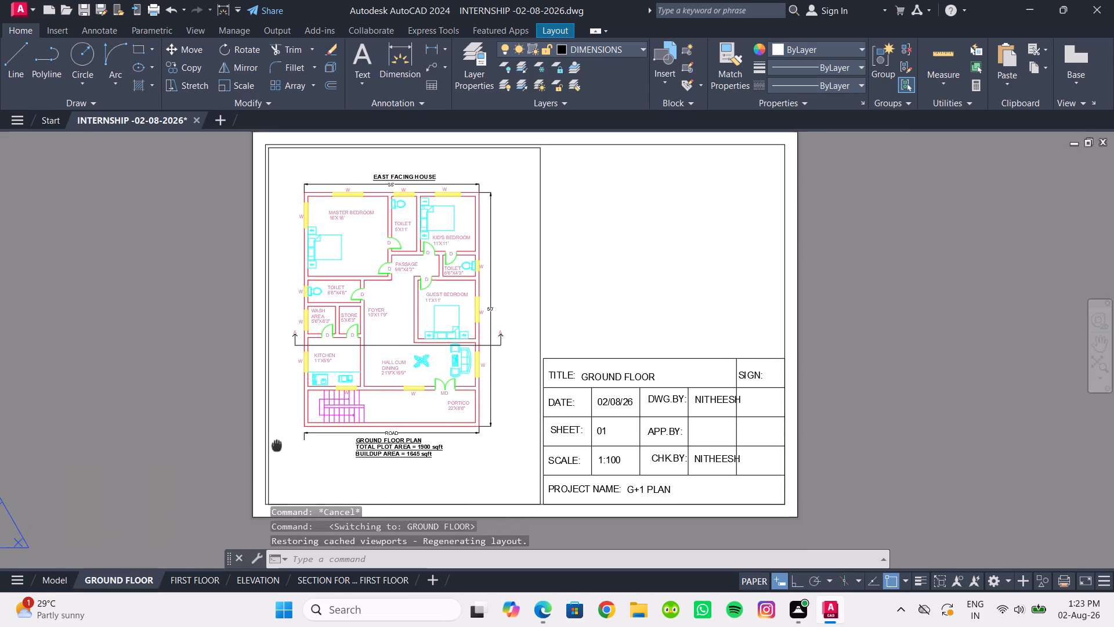
middle_click_drag(276, 445, 273, 444)
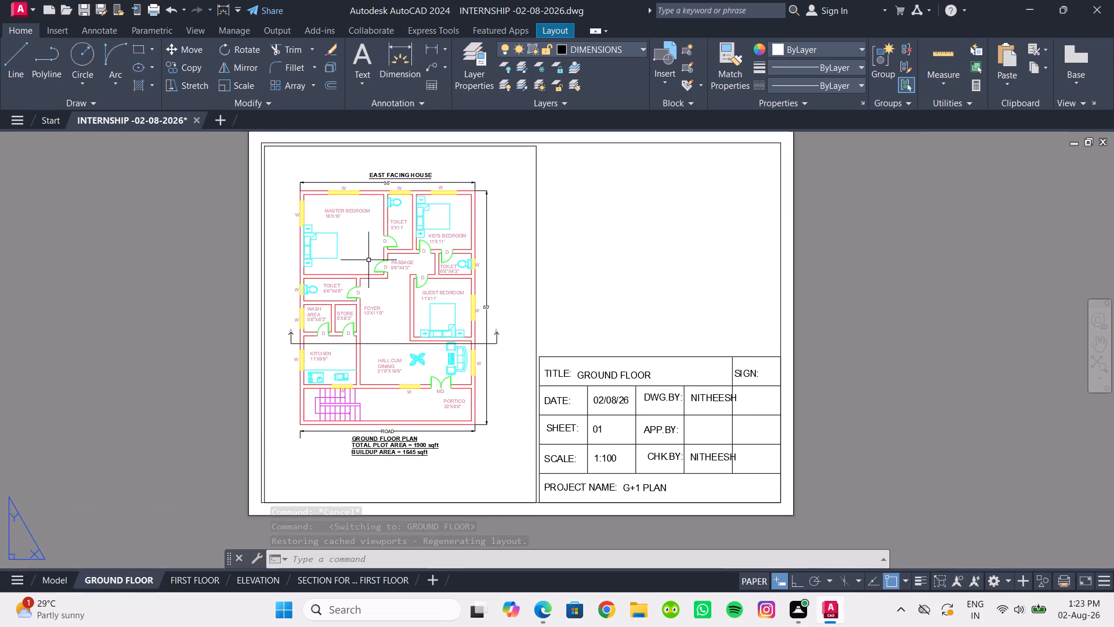
scroll(392, 203, "up", 3)
scroll(392, 203, "down", 3)
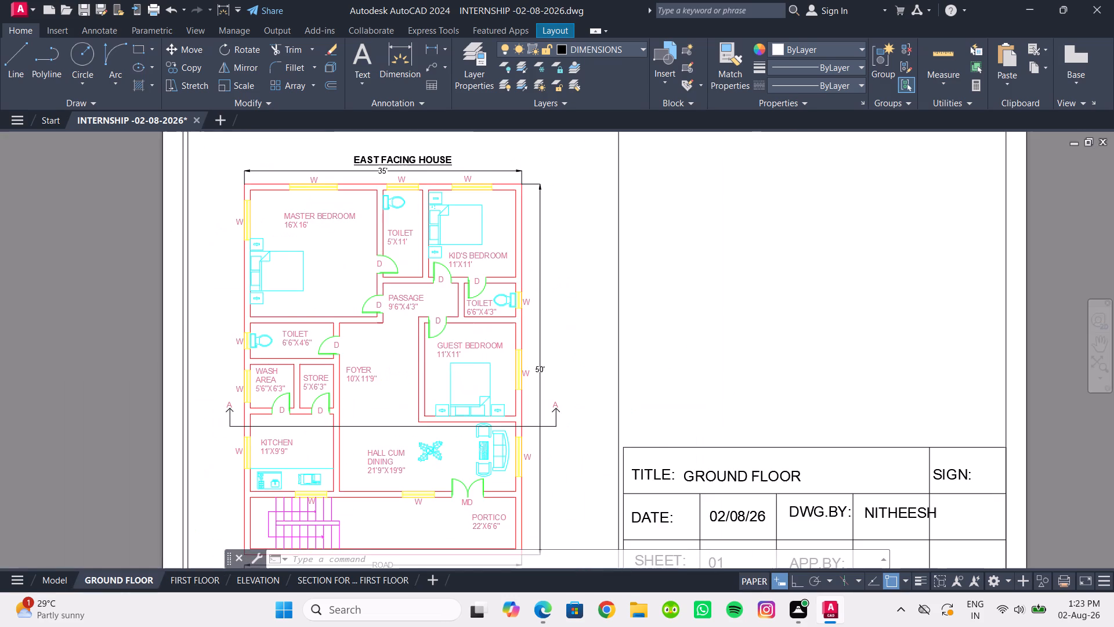
scroll(392, 203, "up", 1)
scroll(392, 203, "down", 1)
middle_click_drag(392, 203, 388, 214)
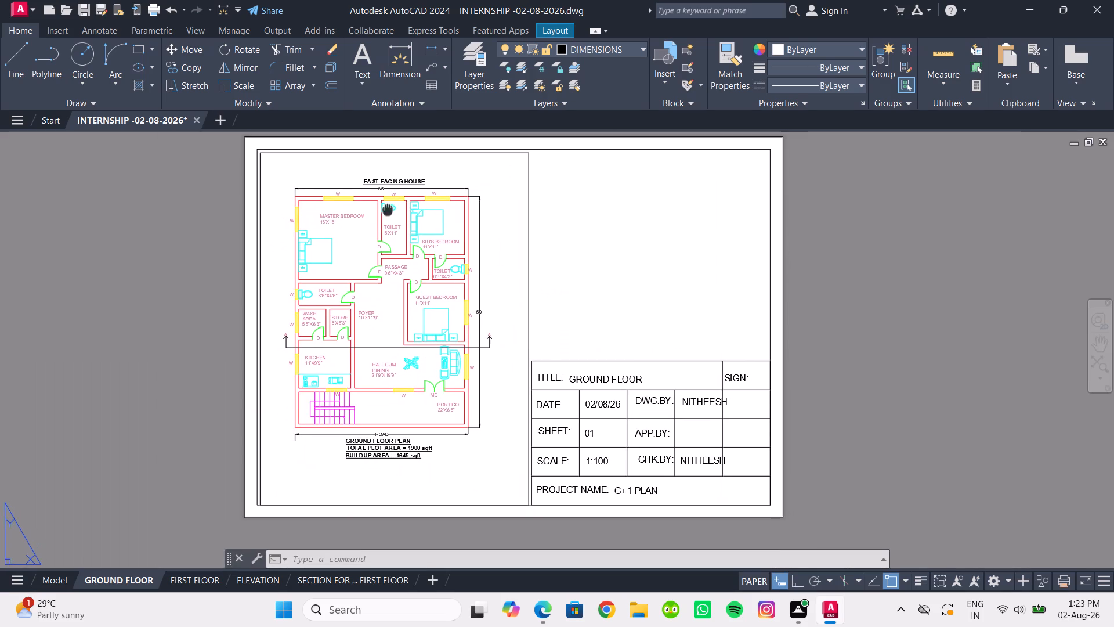
middle_click_drag(388, 214, 405, 231)
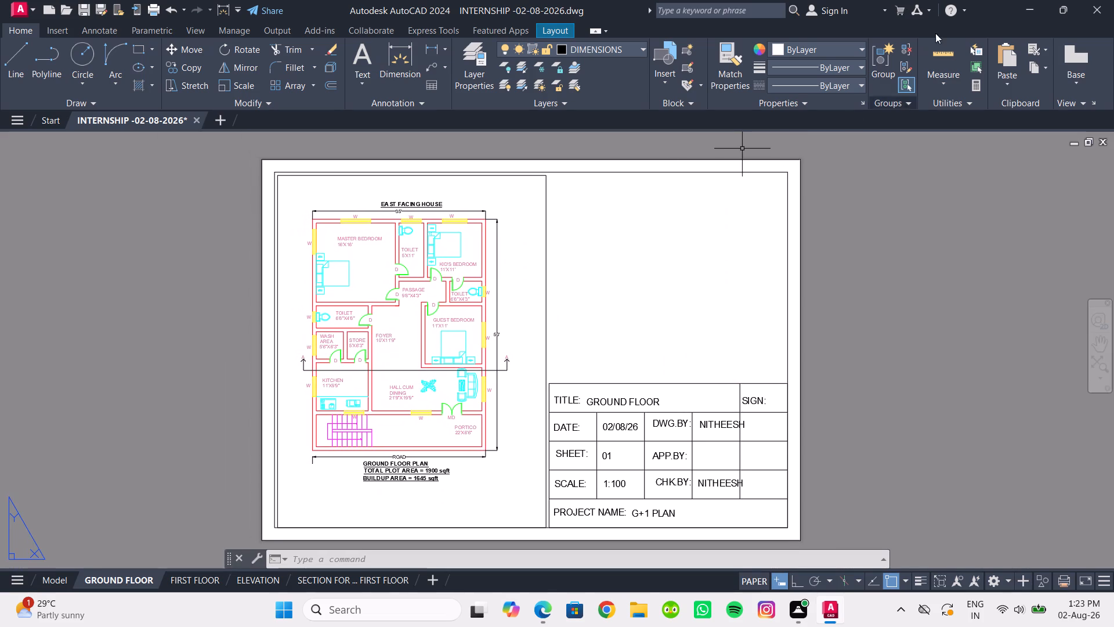
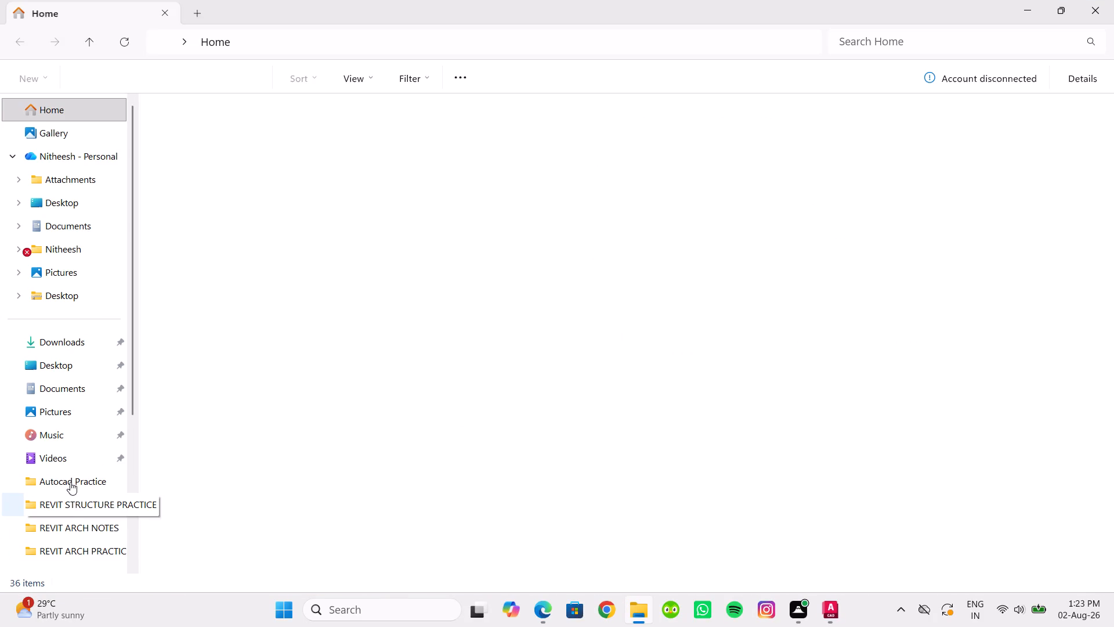
Open the Autocad Practice folder and look through its files for the INTERNSHIP -02-08-2026 drawing.
left_click(70, 482)
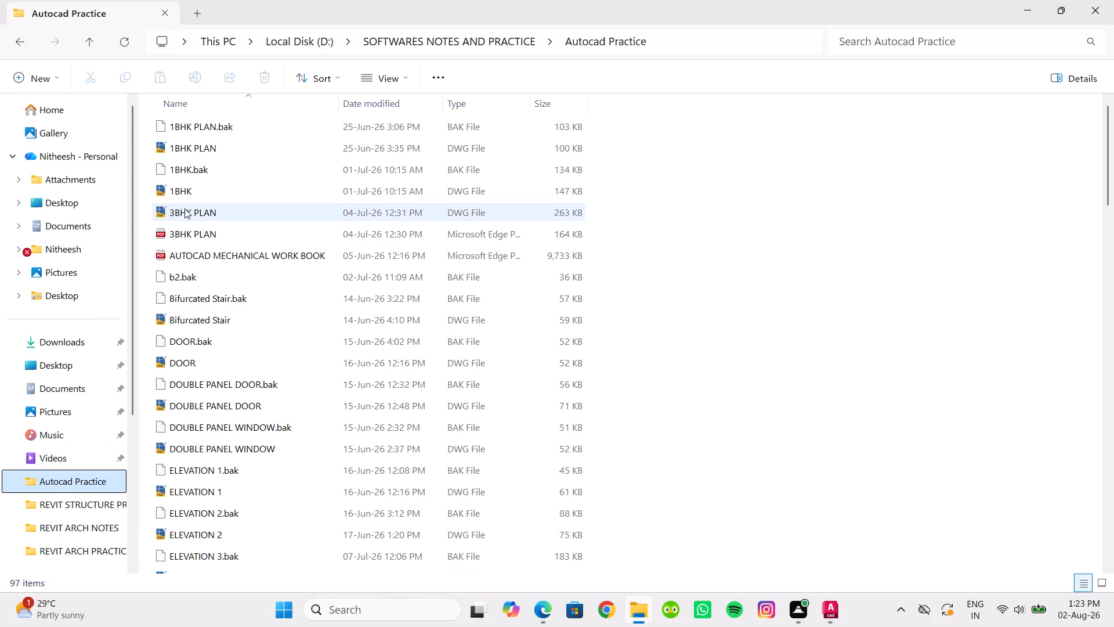
scroll(232, 313, "down", 2)
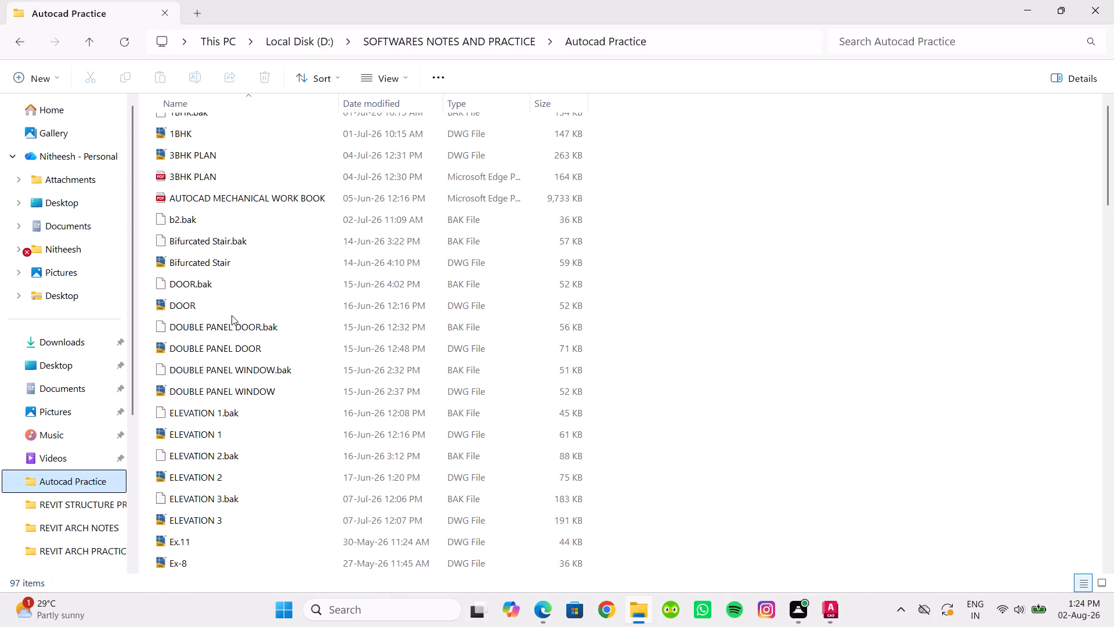
scroll(232, 315, "down", 20)
scroll(232, 315, "down", 9)
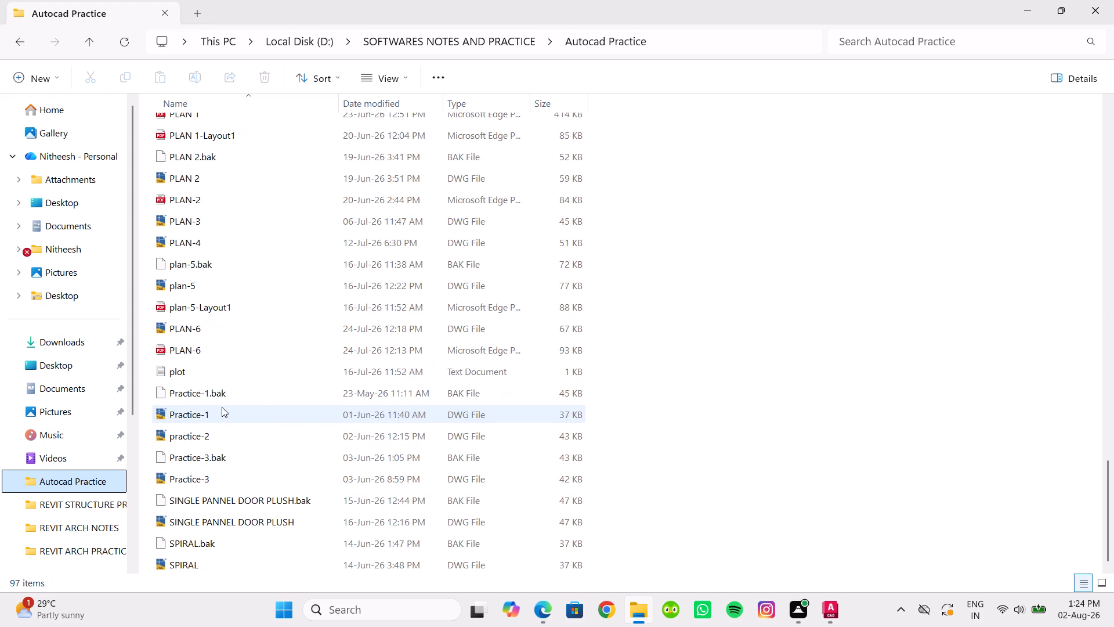
scroll(222, 407, "down", 6)
scroll(208, 242, "up", 1)
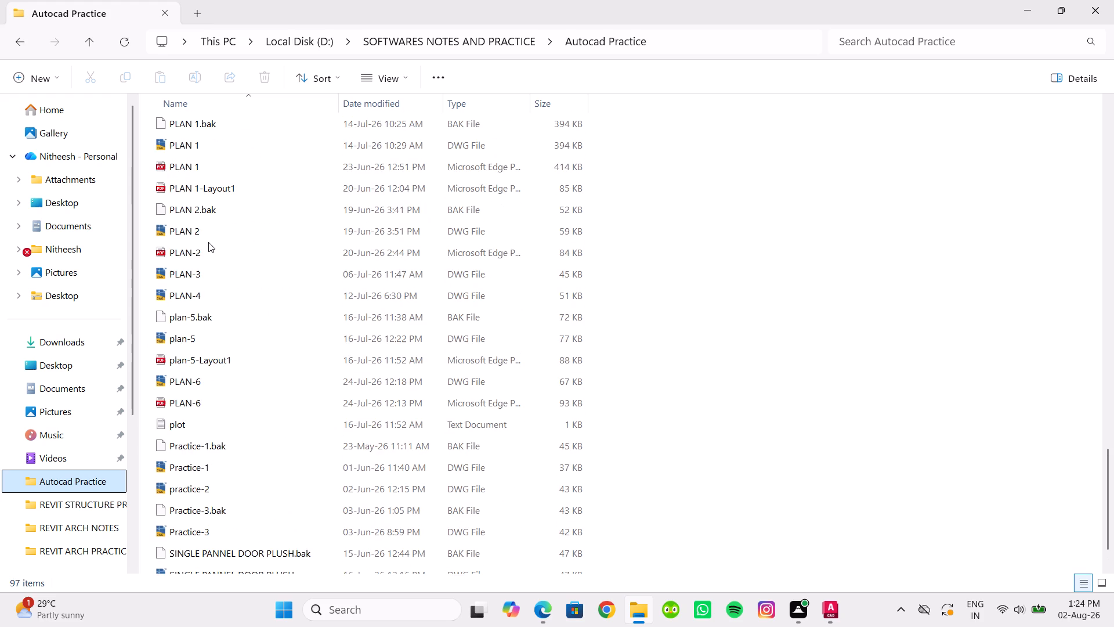
scroll(208, 242, "up", 2)
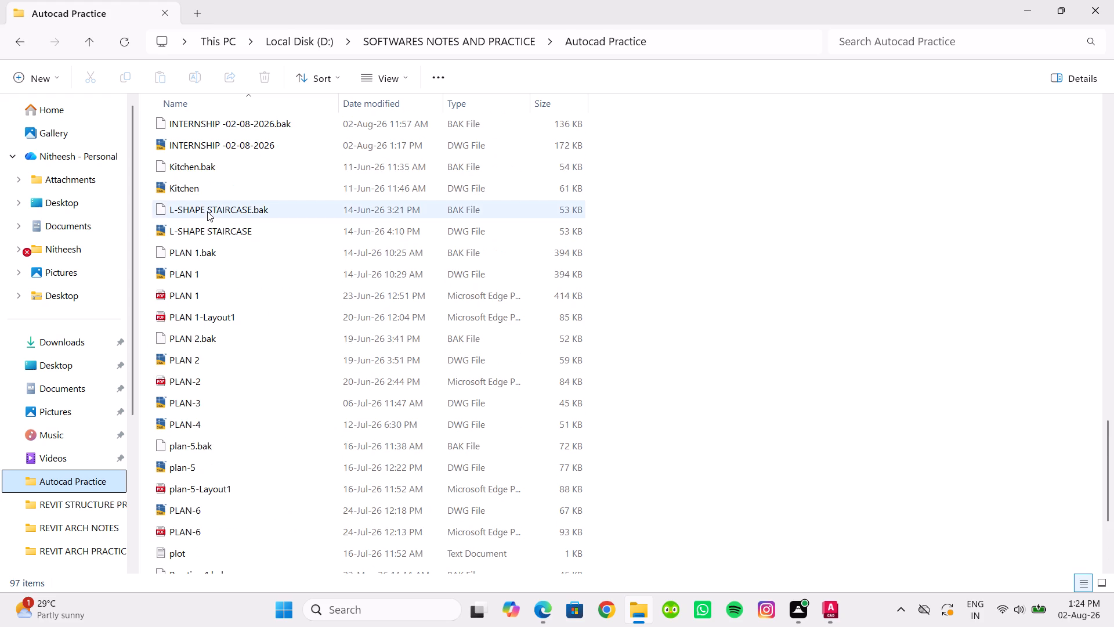
scroll(207, 211, "up", 1)
left_click(222, 214)
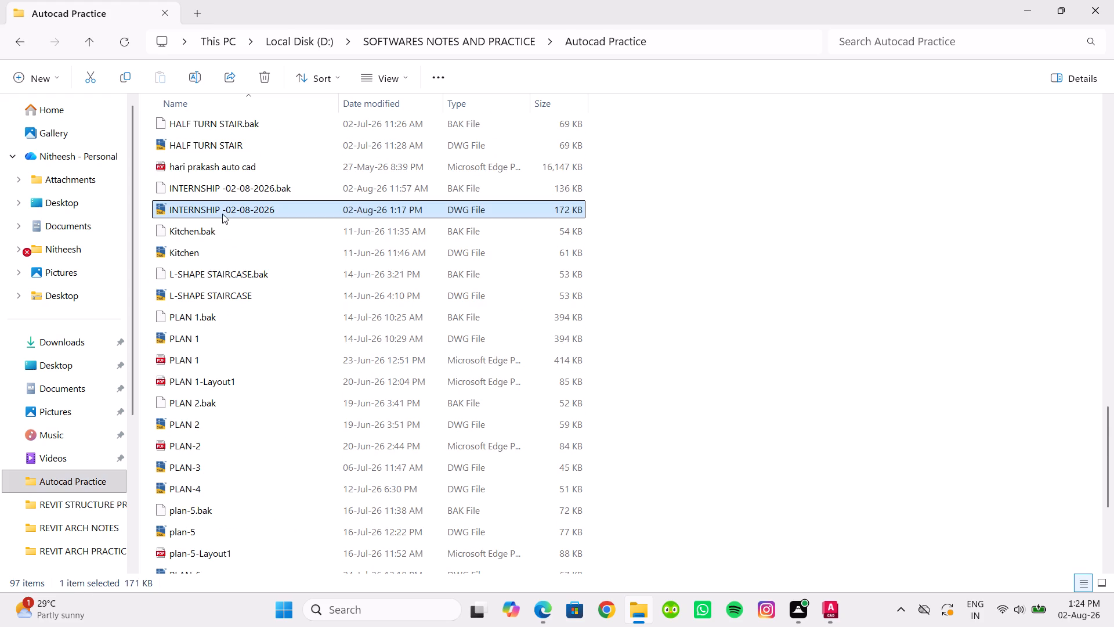
left_click(865, 226)
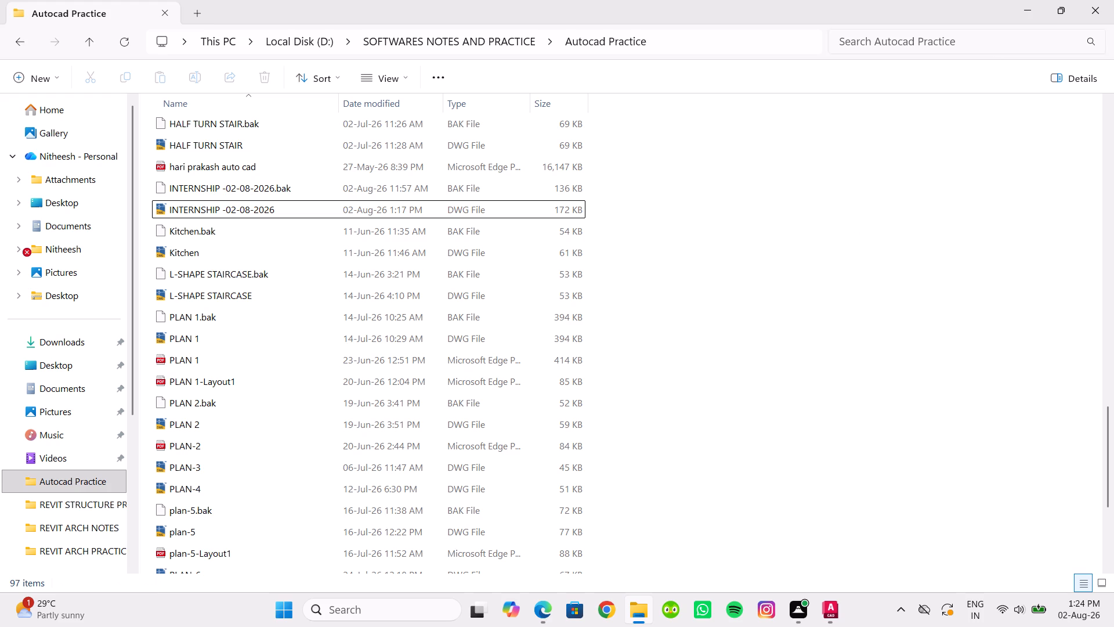
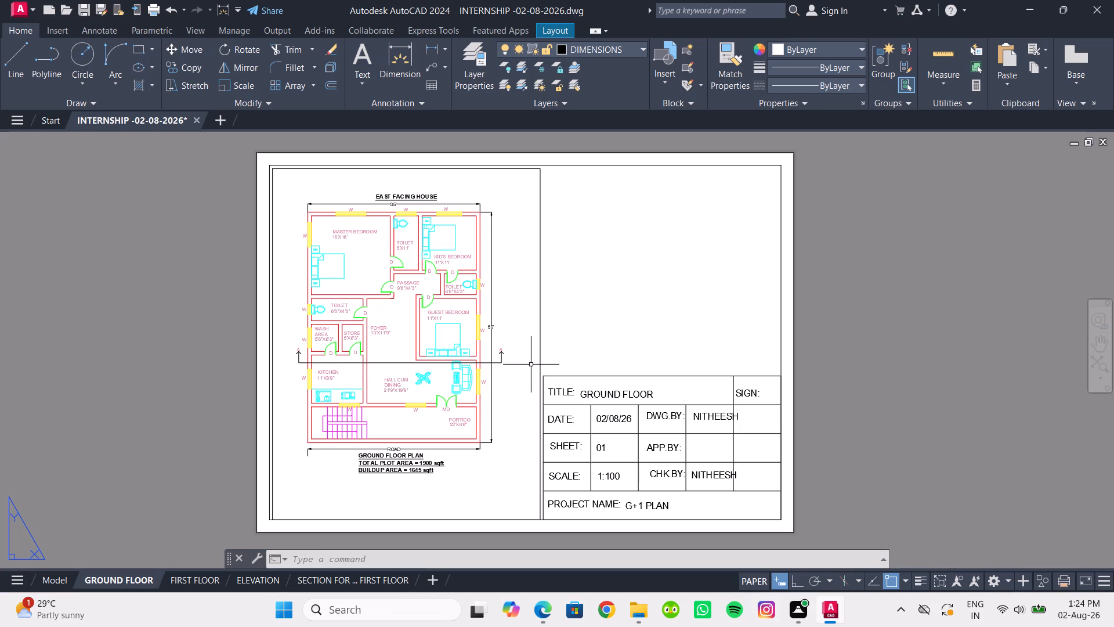
Examine the GROUND FLOOR layout sheet, covering the east-facing floor plan, its area notes and the title block.
scroll(413, 197, "up", 1)
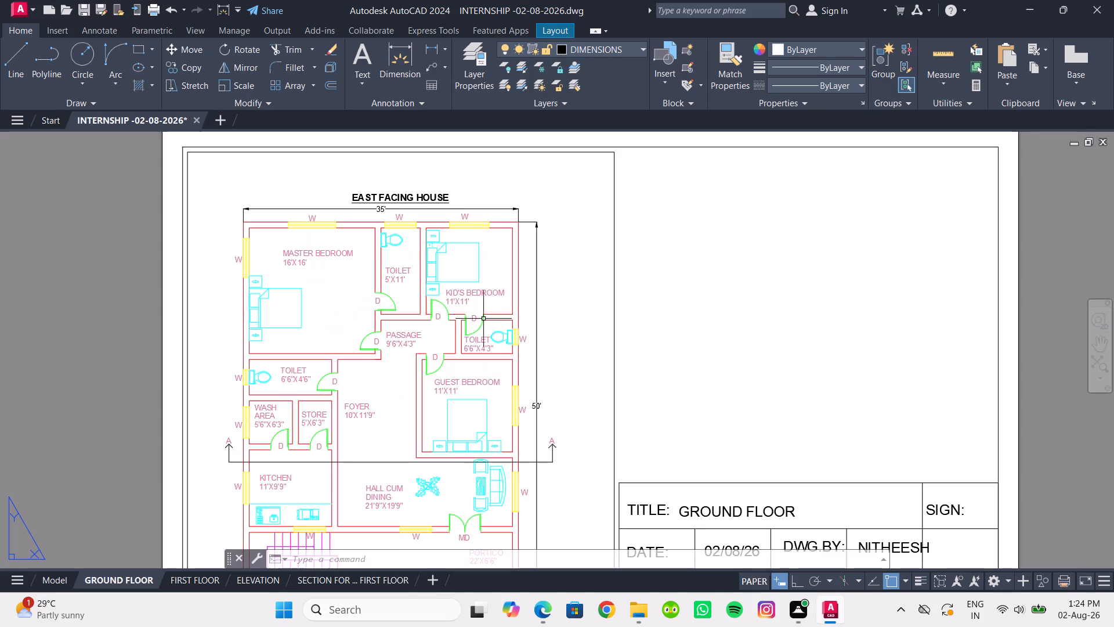
scroll(484, 320, "down", 1)
scroll(484, 320, "up", 1)
middle_click_drag(484, 320, 486, 250)
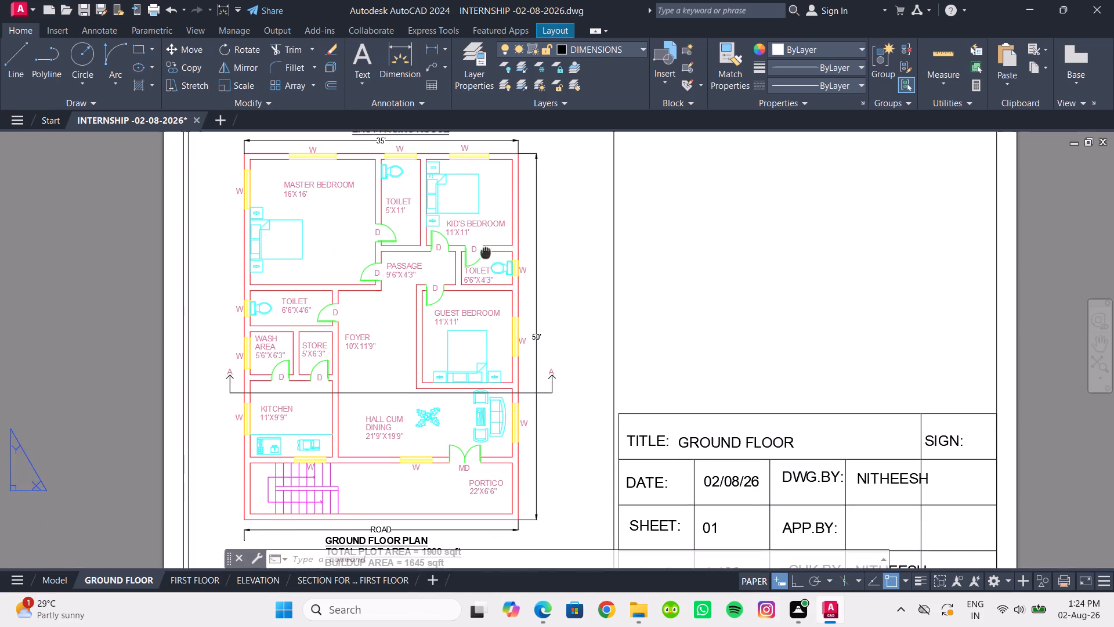
scroll(484, 291, "down", 1)
middle_click_drag(484, 291, 483, 264)
scroll(436, 433, "up", 1)
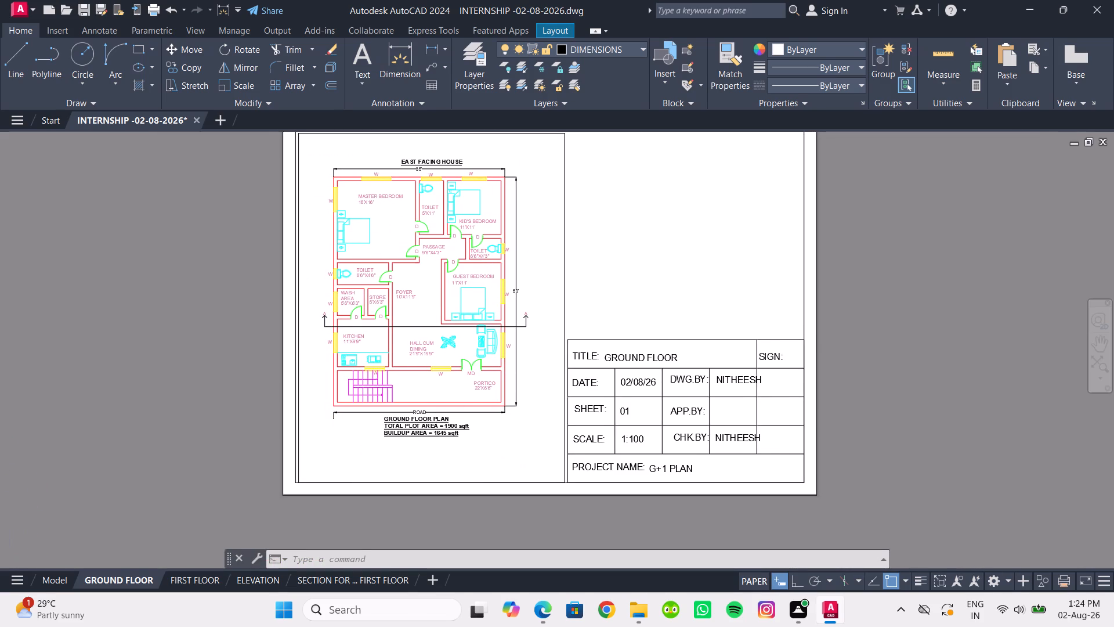
scroll(466, 450, "down", 1)
middle_click_drag(458, 450, 439, 452)
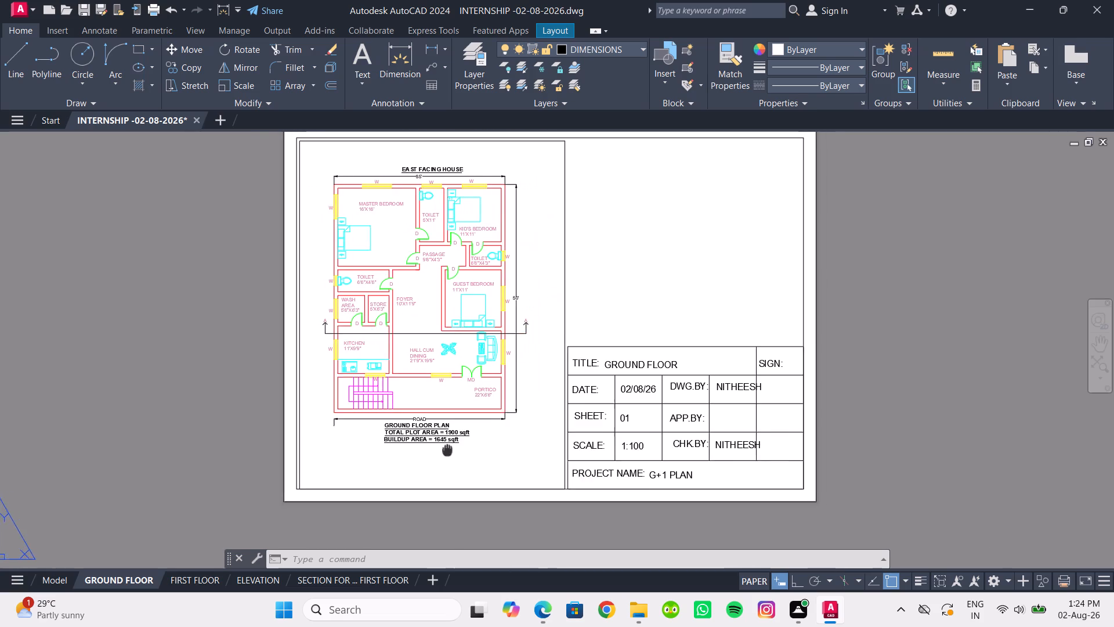
middle_click_drag(439, 452, 421, 458)
middle_click_drag(505, 375, 475, 403)
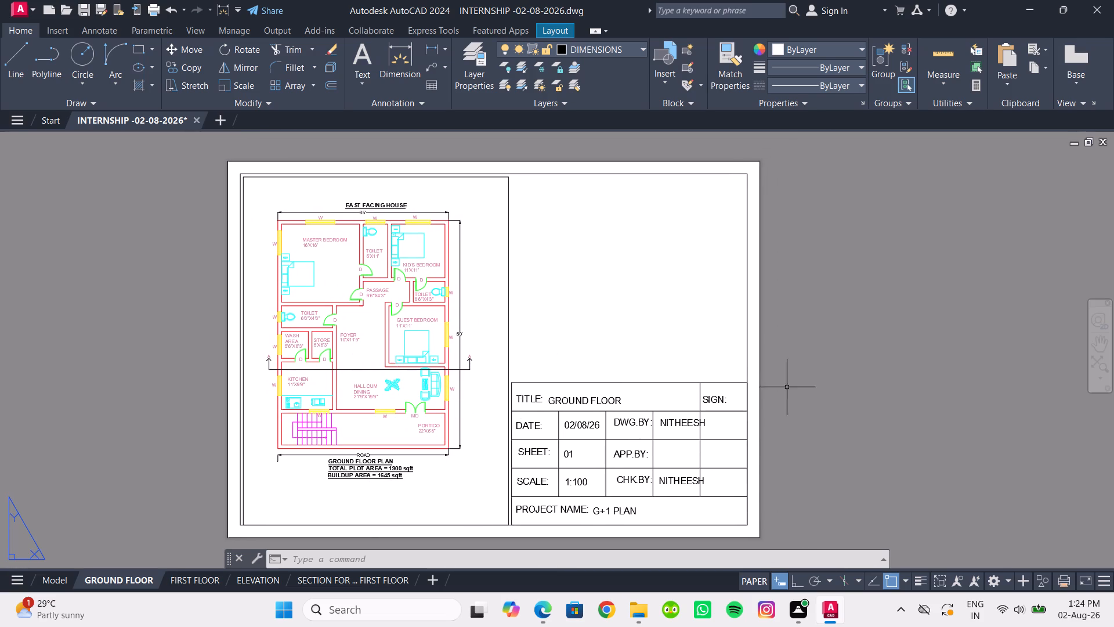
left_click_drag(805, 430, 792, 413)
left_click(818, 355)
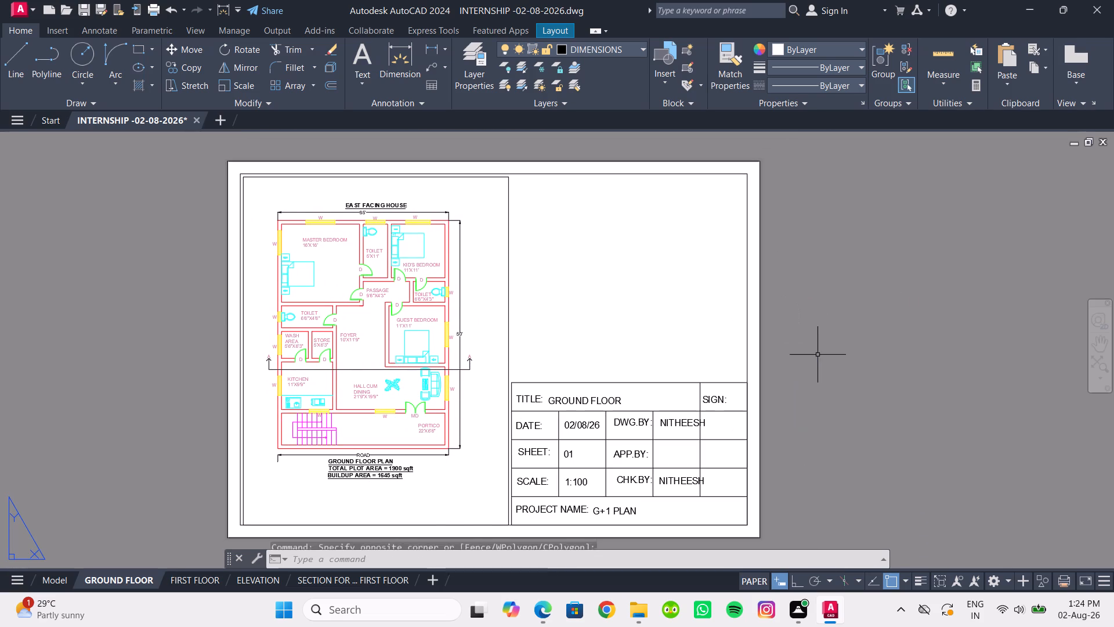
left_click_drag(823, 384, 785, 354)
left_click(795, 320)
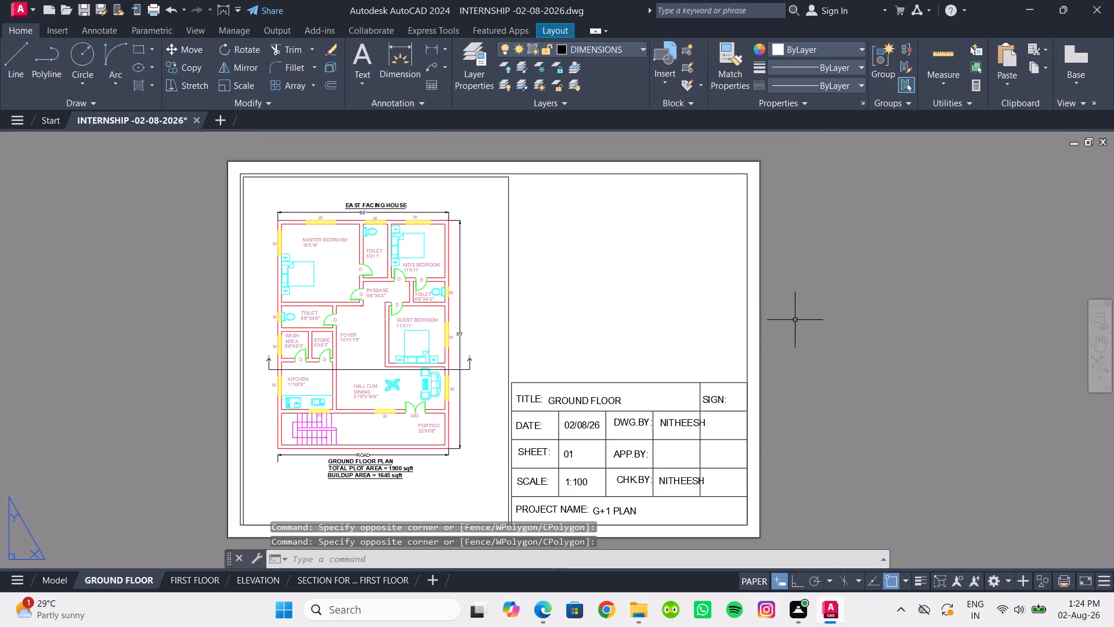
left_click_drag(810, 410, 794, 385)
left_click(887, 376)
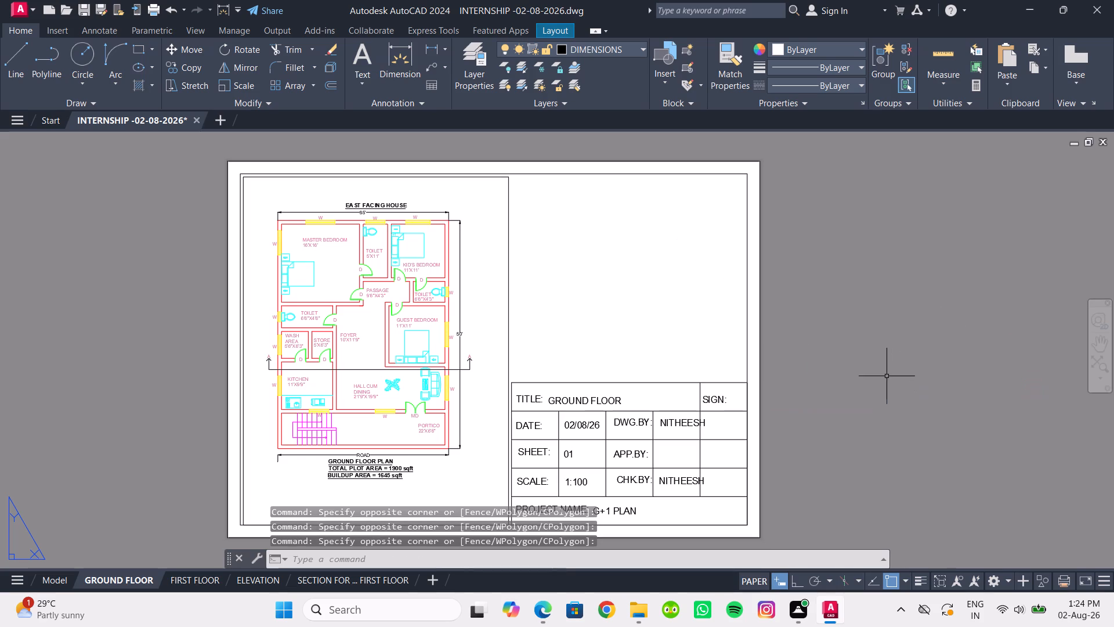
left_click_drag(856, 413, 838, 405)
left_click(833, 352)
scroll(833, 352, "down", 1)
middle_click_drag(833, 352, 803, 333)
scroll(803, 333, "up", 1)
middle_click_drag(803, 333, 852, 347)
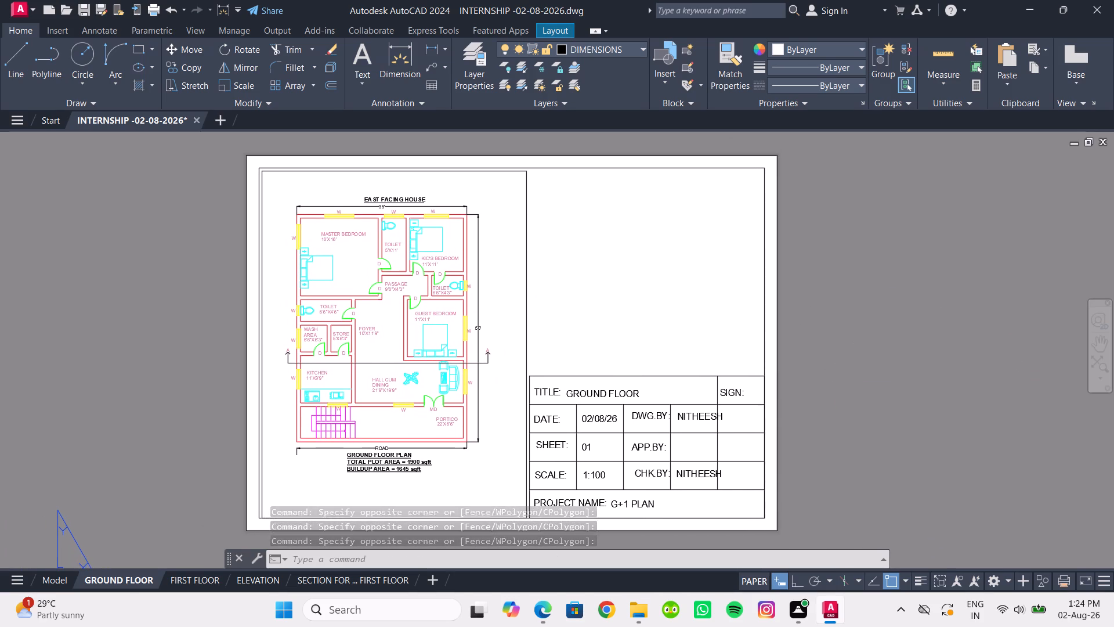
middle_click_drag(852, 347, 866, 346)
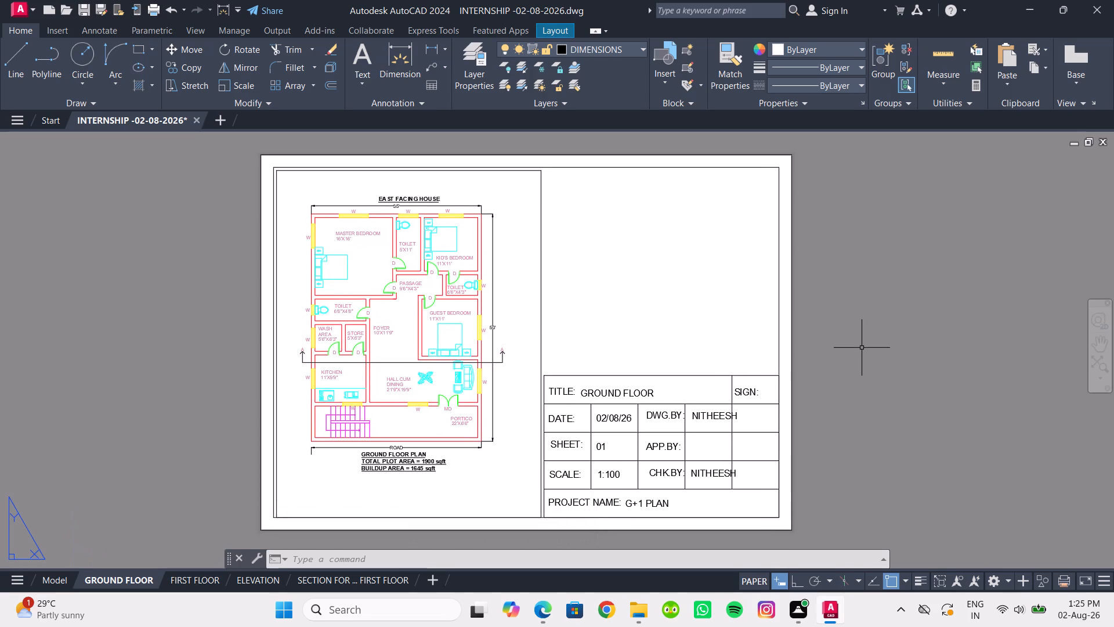
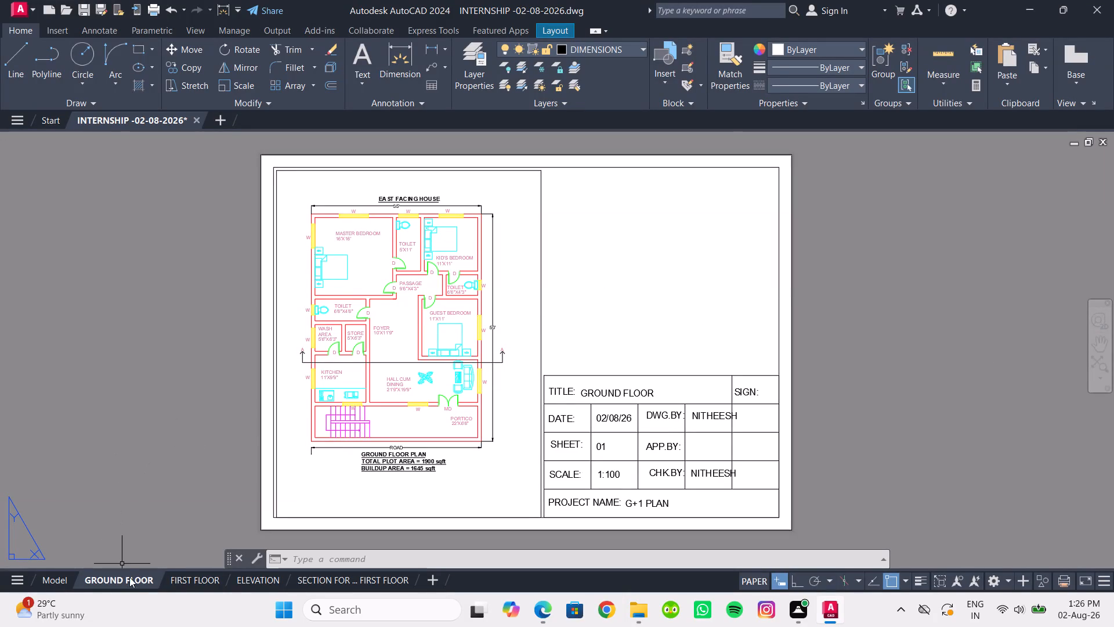
Return to model space and examine the ground and first floor AA sections and the elevation beside the floor plans.
left_click(61, 575)
scroll(277, 386, "down", 3)
middle_click_drag(277, 386, 351, 422)
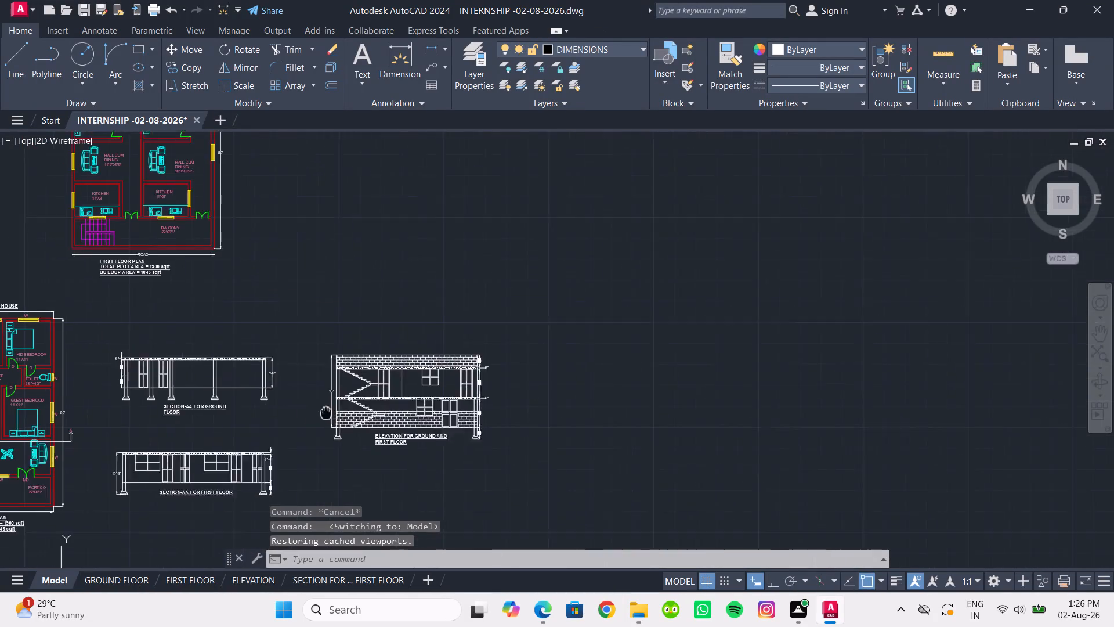
middle_click_drag(351, 422, 417, 456)
scroll(422, 403, "down", 1)
middle_click_drag(442, 388, 459, 373)
scroll(426, 374, "up", 1)
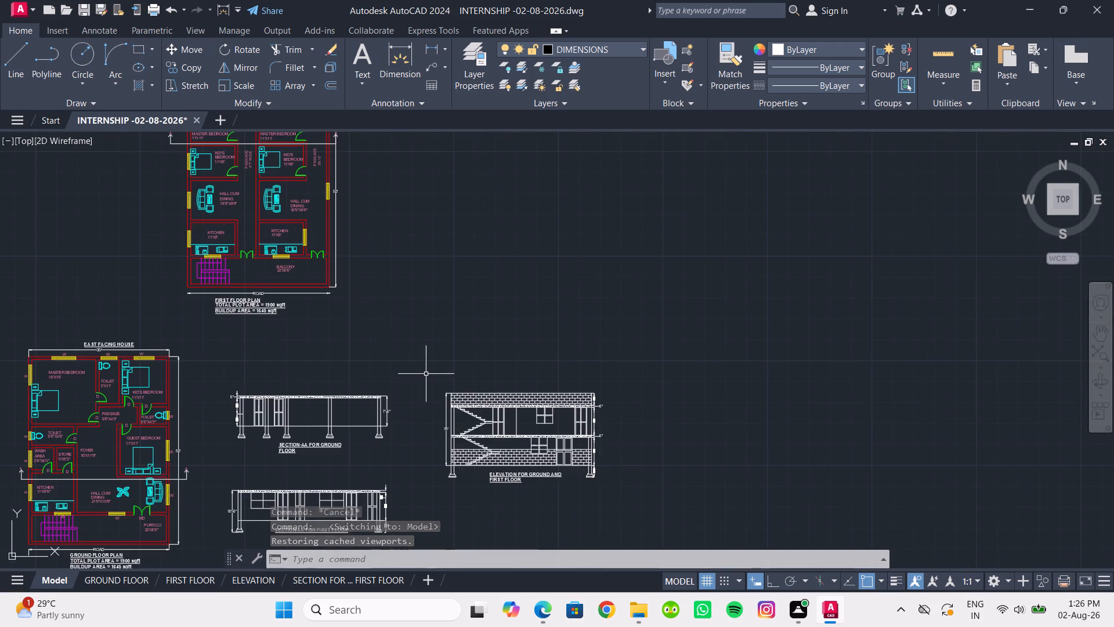
middle_click_drag(426, 374, 502, 345)
scroll(502, 345, "down", 1)
middle_click(502, 345)
scroll(502, 345, "up", 1)
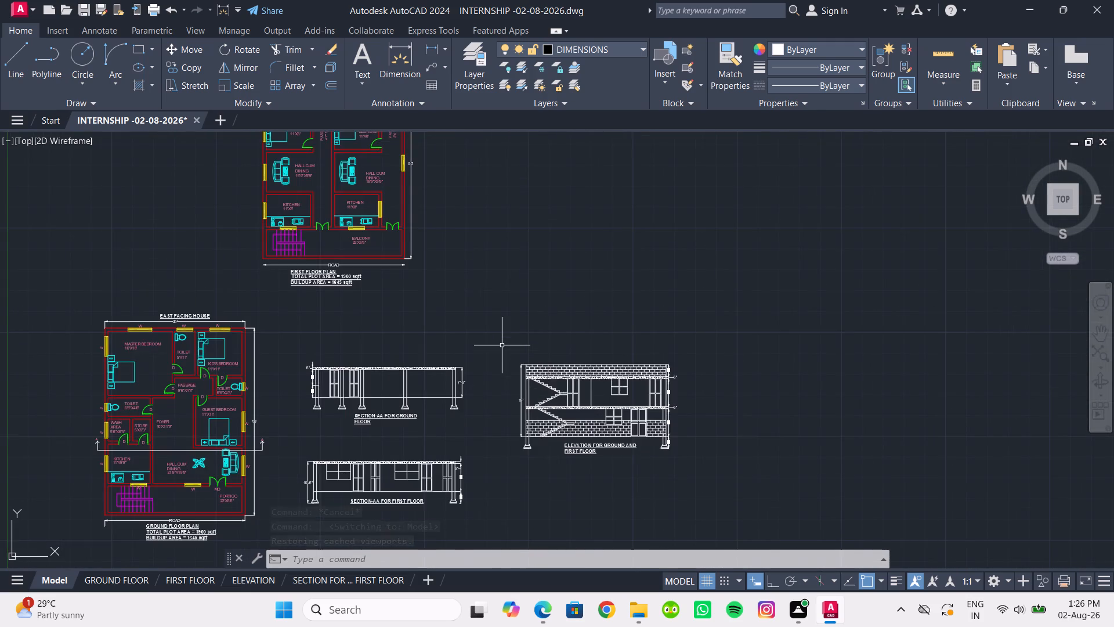
scroll(502, 345, "down", 1)
middle_click_drag(502, 345, 502, 361)
scroll(502, 361, "up", 1)
middle_click_drag(502, 361, 519, 334)
scroll(518, 334, "down", 1)
middle_click(518, 334)
scroll(504, 352, "up", 1)
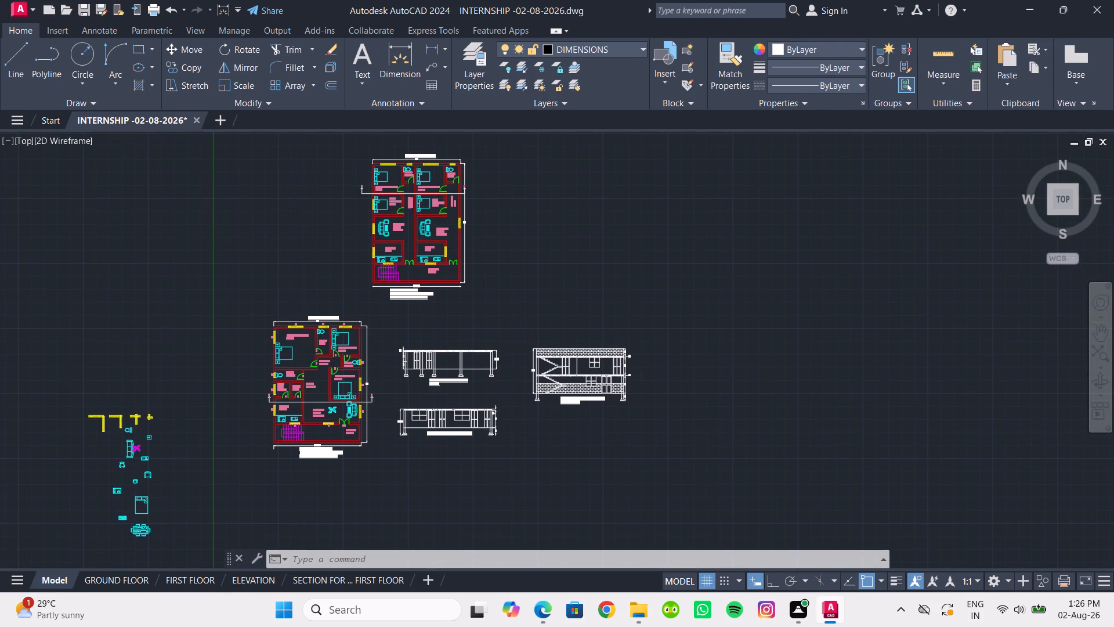
middle_click_drag(503, 352, 513, 420)
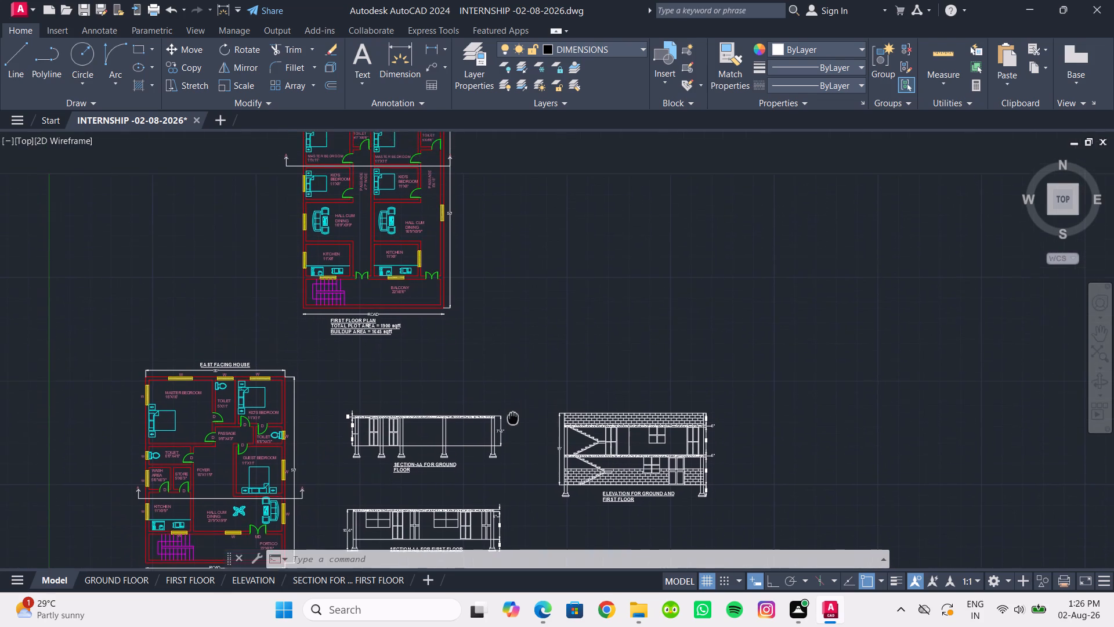
middle_click_drag(513, 420, 490, 356)
scroll(490, 356, "down", 1)
scroll(486, 406, "up", 1)
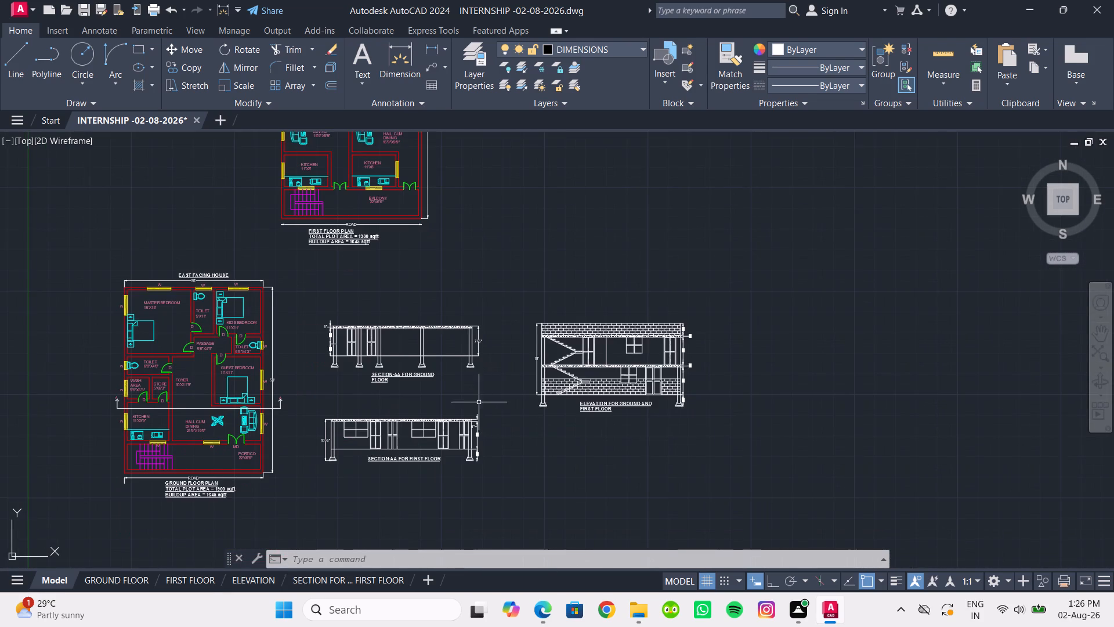
middle_click_drag(471, 395, 465, 376)
scroll(475, 337, "up", 1)
middle_click_drag(475, 337, 516, 358)
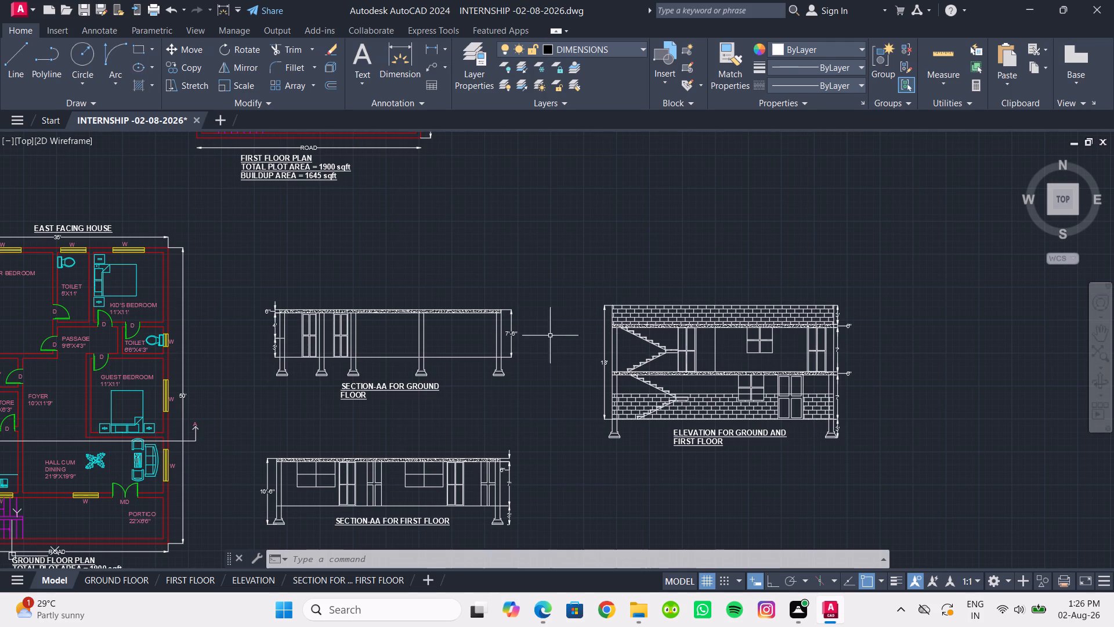
Examine the east-facing first floor plan, including its room labels, section line and area notes.
scroll(495, 332, "down", 1)
middle_click_drag(495, 332, 507, 452)
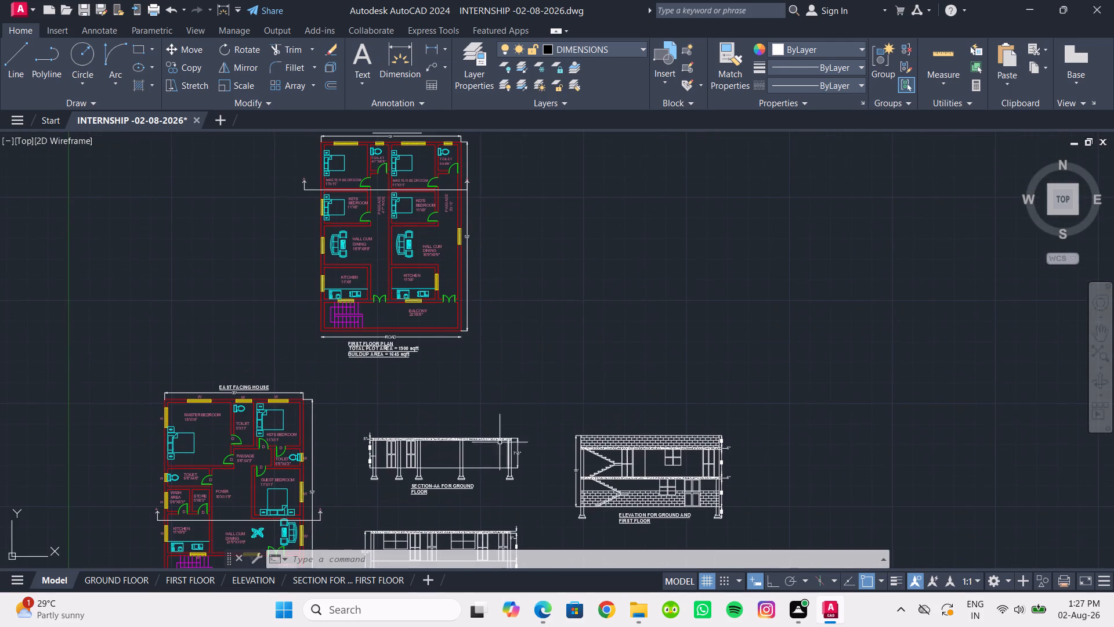
middle_click_drag(495, 391, 514, 499)
scroll(514, 499, "up", 1)
middle_click_drag(514, 499, 527, 557)
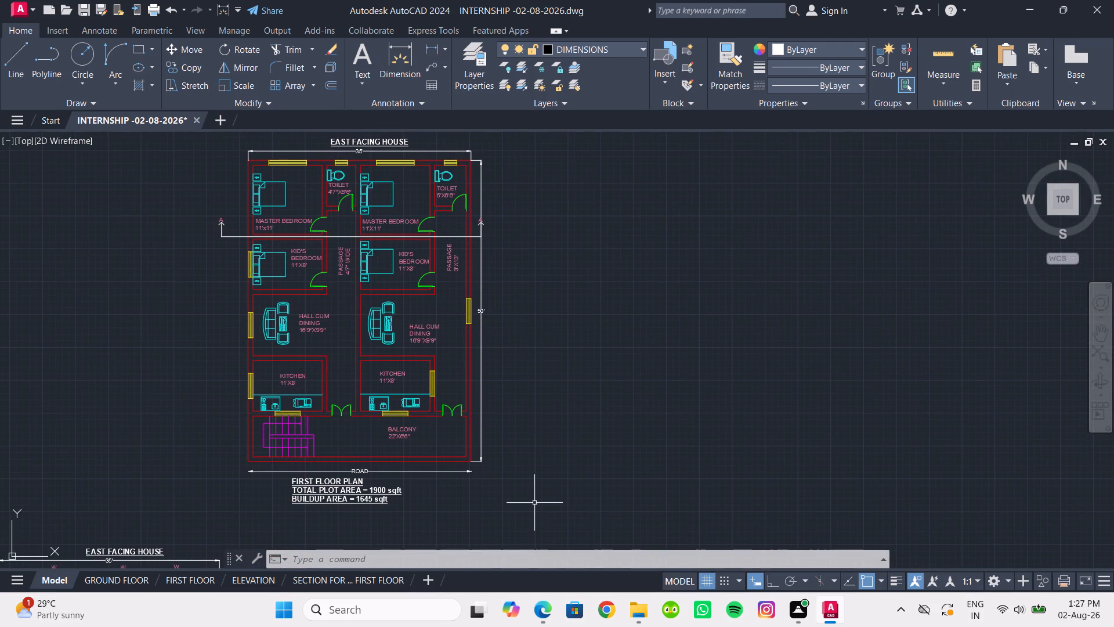
middle_click_drag(527, 499, 514, 503)
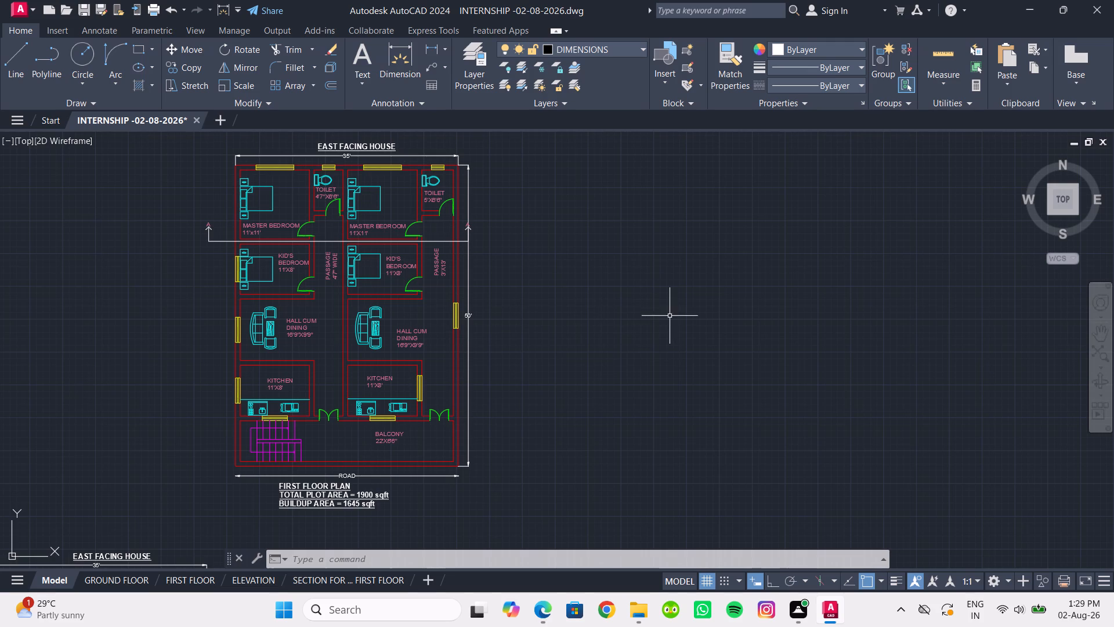
scroll(671, 396, "down", 1)
middle_click_drag(671, 401, 695, 362)
scroll(627, 381, "up", 1)
middle_click_drag(627, 381, 622, 448)
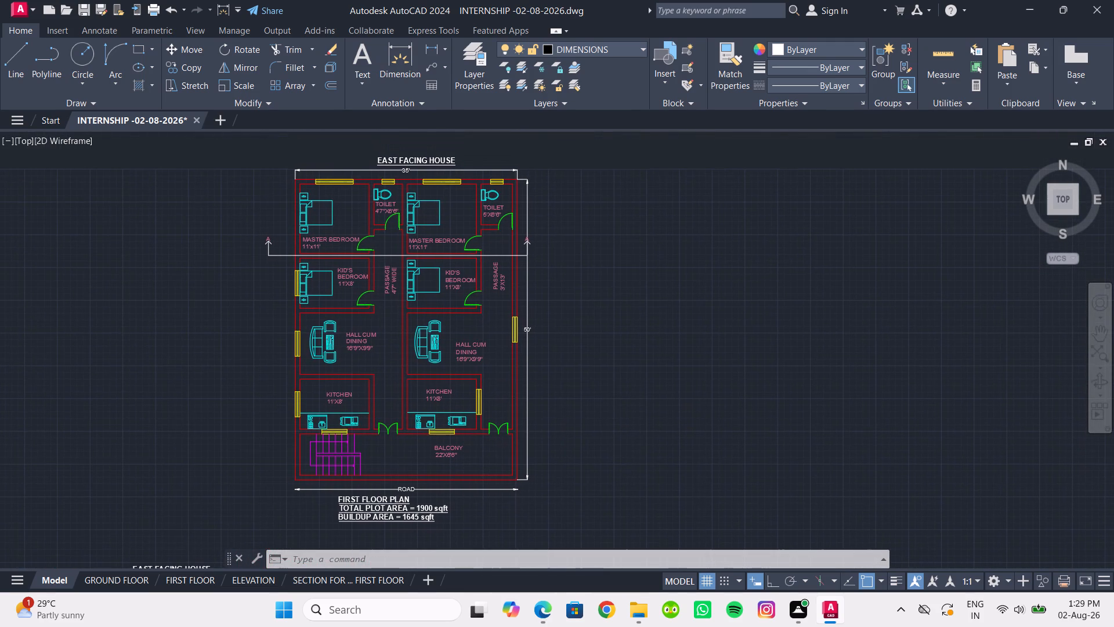
middle_click_drag(622, 448, 627, 440)
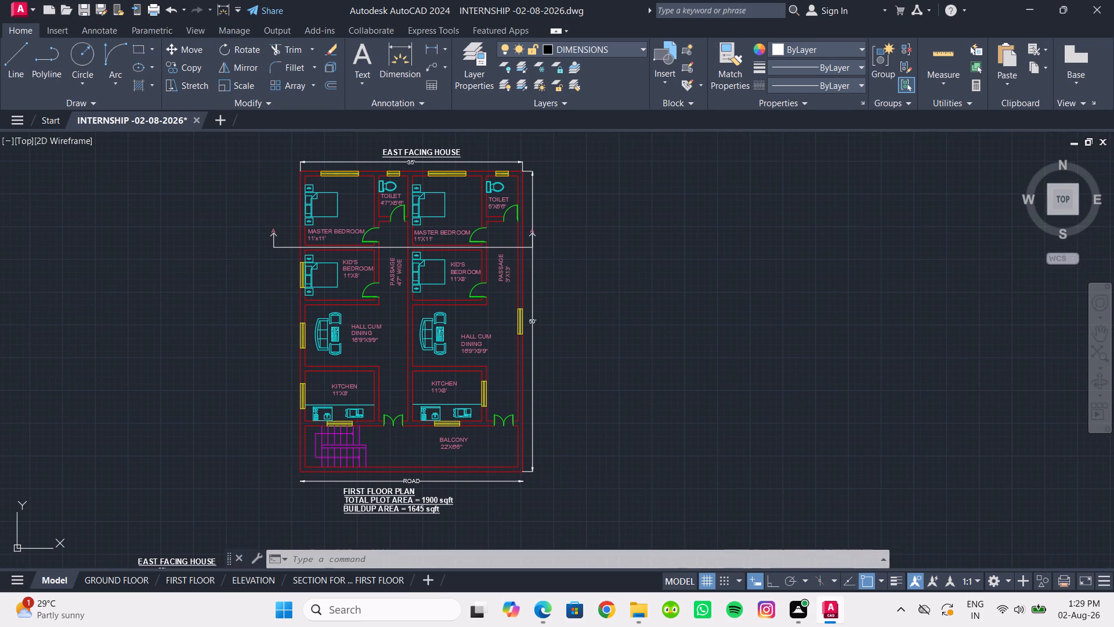
middle_click_drag(627, 440, 645, 449)
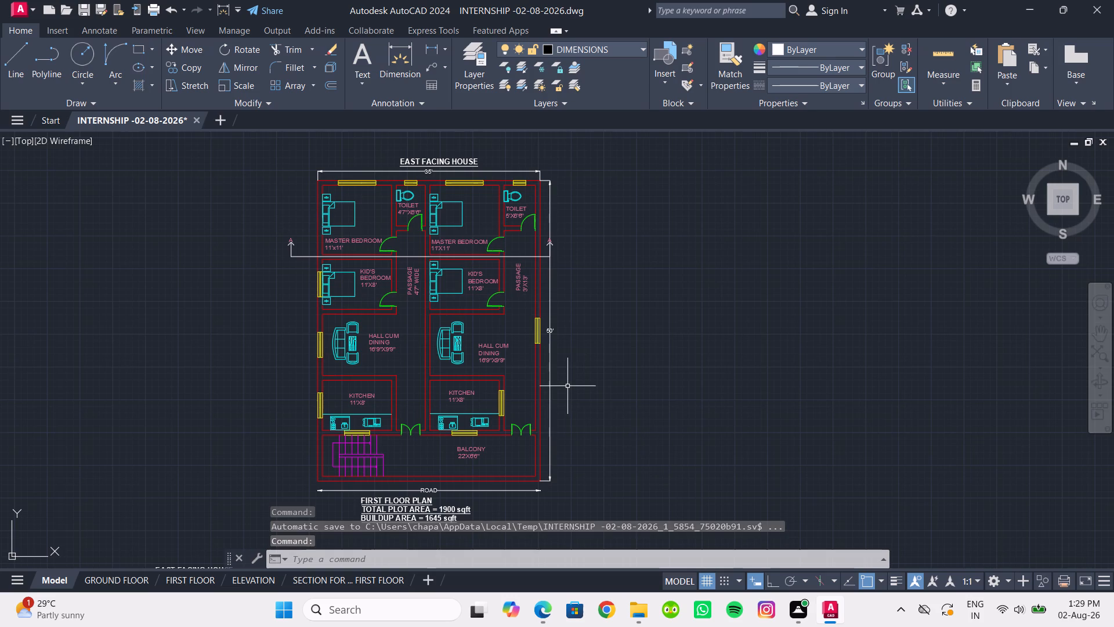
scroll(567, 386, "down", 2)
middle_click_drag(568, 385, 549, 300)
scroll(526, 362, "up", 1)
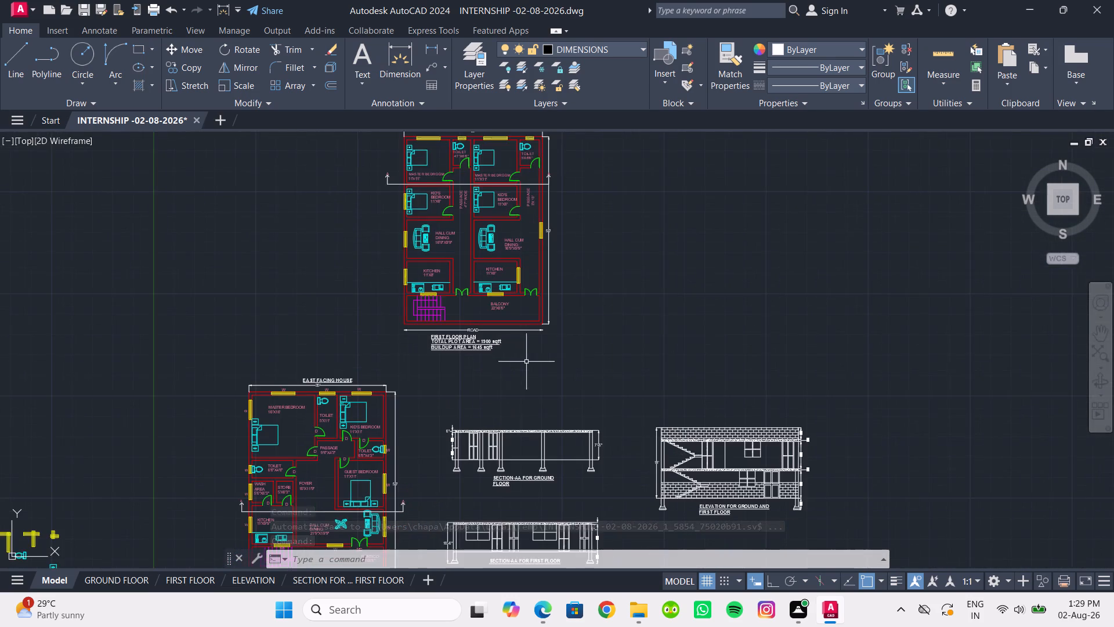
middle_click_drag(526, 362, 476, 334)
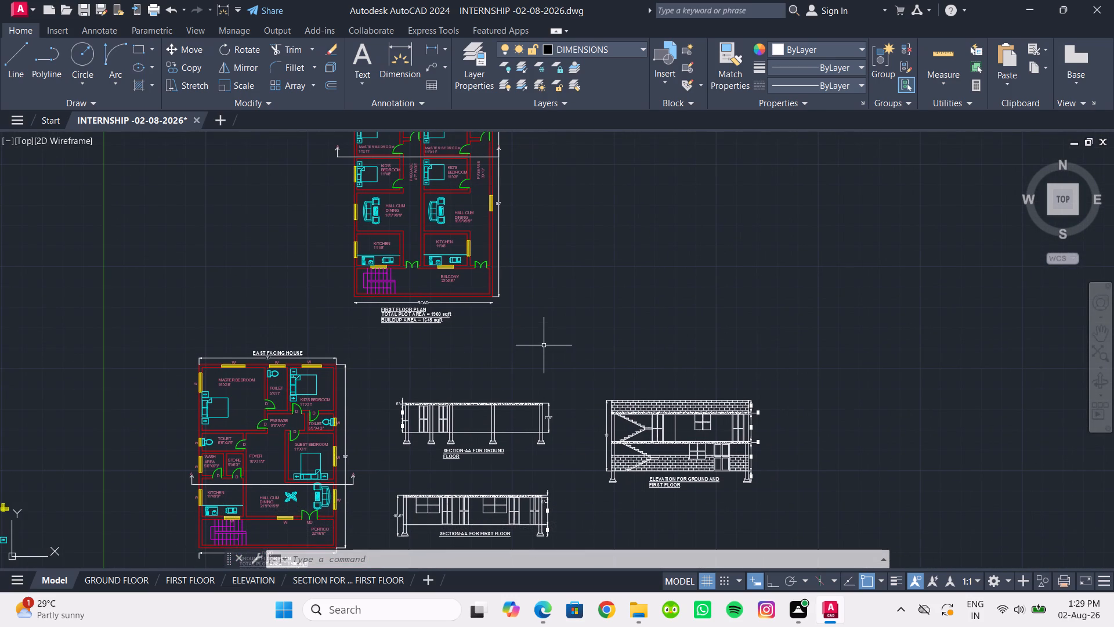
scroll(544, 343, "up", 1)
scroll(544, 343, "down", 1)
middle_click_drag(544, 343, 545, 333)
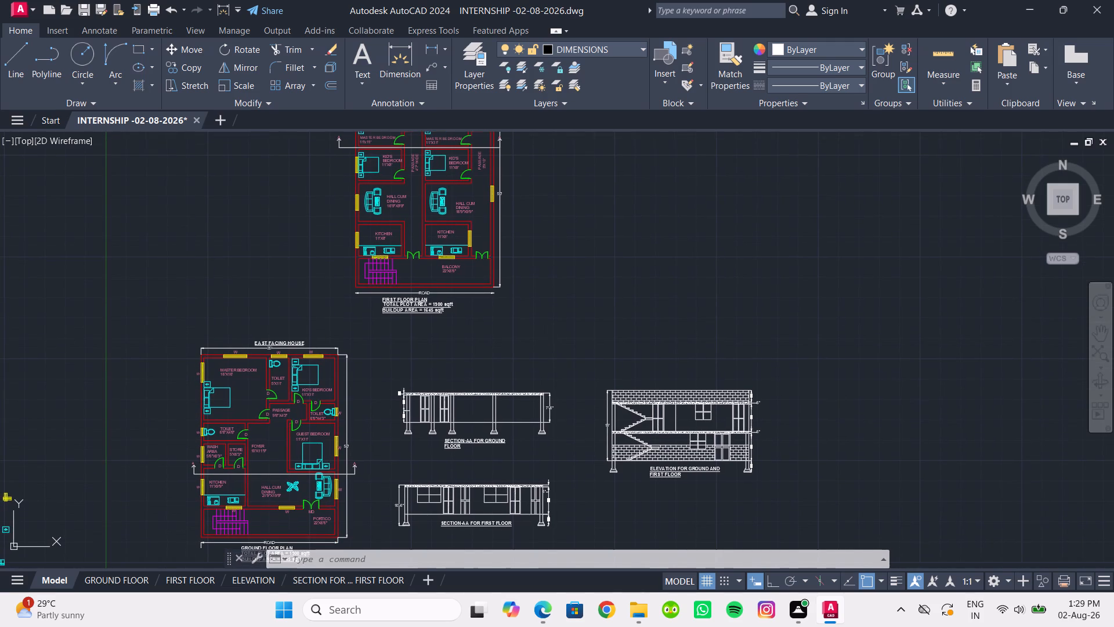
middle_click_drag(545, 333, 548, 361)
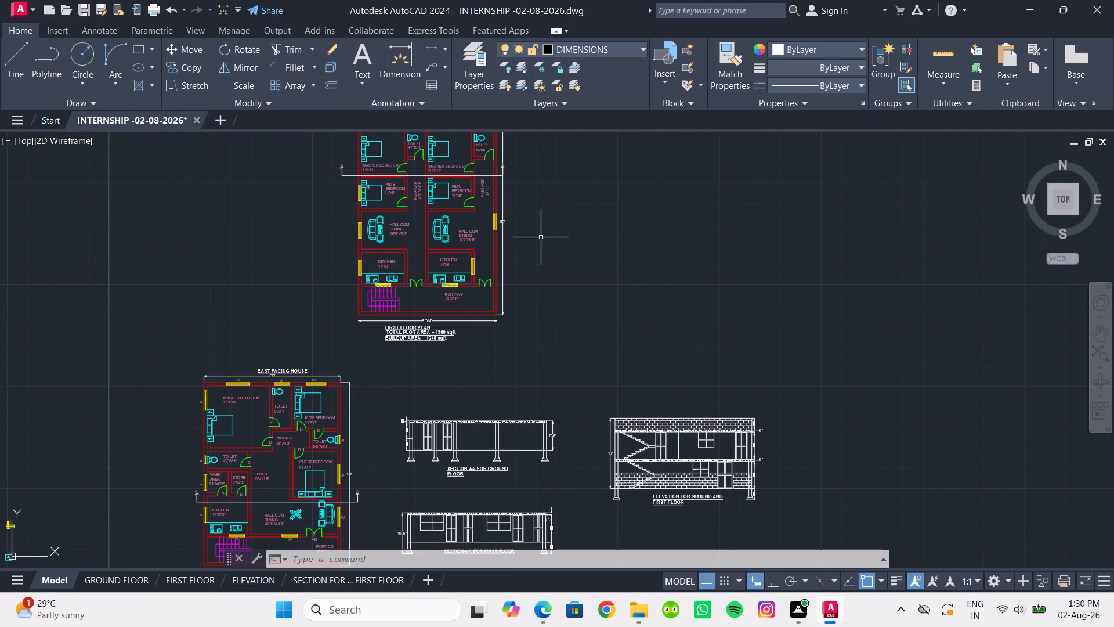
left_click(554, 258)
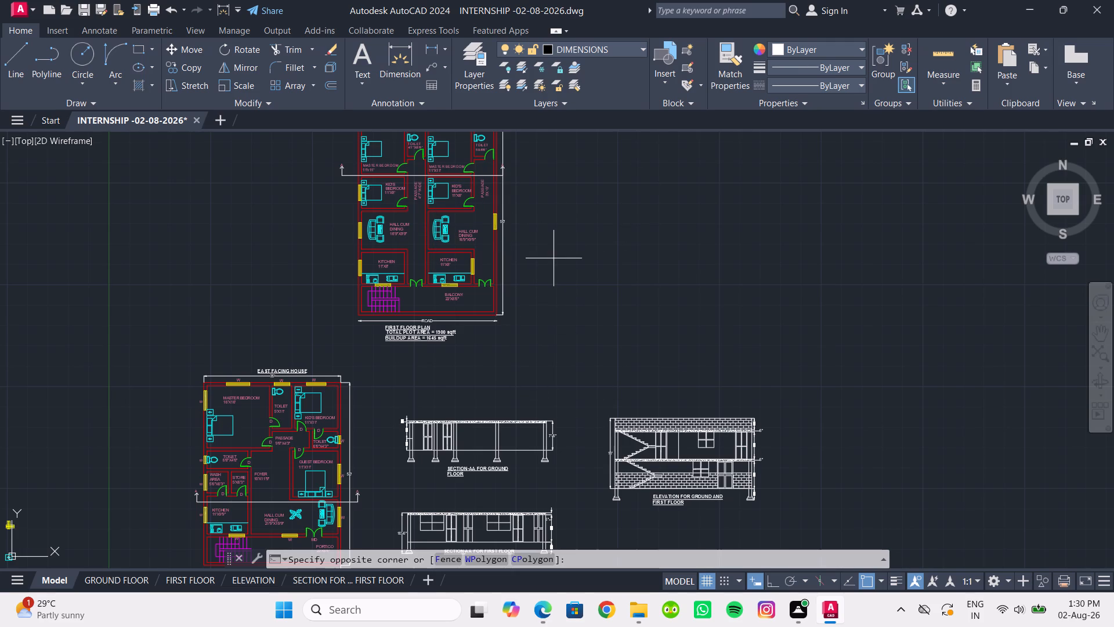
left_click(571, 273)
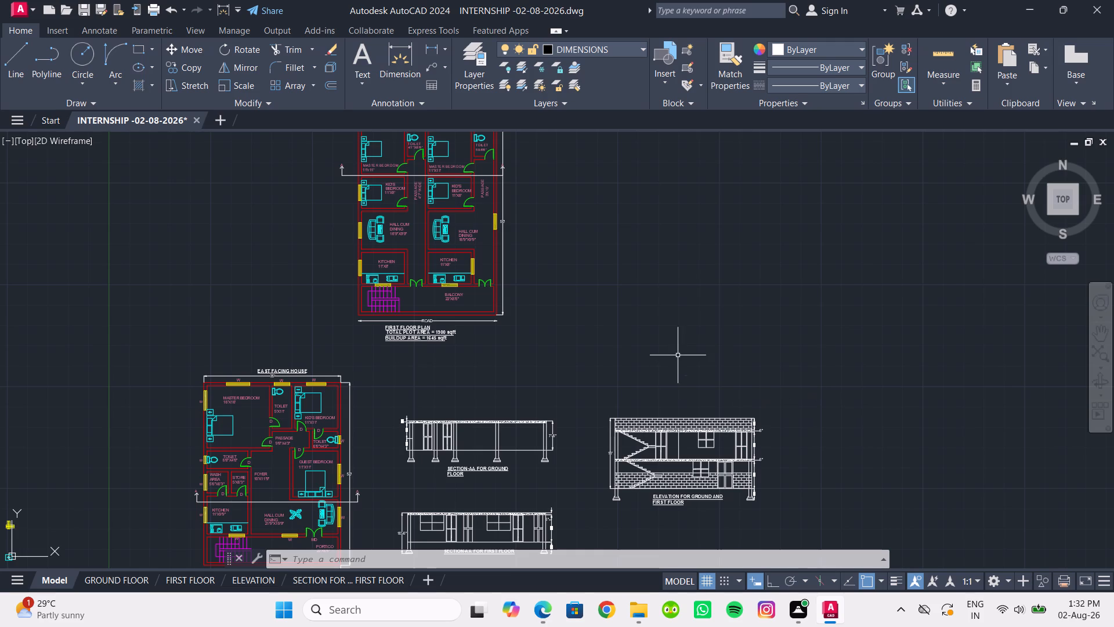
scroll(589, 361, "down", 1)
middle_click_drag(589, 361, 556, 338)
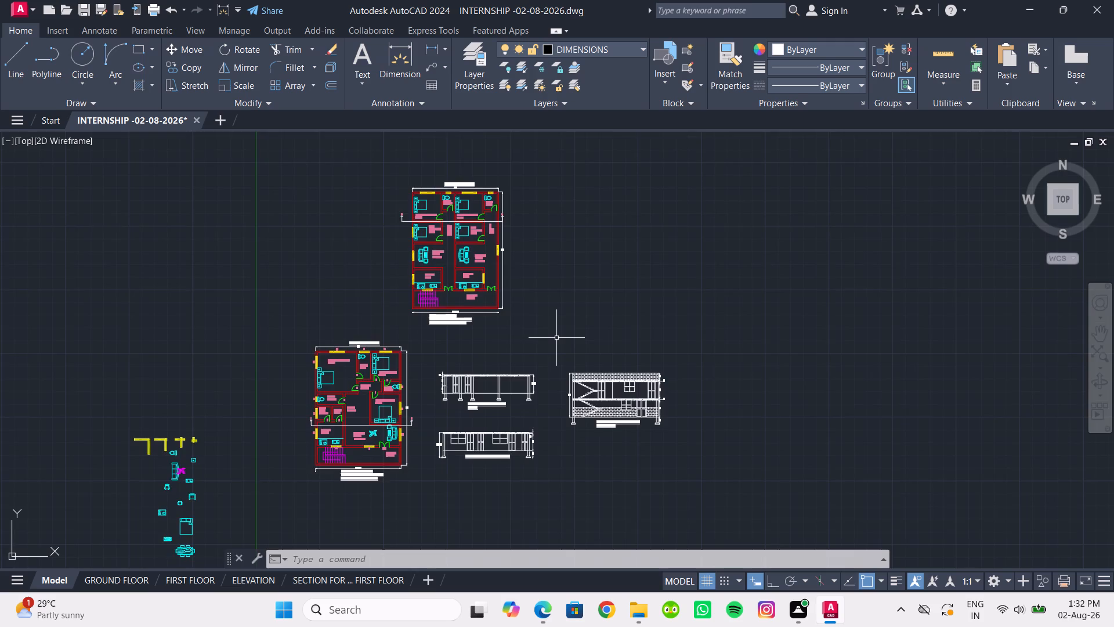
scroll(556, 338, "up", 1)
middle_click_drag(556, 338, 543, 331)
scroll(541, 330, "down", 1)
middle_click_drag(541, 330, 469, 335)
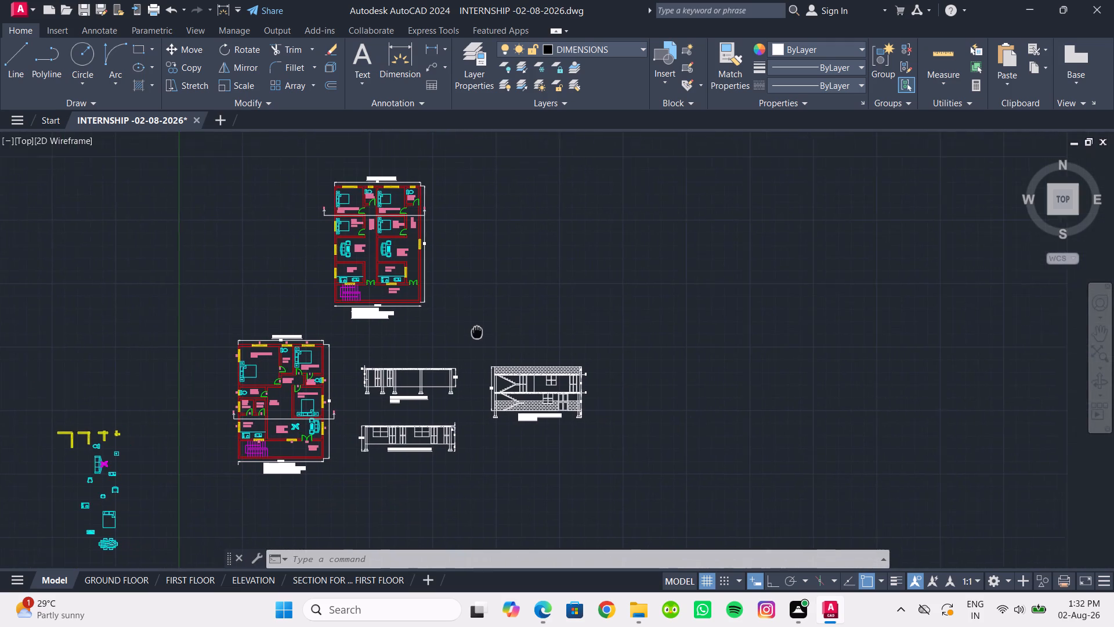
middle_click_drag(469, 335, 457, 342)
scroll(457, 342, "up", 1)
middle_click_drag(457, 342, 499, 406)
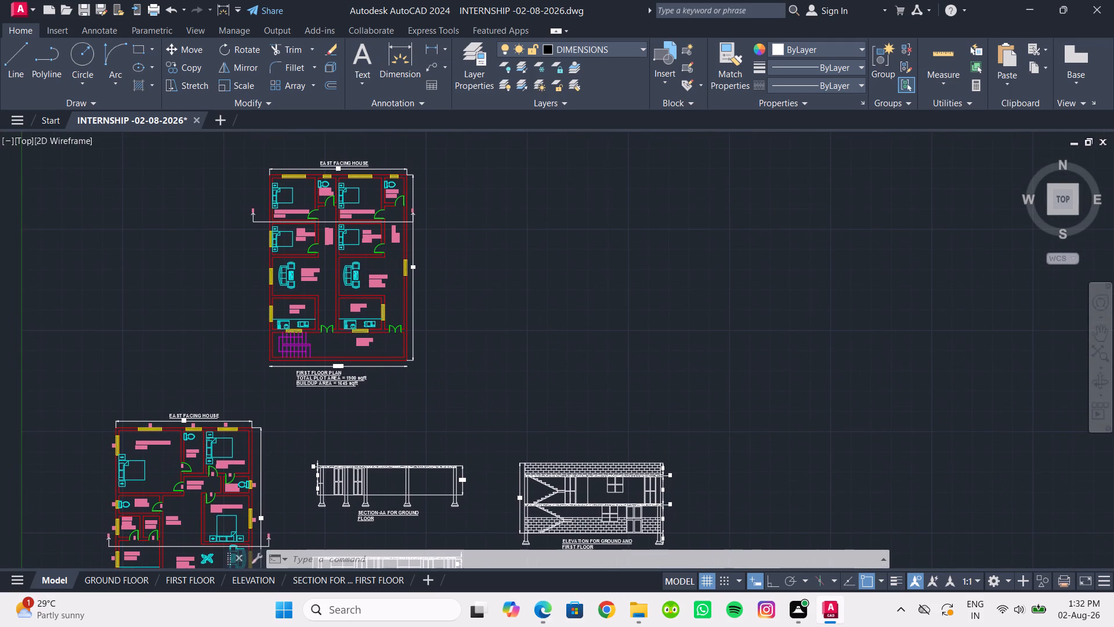
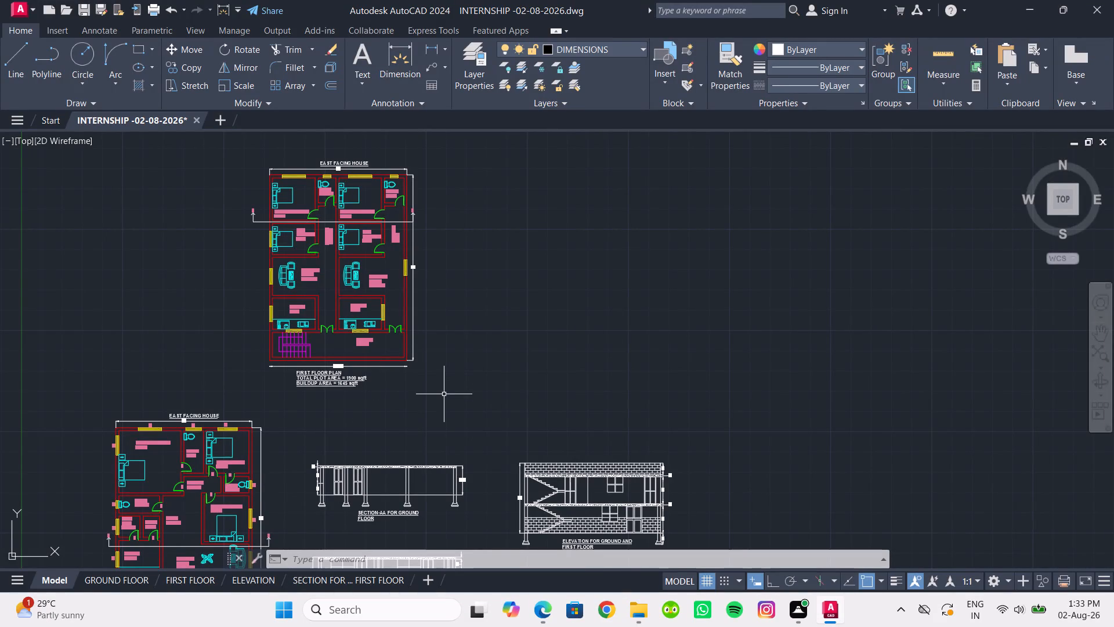
Examine the ground and first floor AA sections and the elevation beside the floor plans.
middle_click_drag(444, 394, 432, 310)
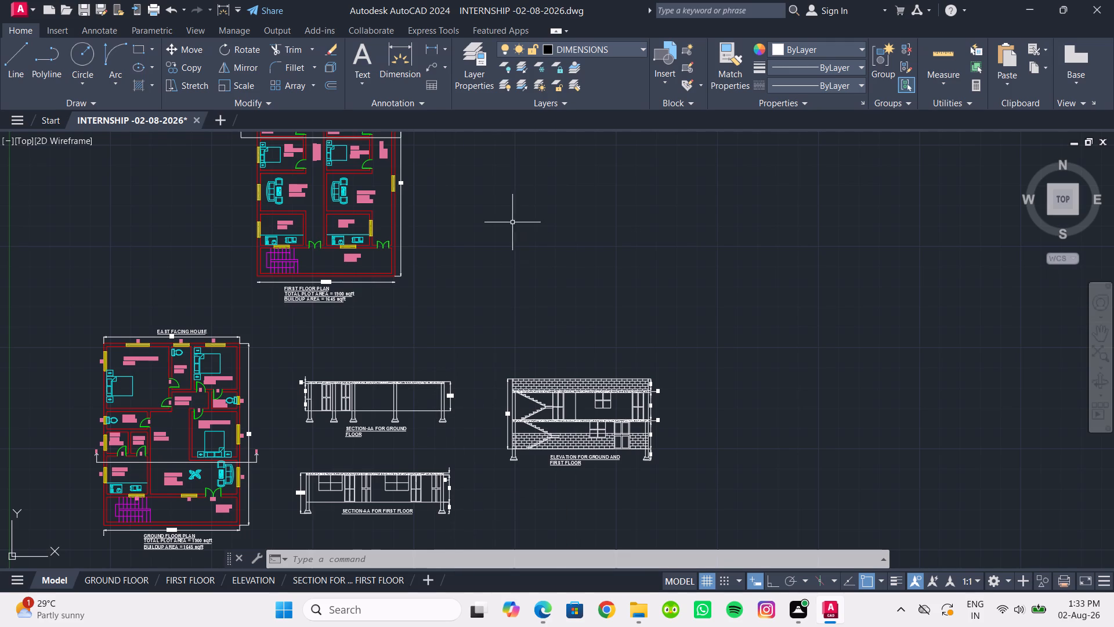
scroll(388, 380, "down", 2)
scroll(388, 380, "up", 5)
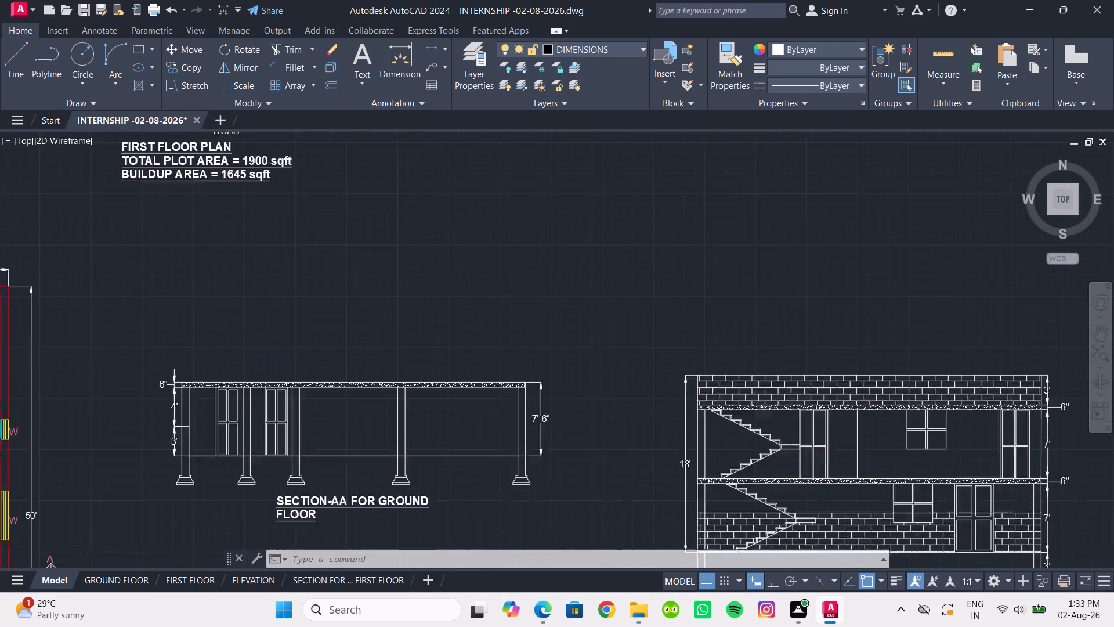
scroll(388, 380, "up", 8)
scroll(388, 380, "down", 17)
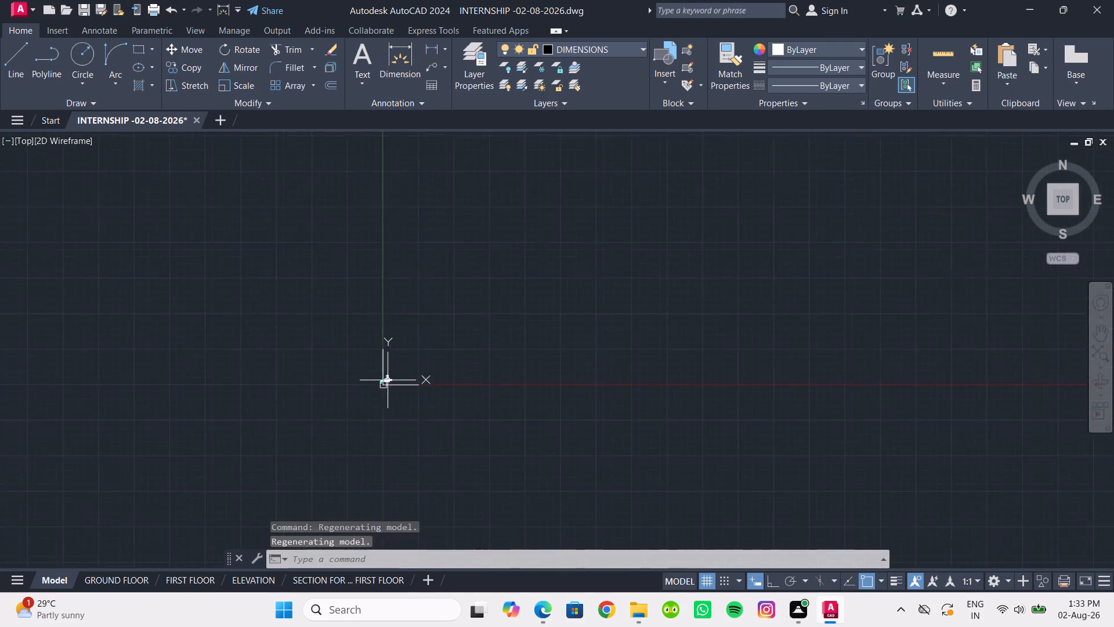
scroll(388, 380, "down", 6)
scroll(388, 380, "up", 14)
middle_click_drag(388, 380, 476, 433)
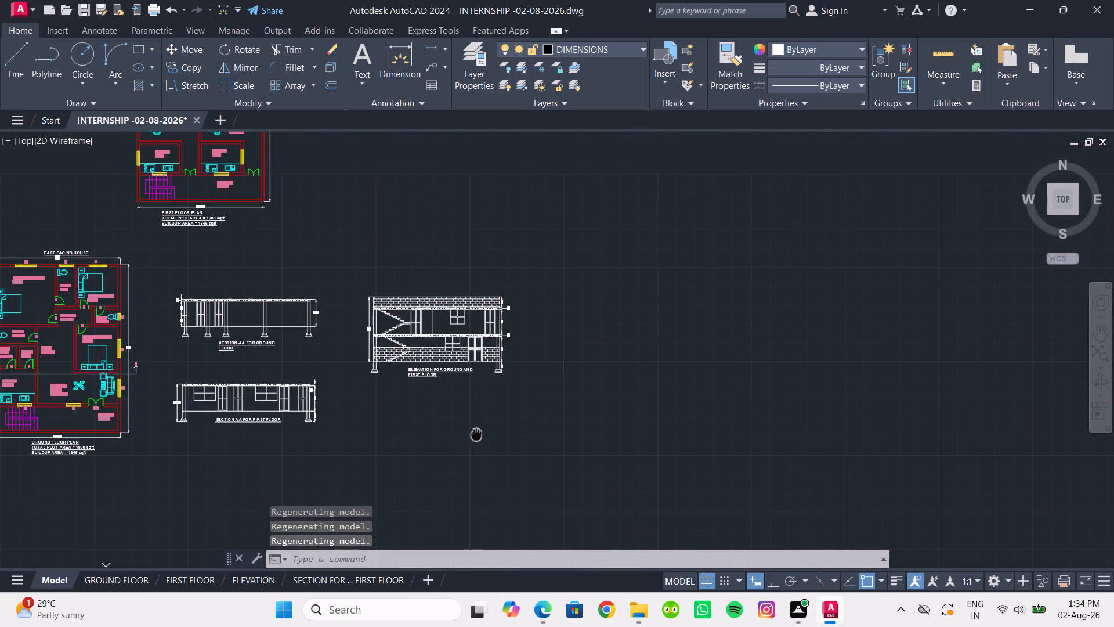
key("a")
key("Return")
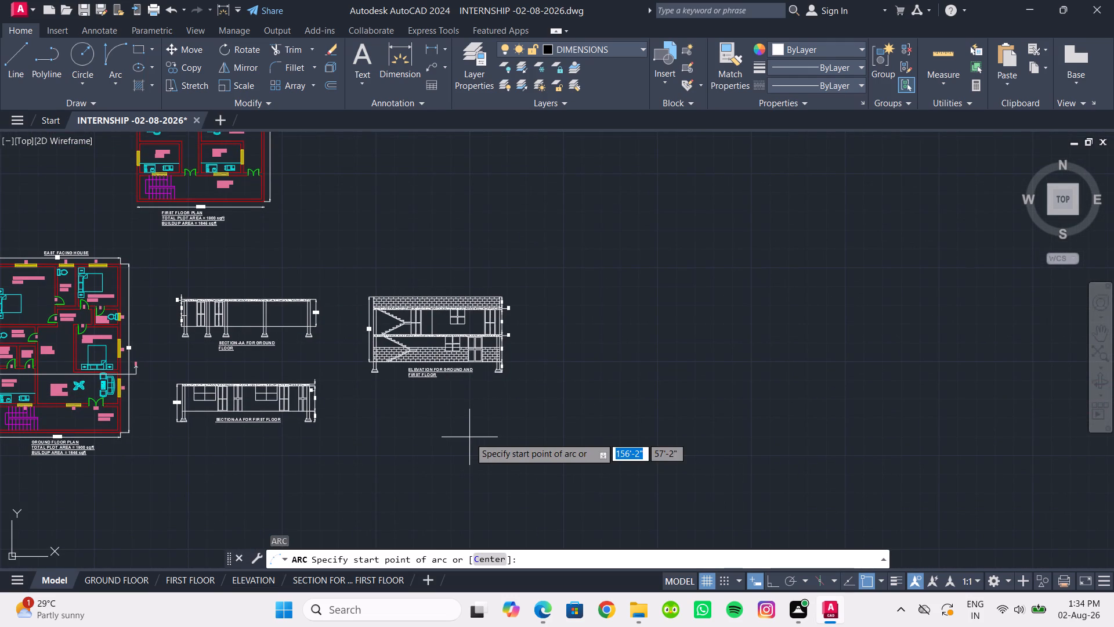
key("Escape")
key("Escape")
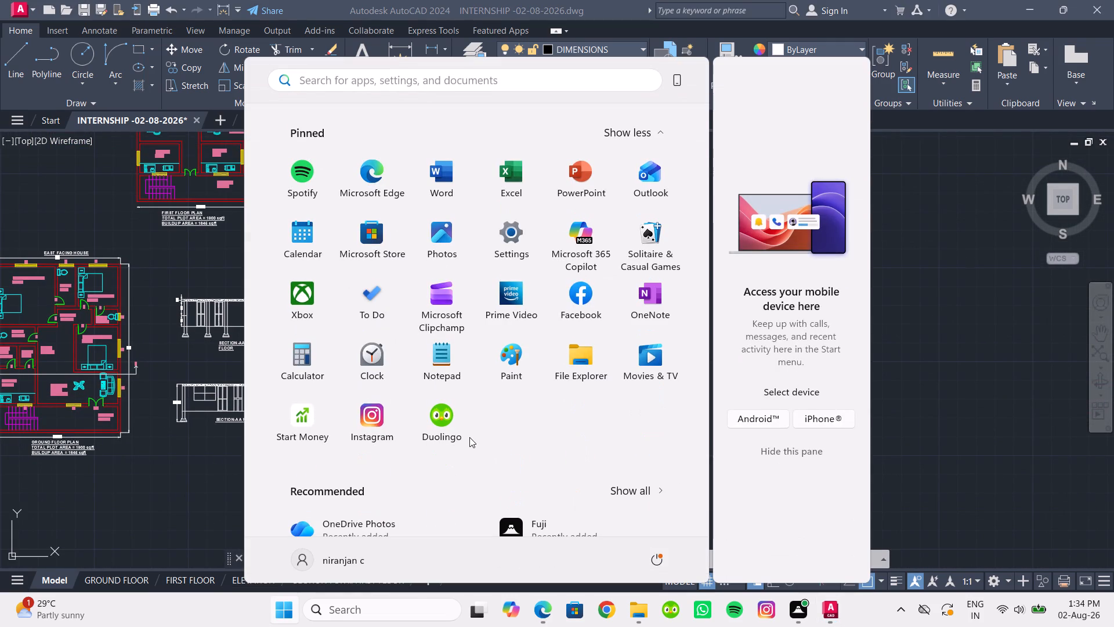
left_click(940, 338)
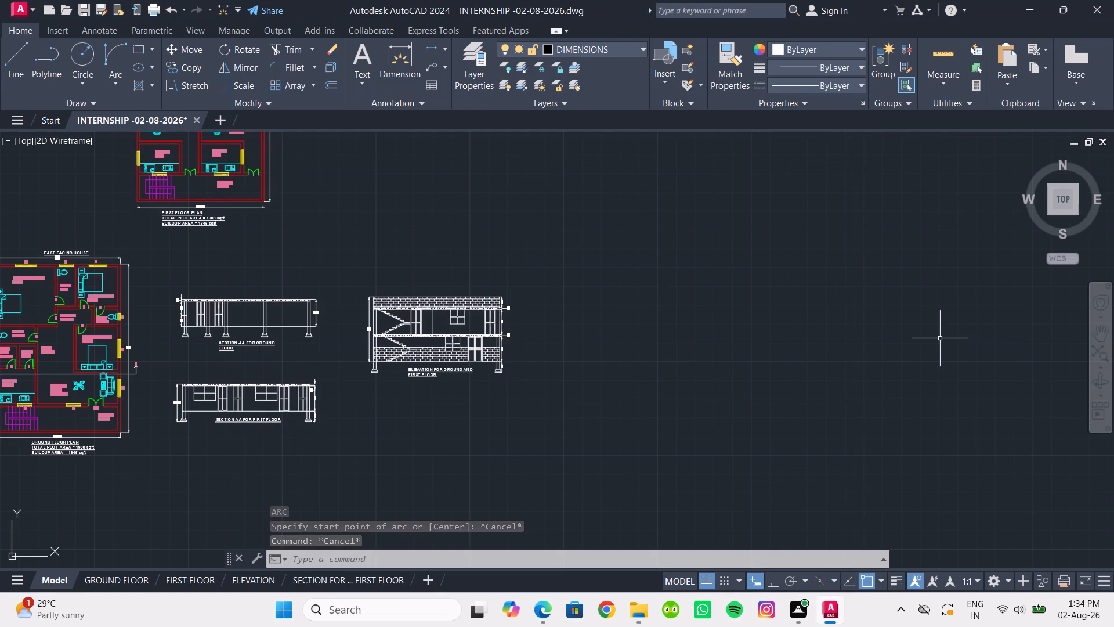
Delete the loose furniture, fixture and window symbols lying outside the ground floor plan.
key("z")
key("Return")
key("a")
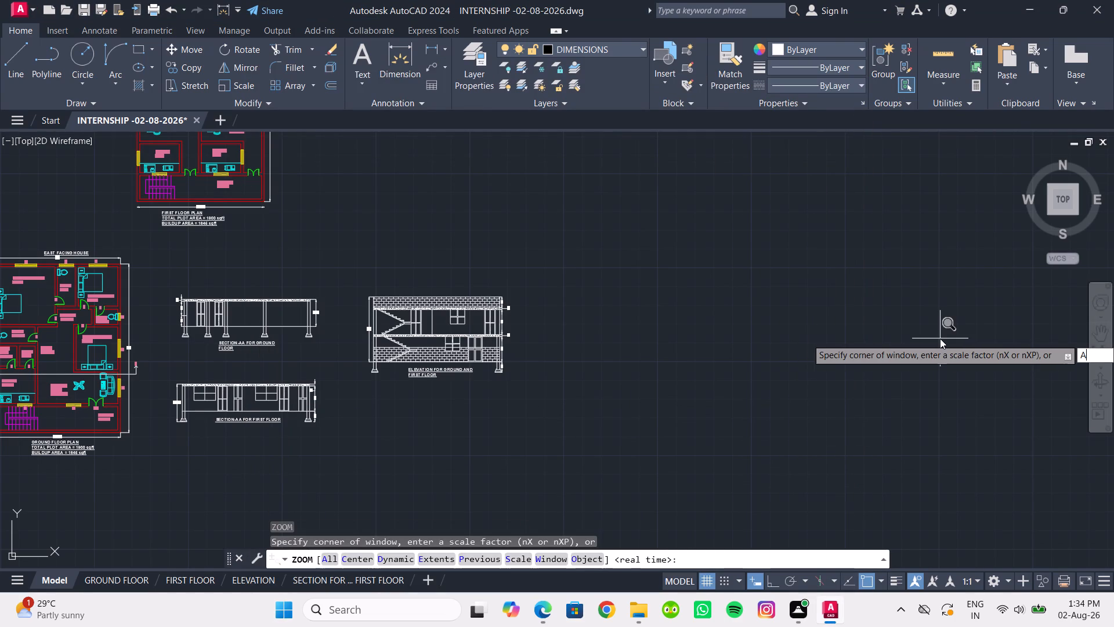
key("Return")
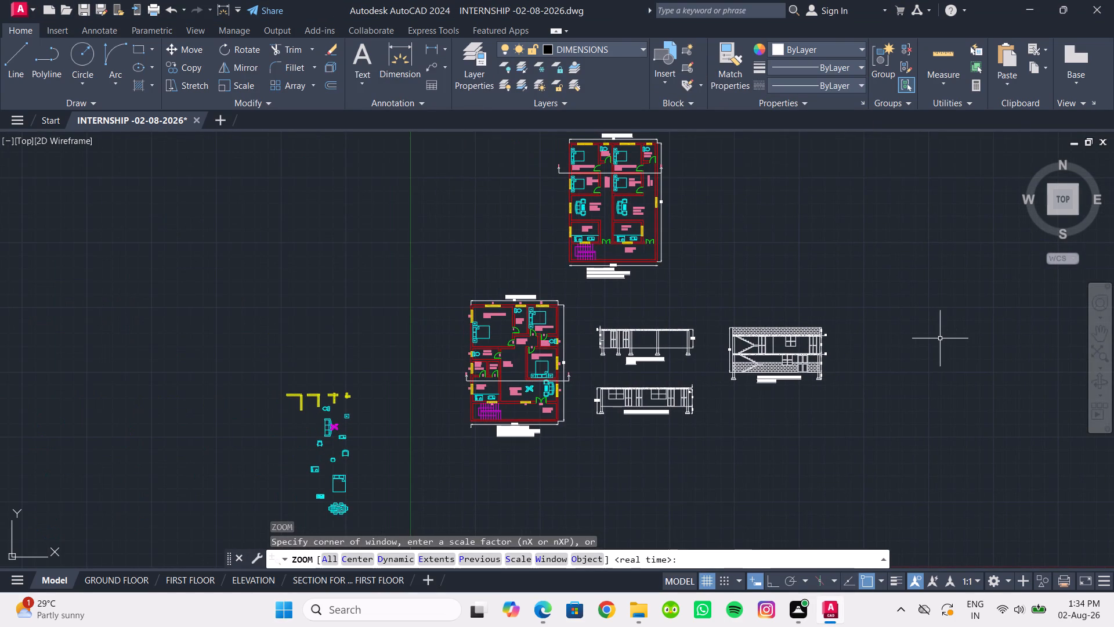
middle_click_drag(603, 368, 595, 261)
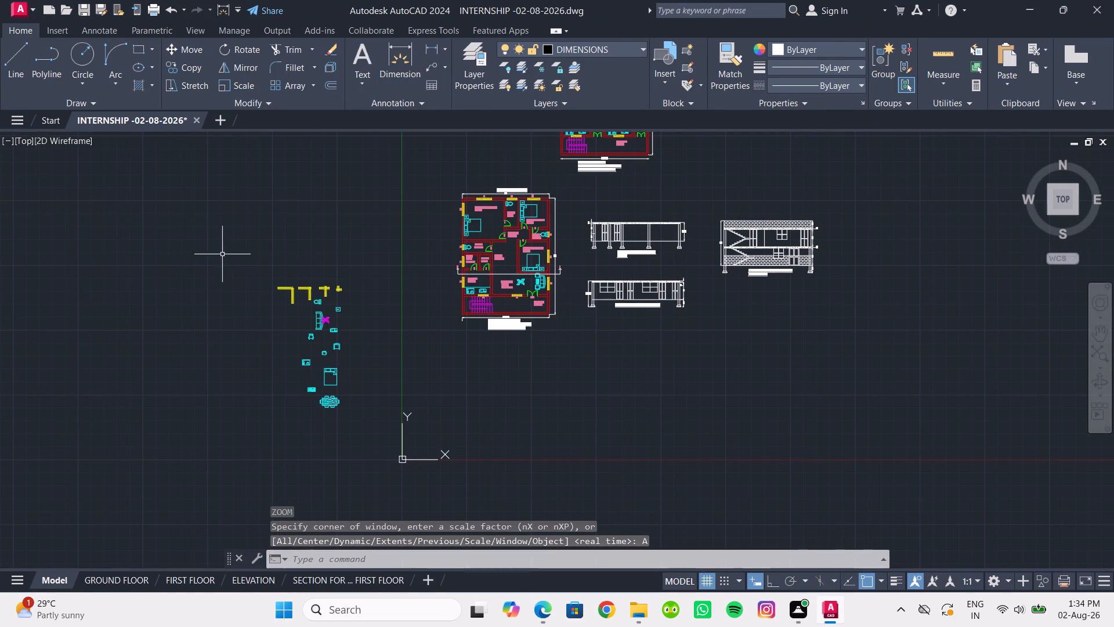
left_click(208, 255)
left_click(360, 444)
key("Delete")
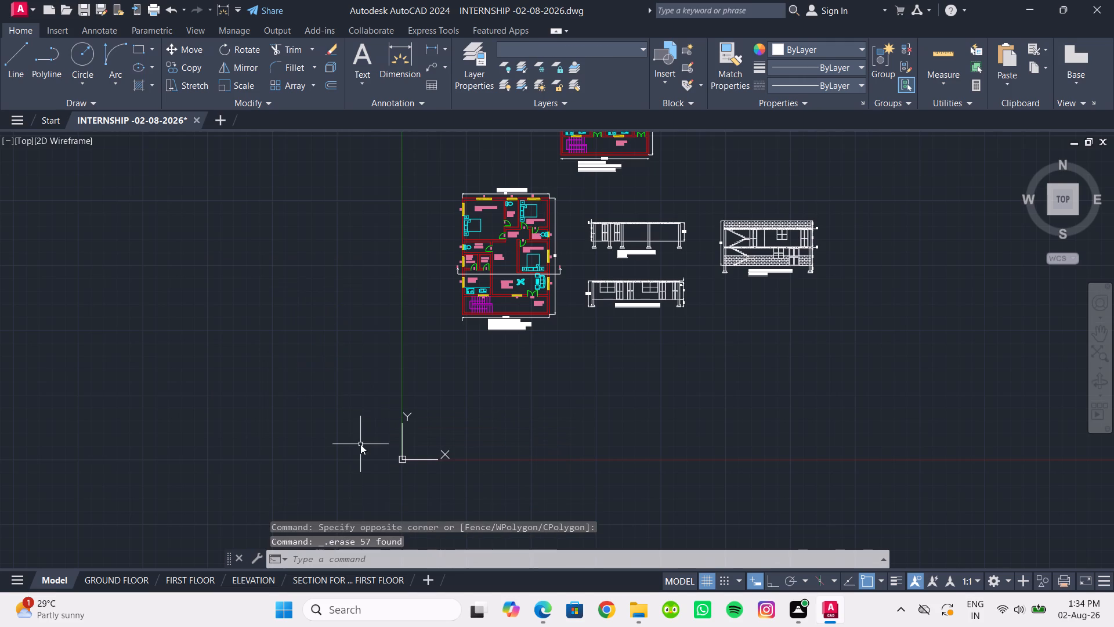
Review the overall arrangement of both floor plans, the AA sections and the elevation across the full drawing extents.
middle_click_drag(557, 371, 408, 463)
key("z")
key("Return")
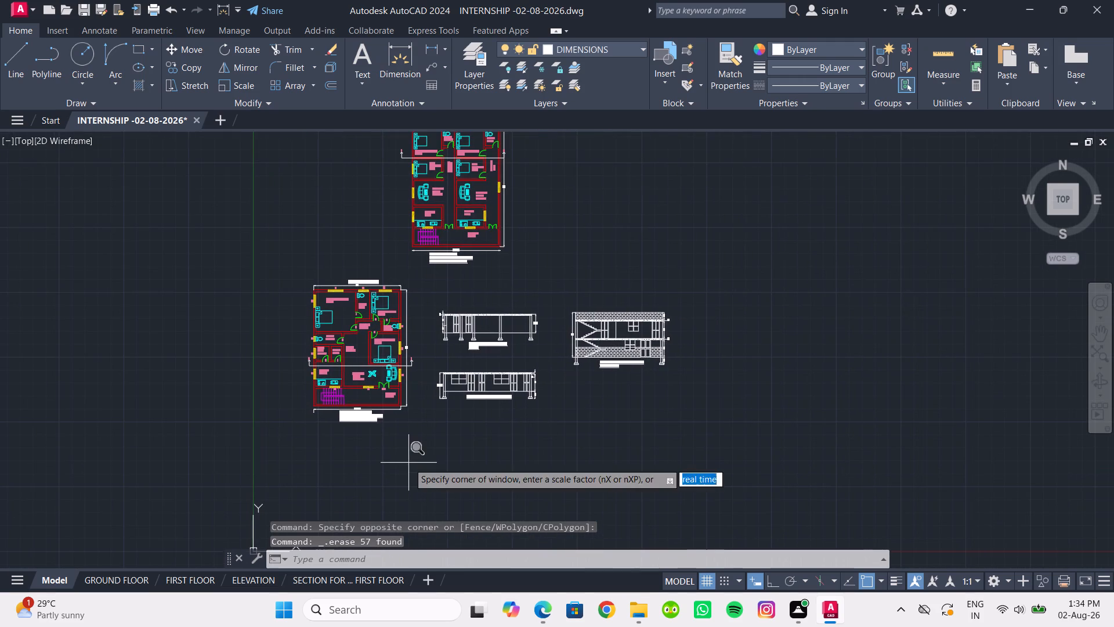
key("a")
key("Return")
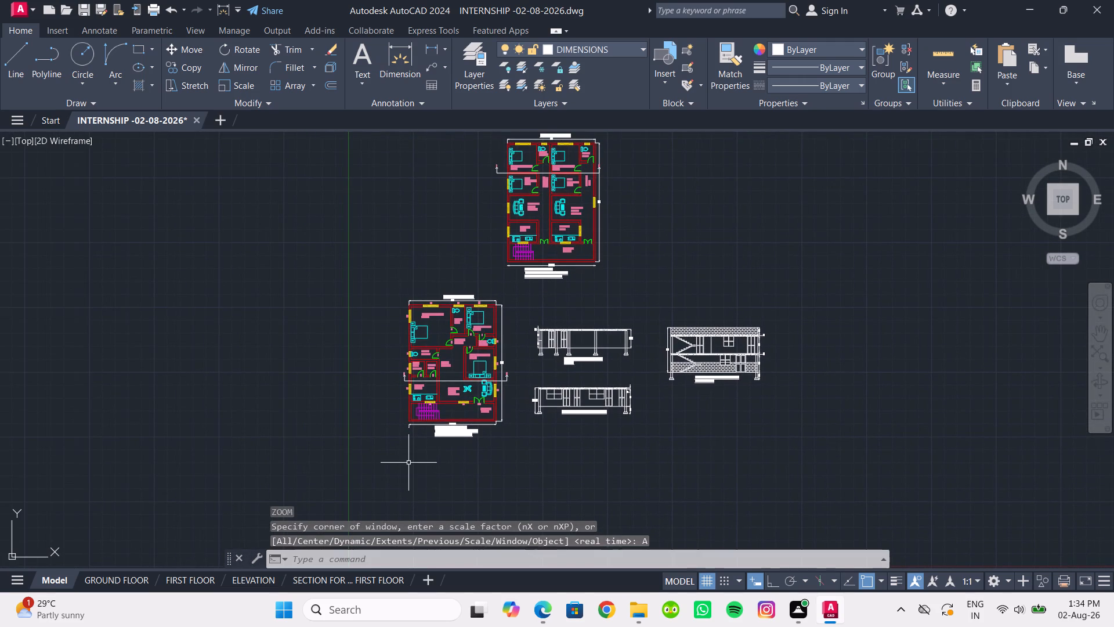
scroll(293, 441, "down", 3)
middle_click_drag(293, 440, 214, 379)
scroll(265, 374, "up", 4)
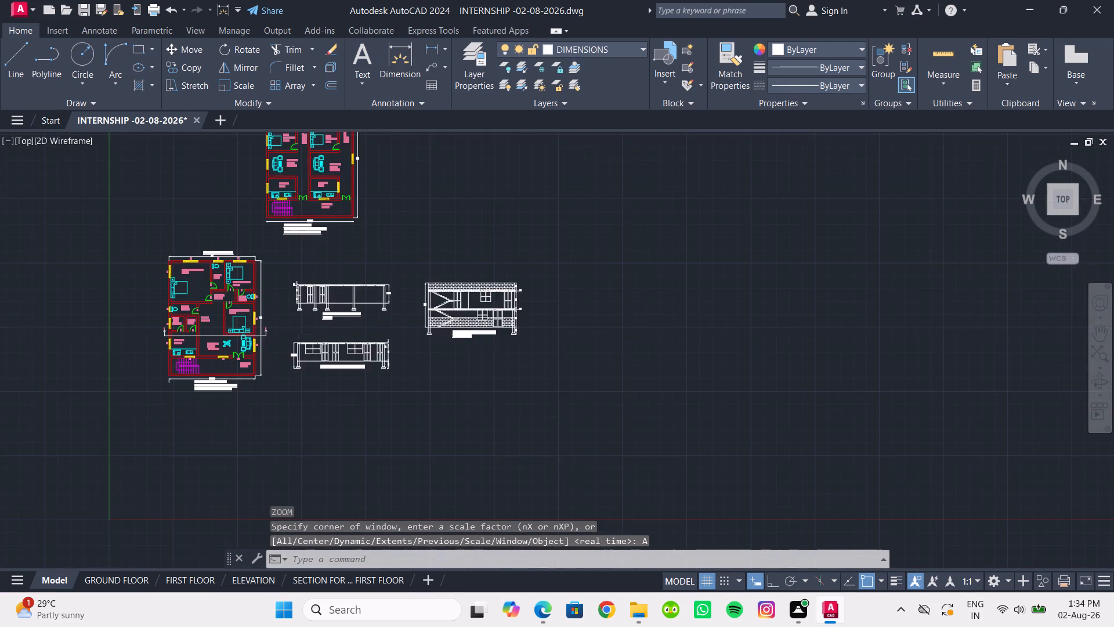
middle_click_drag(265, 374, 215, 471)
key("z")
key("Return")
key("a")
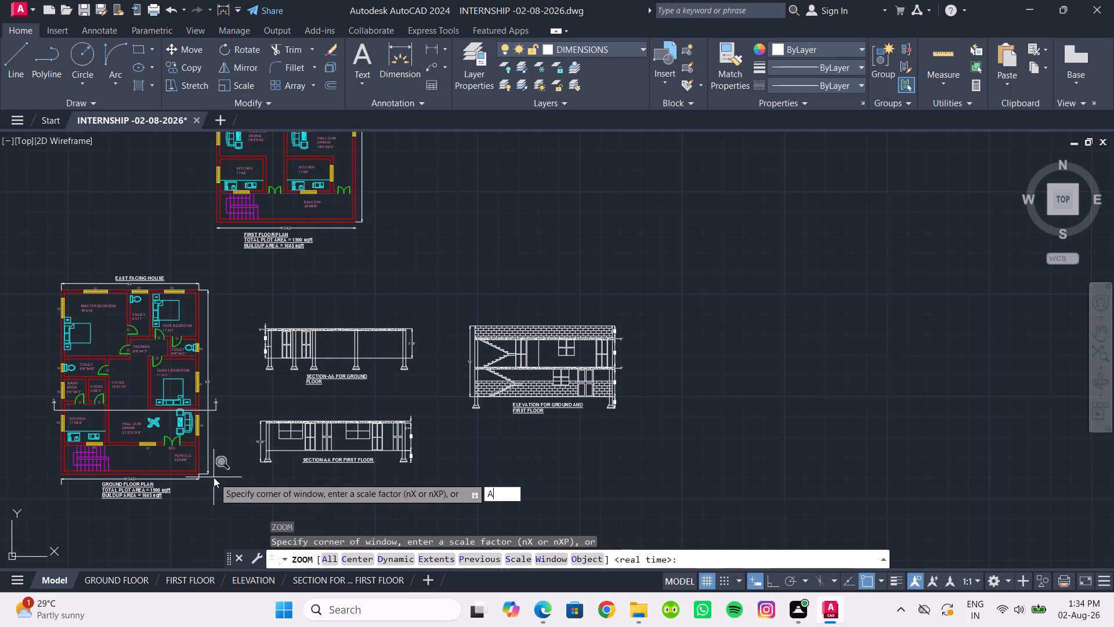
key("Return")
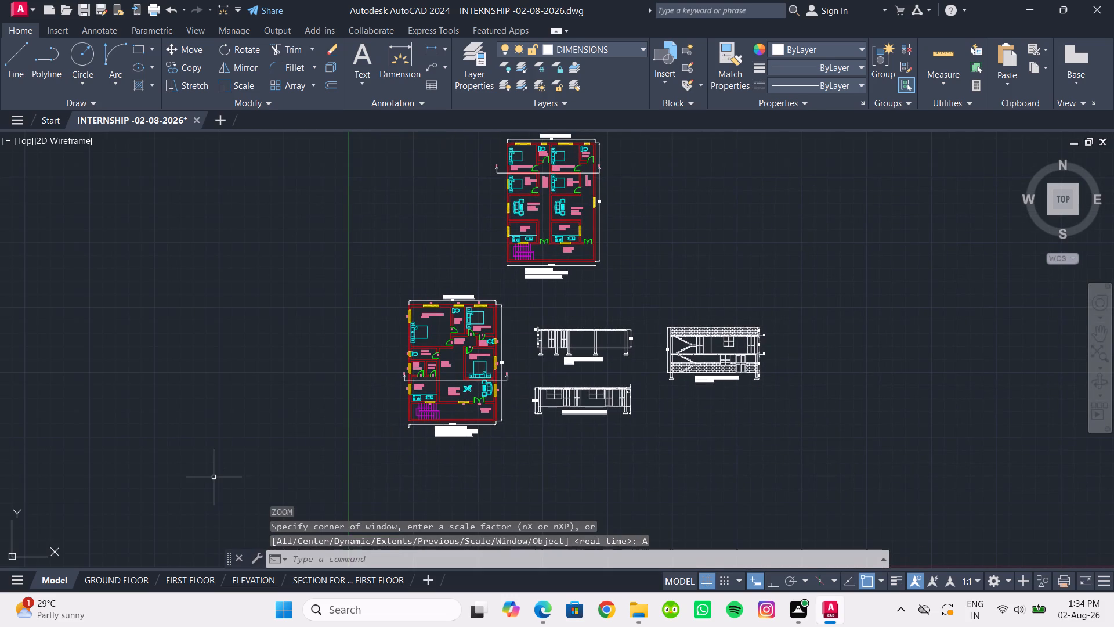
left_click(1096, 346)
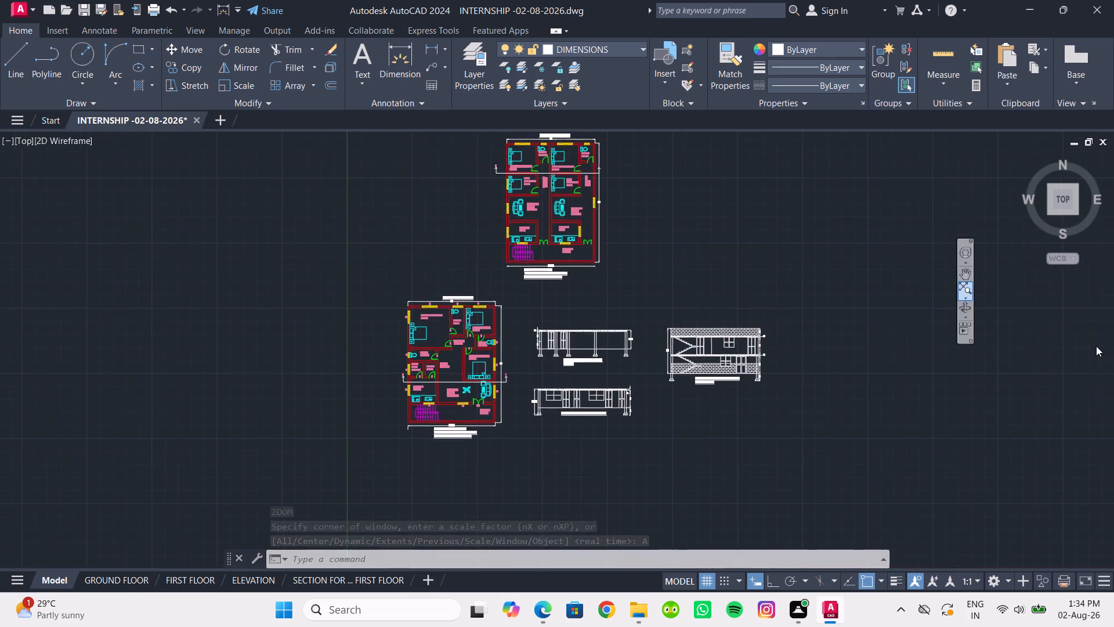
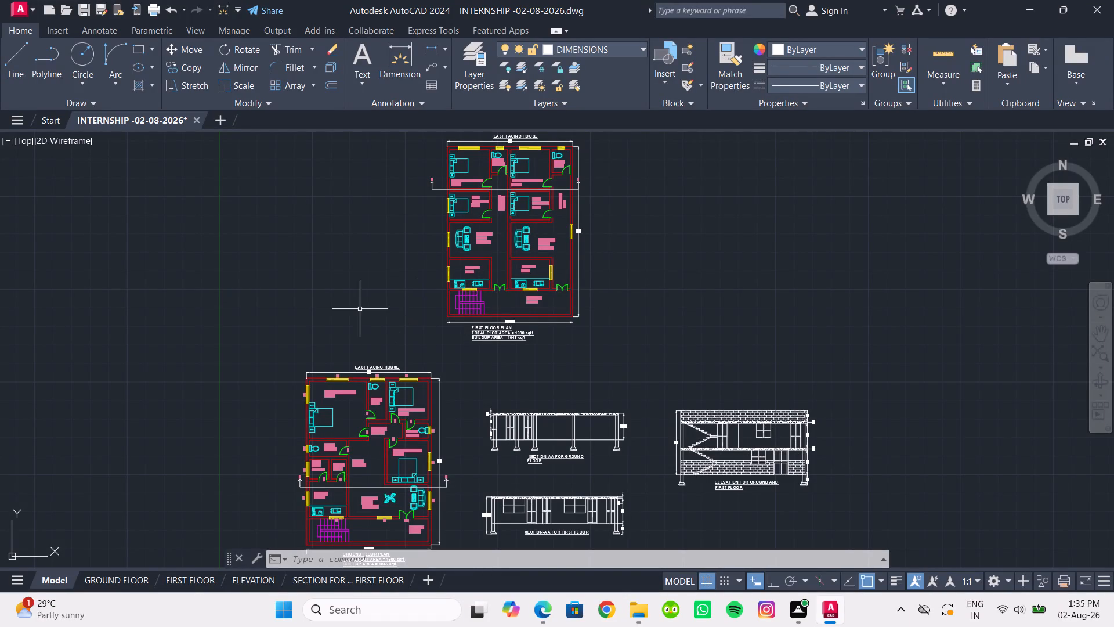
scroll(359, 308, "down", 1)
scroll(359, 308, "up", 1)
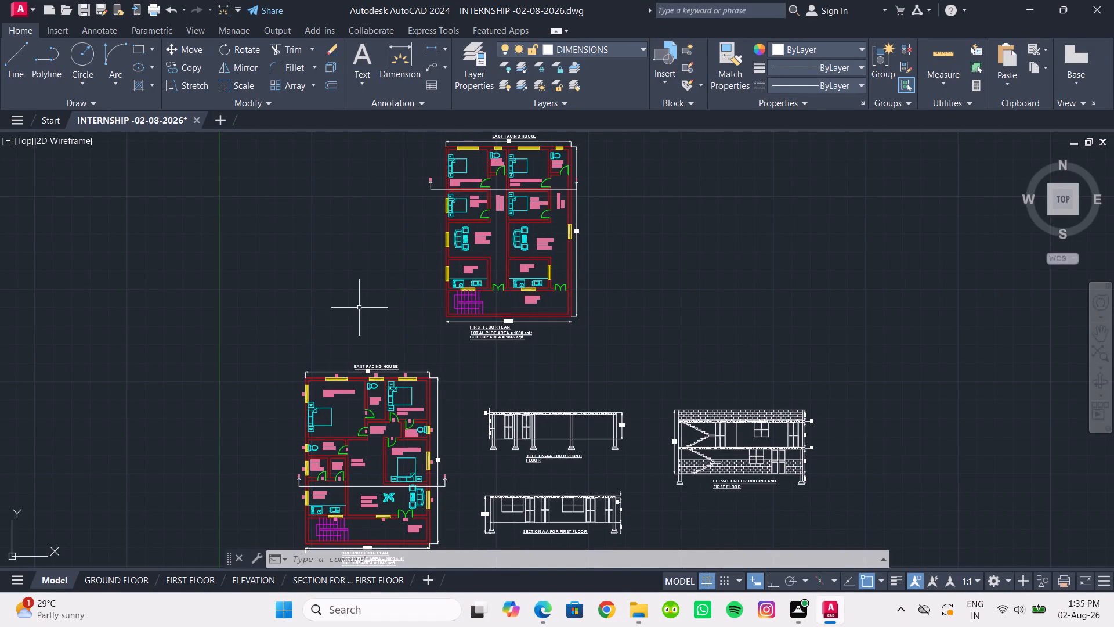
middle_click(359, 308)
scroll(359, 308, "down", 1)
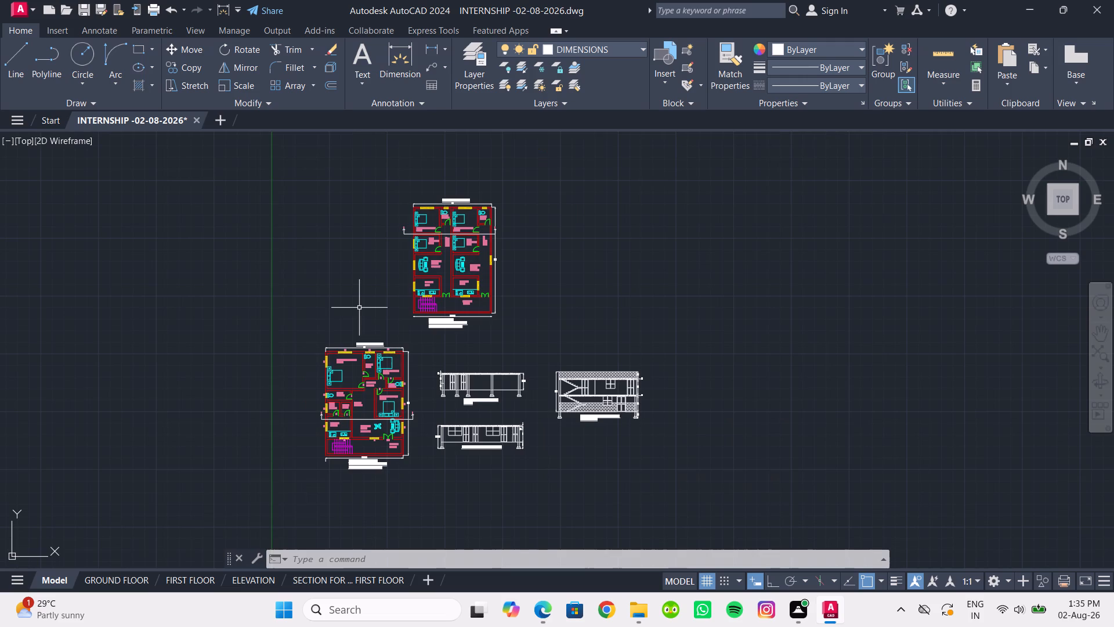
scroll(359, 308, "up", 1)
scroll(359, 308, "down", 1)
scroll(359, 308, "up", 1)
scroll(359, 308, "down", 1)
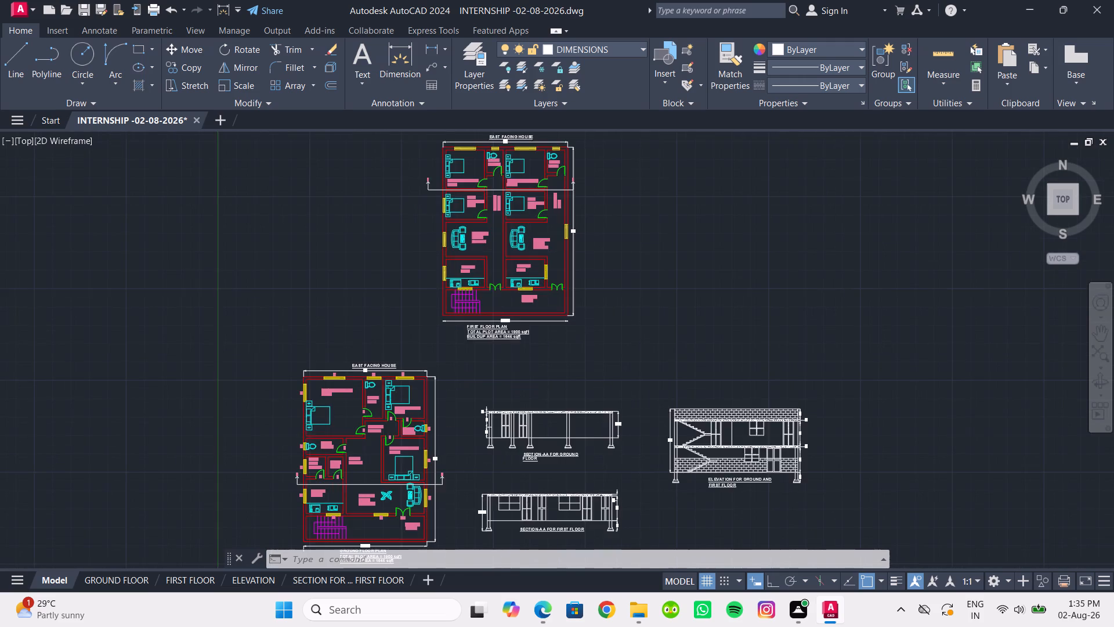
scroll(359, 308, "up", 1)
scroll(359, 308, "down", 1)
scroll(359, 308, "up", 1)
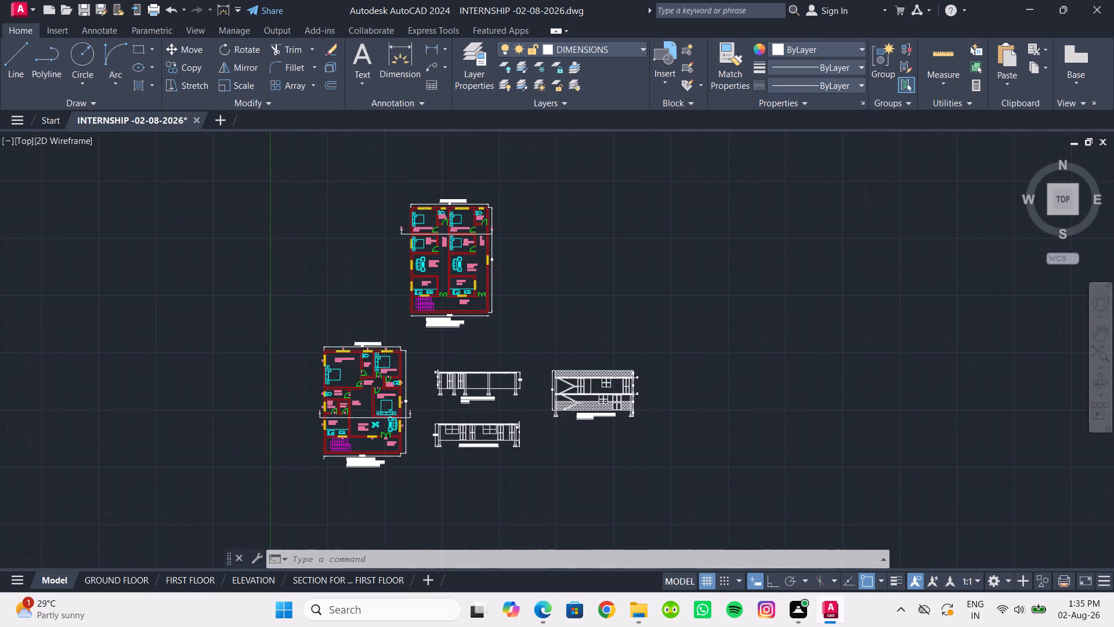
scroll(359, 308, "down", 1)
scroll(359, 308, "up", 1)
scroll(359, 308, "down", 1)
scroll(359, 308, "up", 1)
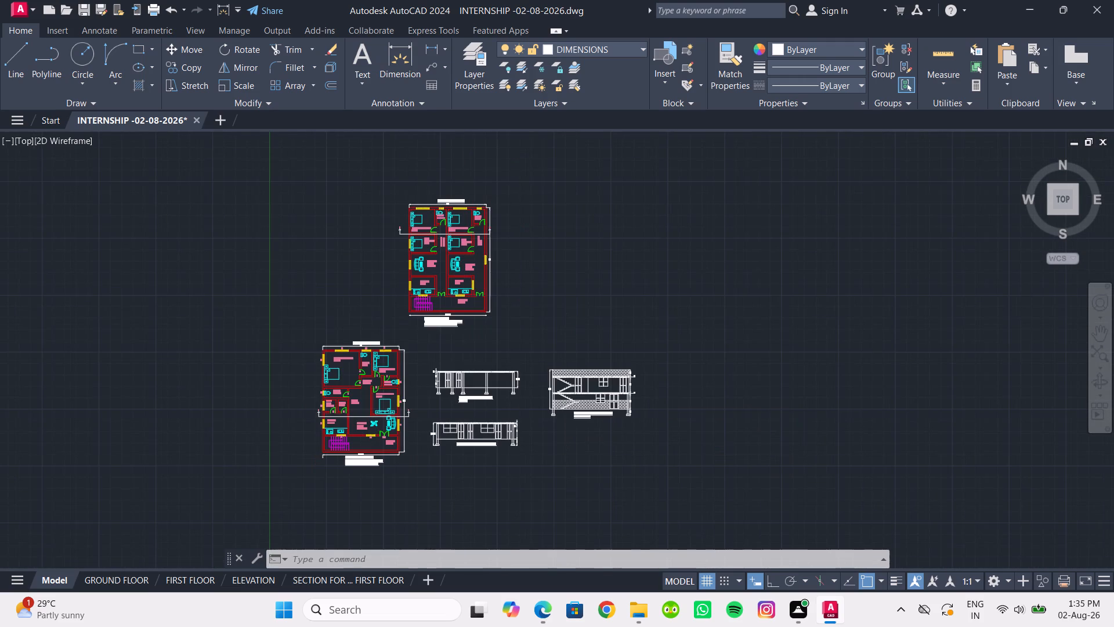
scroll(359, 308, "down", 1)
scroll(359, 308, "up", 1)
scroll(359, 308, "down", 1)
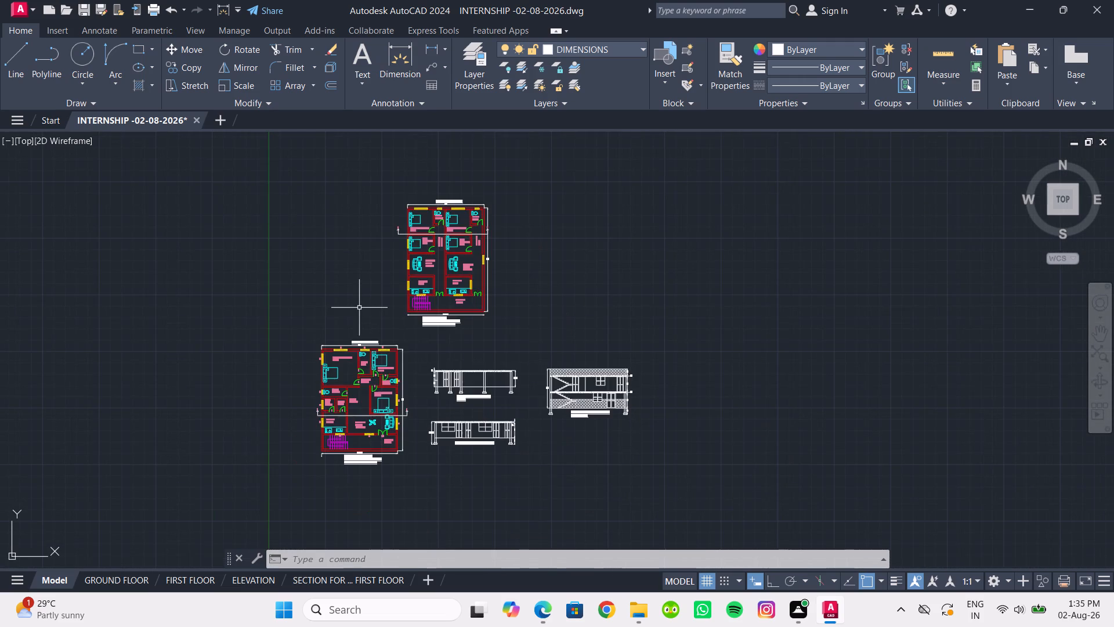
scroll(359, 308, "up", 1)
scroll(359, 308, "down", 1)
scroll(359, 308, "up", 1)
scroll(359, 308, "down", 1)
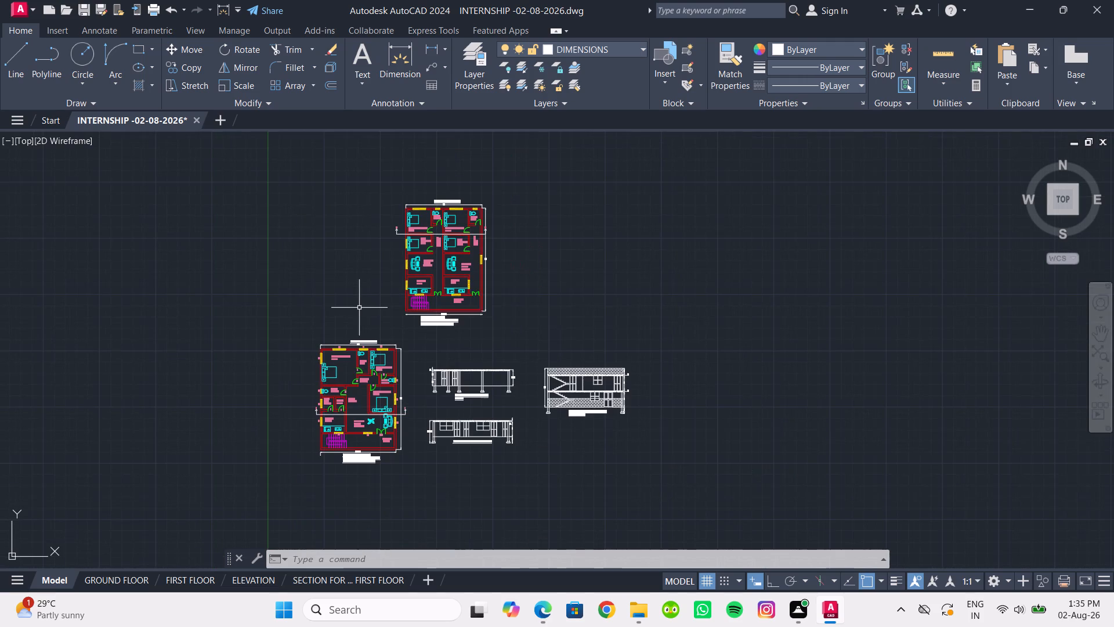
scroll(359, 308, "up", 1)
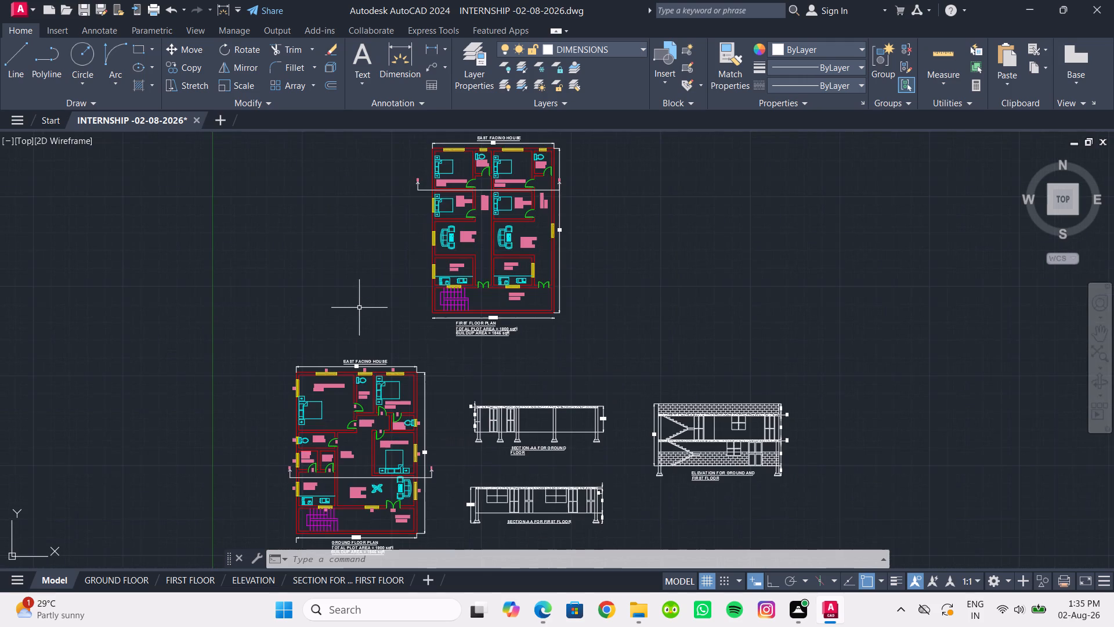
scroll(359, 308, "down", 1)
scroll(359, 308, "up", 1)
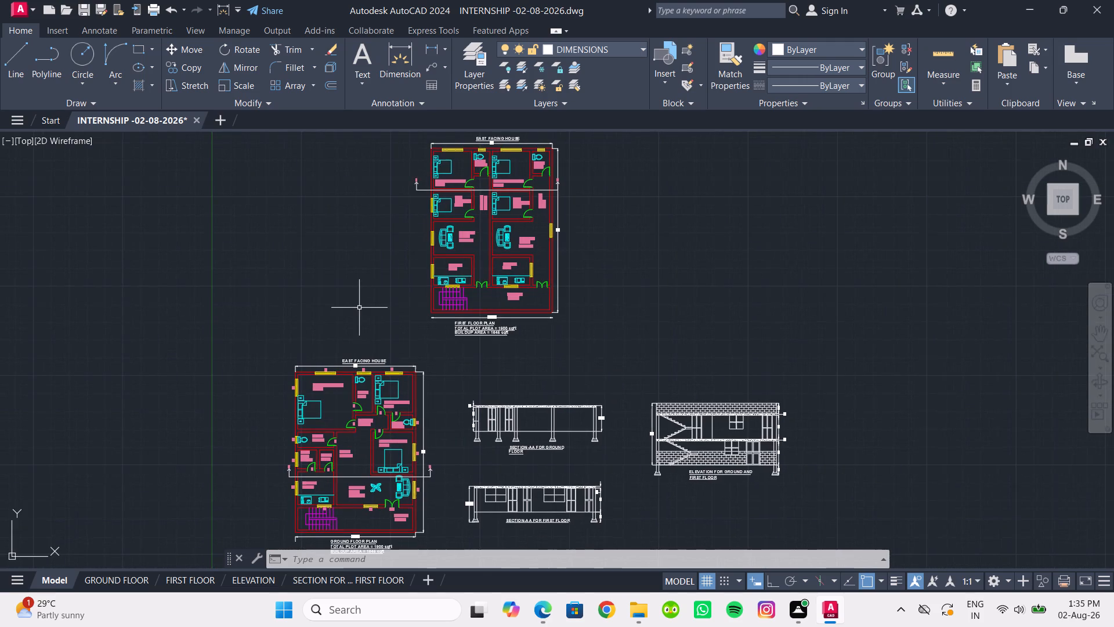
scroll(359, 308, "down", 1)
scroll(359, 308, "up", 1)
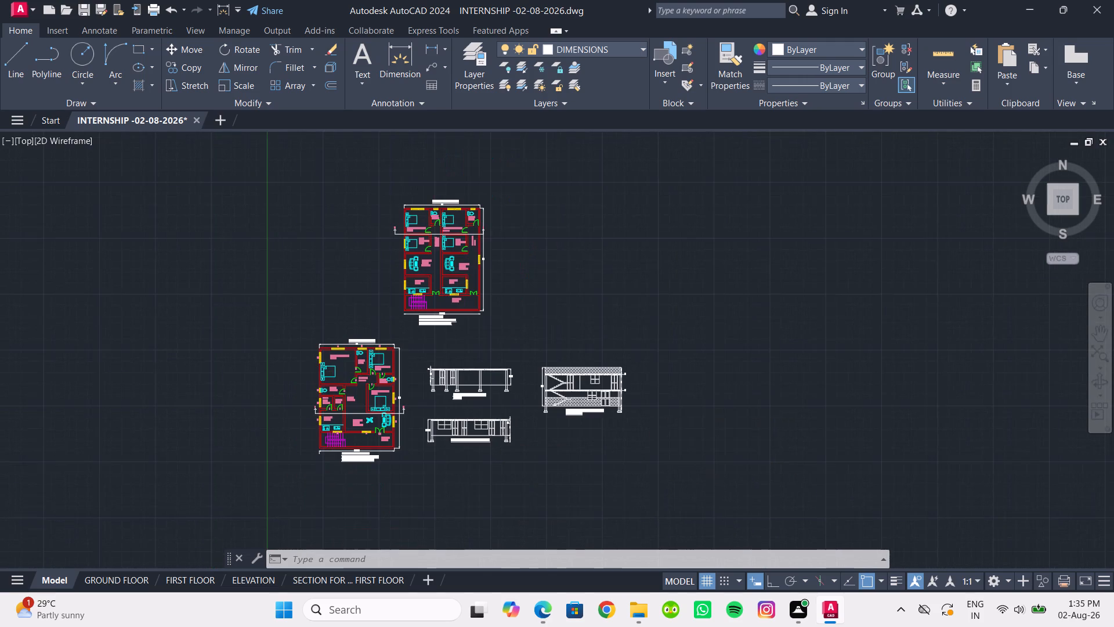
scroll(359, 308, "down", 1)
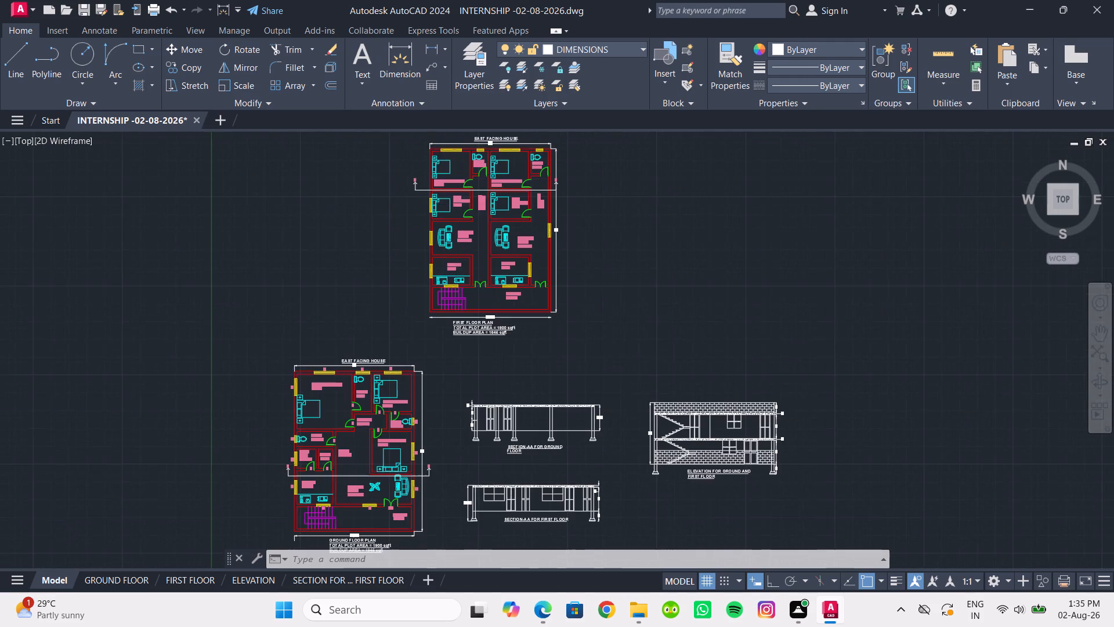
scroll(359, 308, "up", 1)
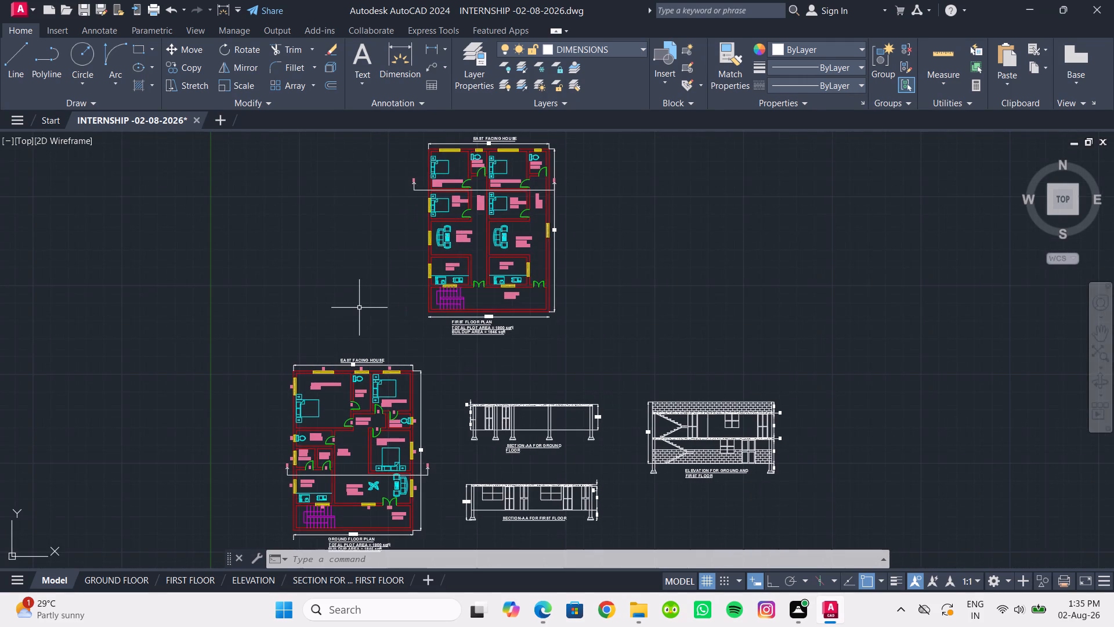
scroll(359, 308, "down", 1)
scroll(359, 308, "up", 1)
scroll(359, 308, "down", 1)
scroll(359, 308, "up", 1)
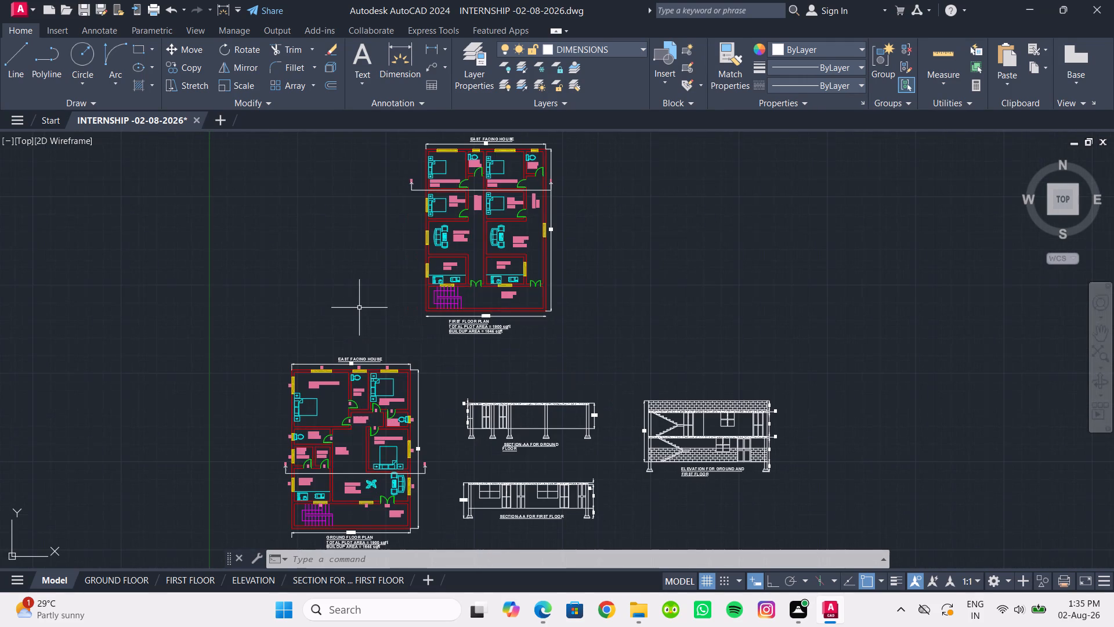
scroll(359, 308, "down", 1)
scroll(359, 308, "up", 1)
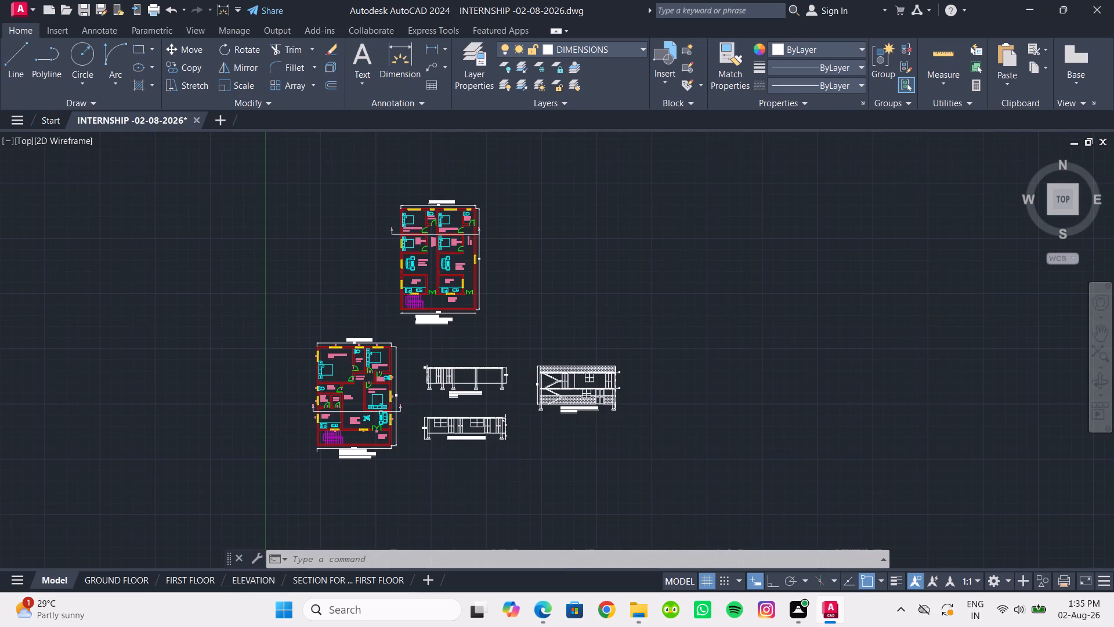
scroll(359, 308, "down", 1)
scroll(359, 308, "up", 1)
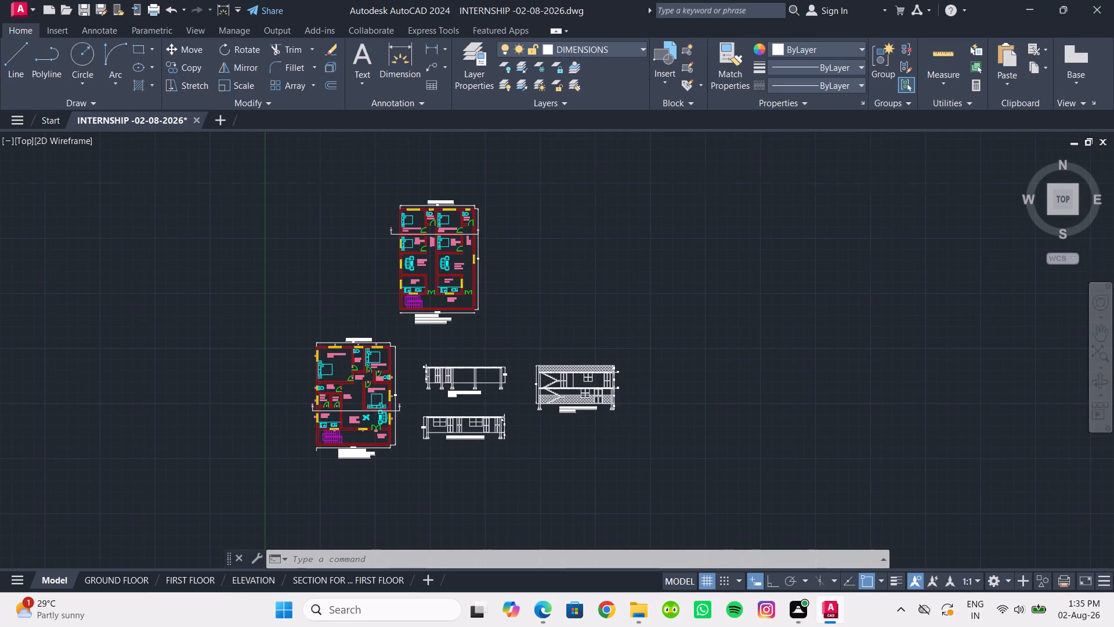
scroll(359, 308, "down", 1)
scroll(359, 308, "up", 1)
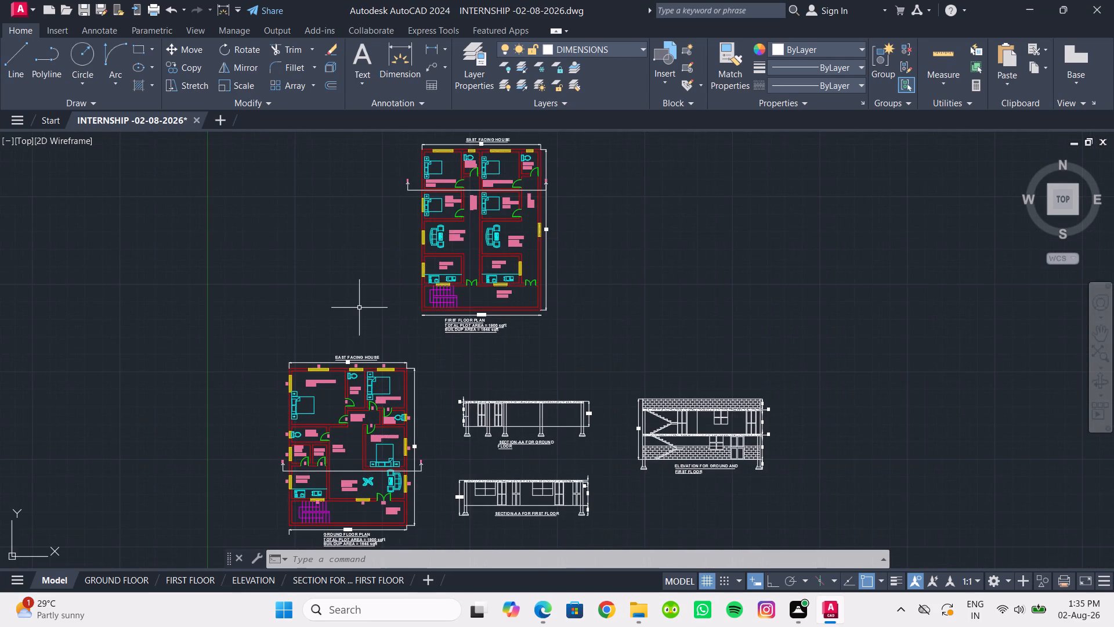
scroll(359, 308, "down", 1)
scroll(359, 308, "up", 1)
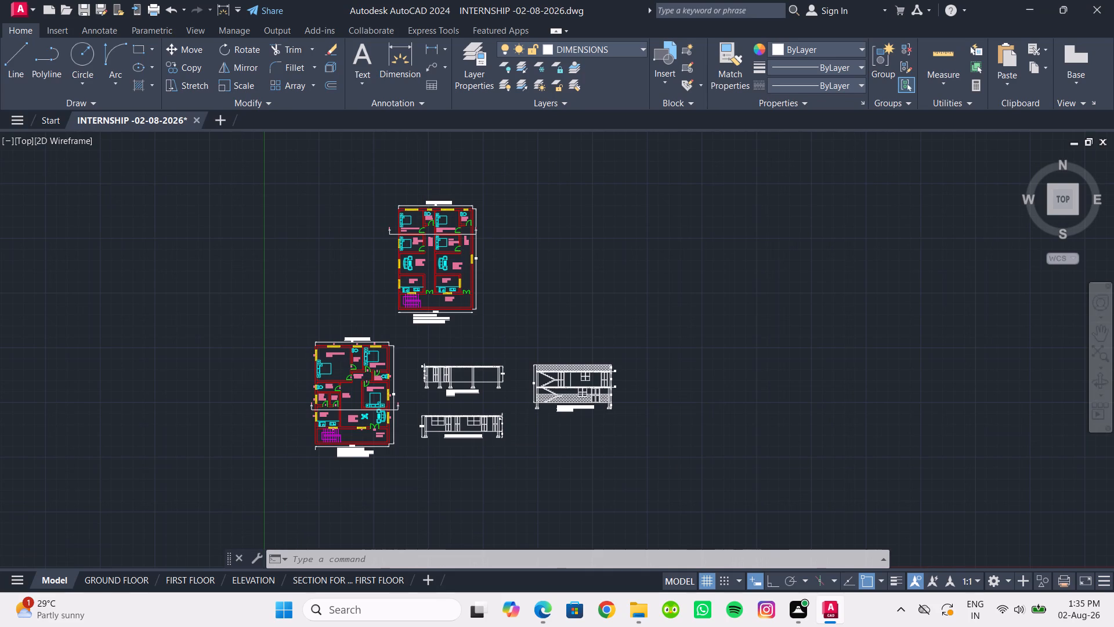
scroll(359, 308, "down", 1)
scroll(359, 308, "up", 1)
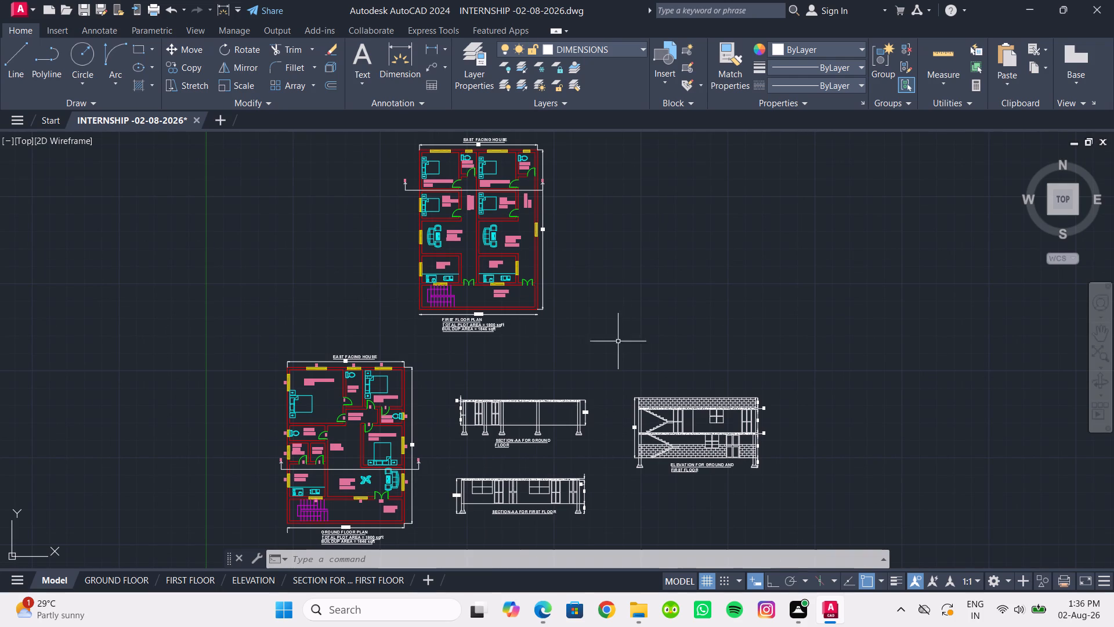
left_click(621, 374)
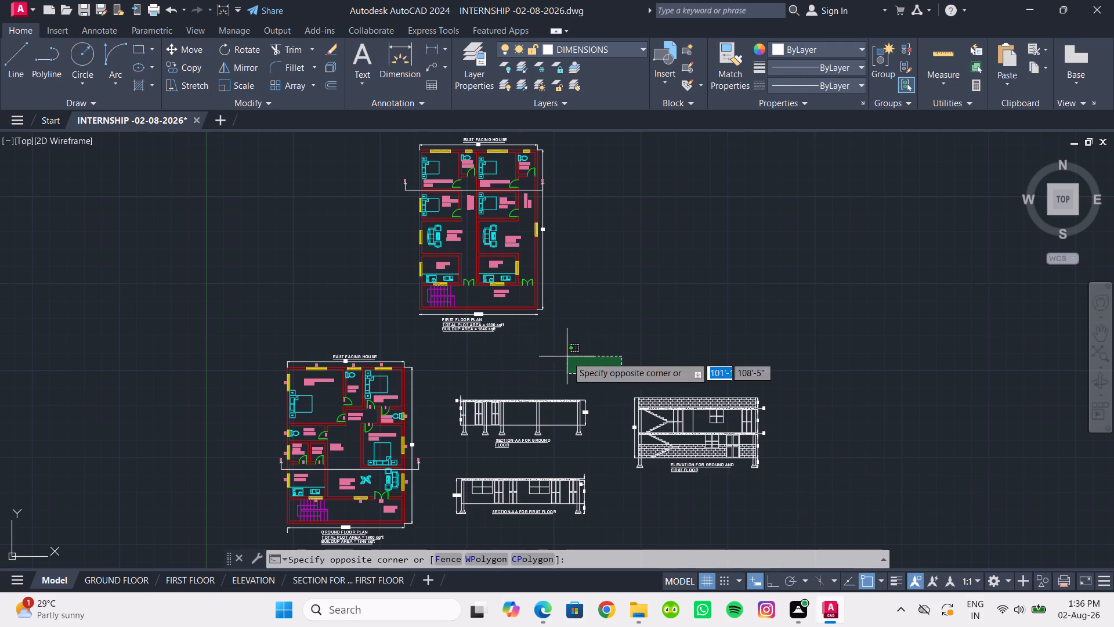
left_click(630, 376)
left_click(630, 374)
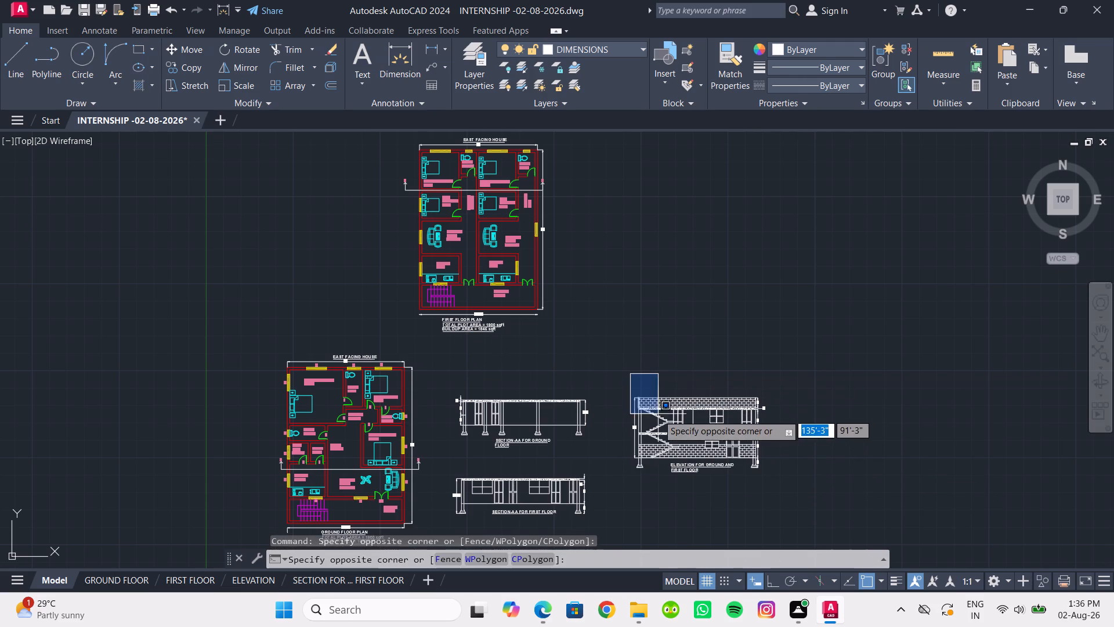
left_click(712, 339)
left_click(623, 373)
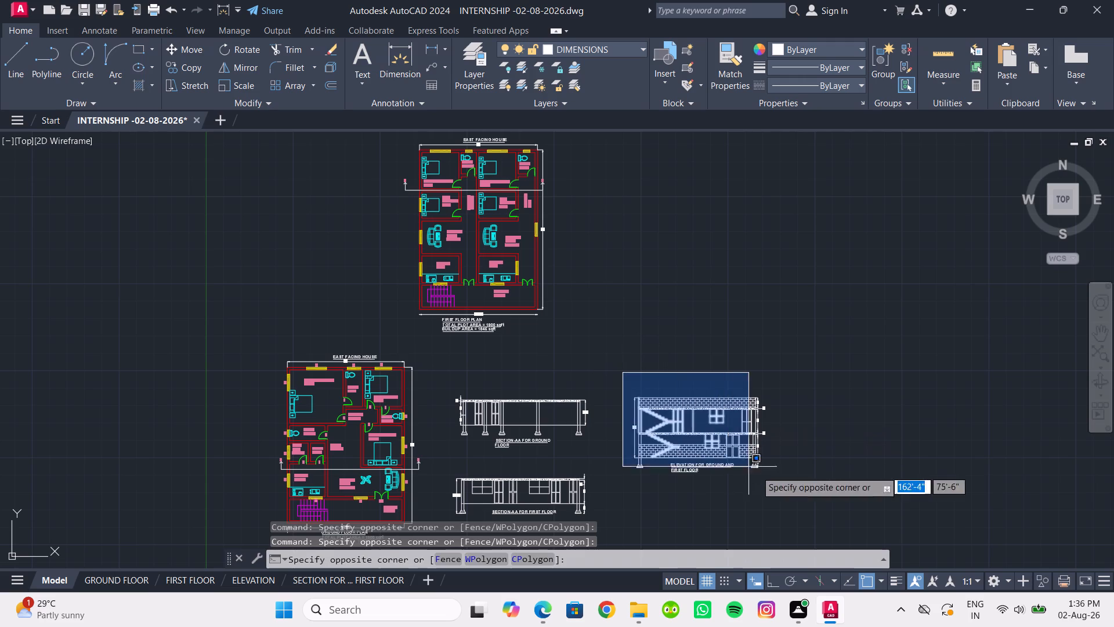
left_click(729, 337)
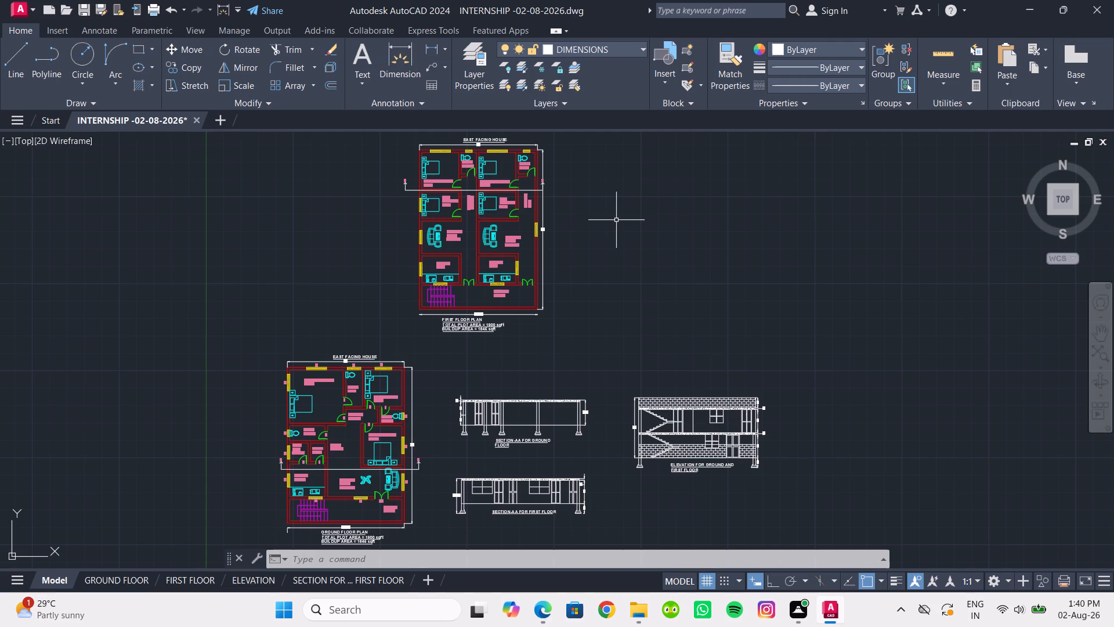
Examine the elevation for the ground and first floors and the neighbouring ground floor AA section up close.
scroll(743, 246, "down", 1)
middle_click_drag(734, 248, 725, 248)
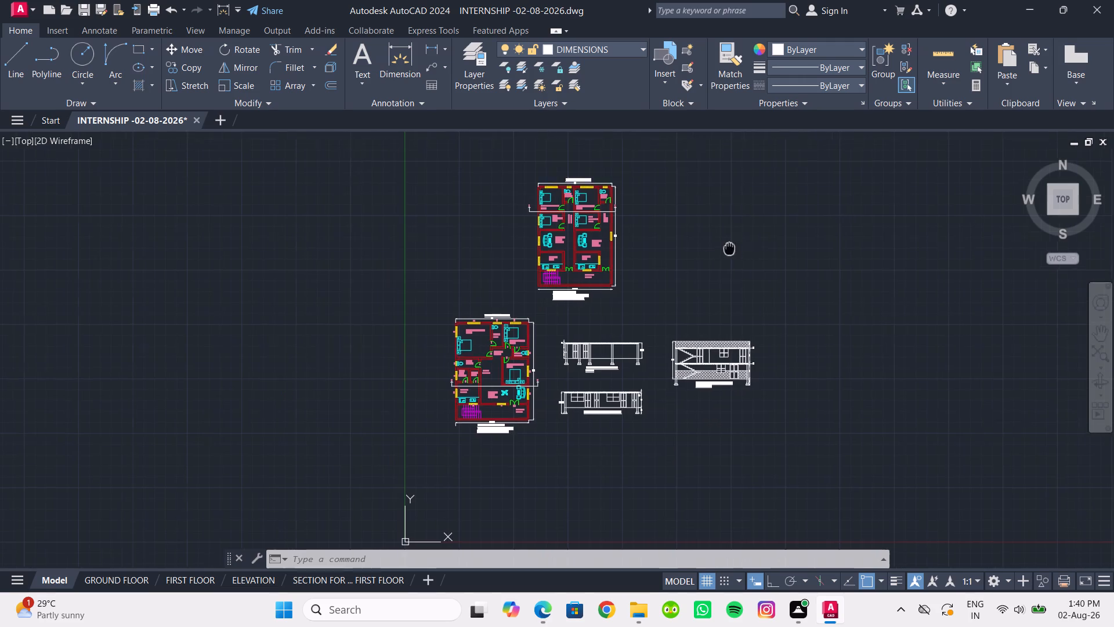
middle_click_drag(725, 248, 686, 260)
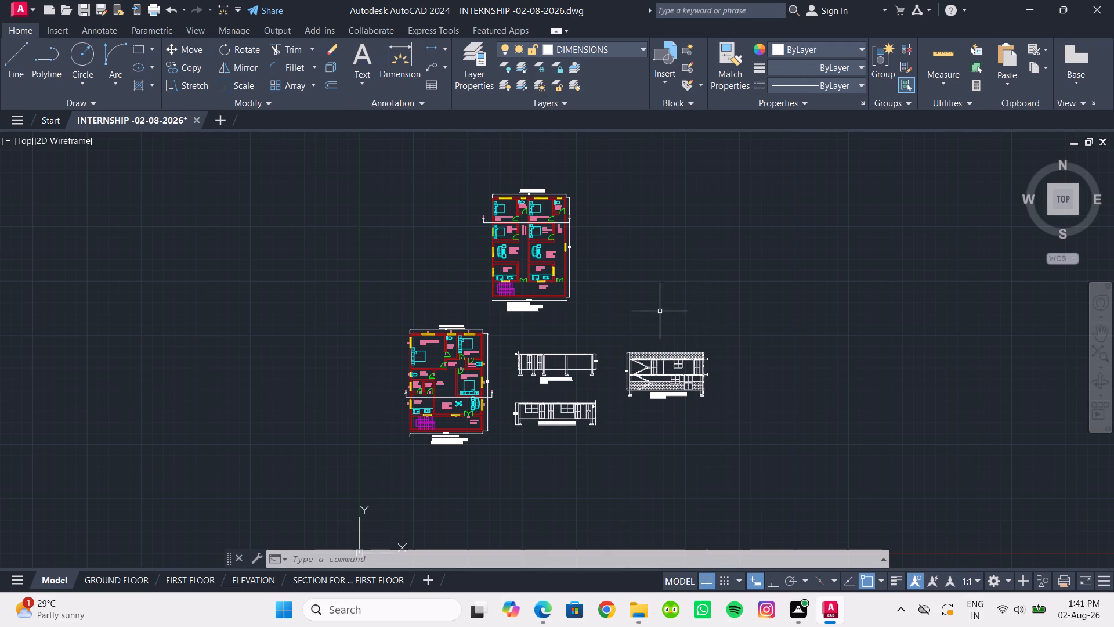
scroll(635, 379, "up", 1)
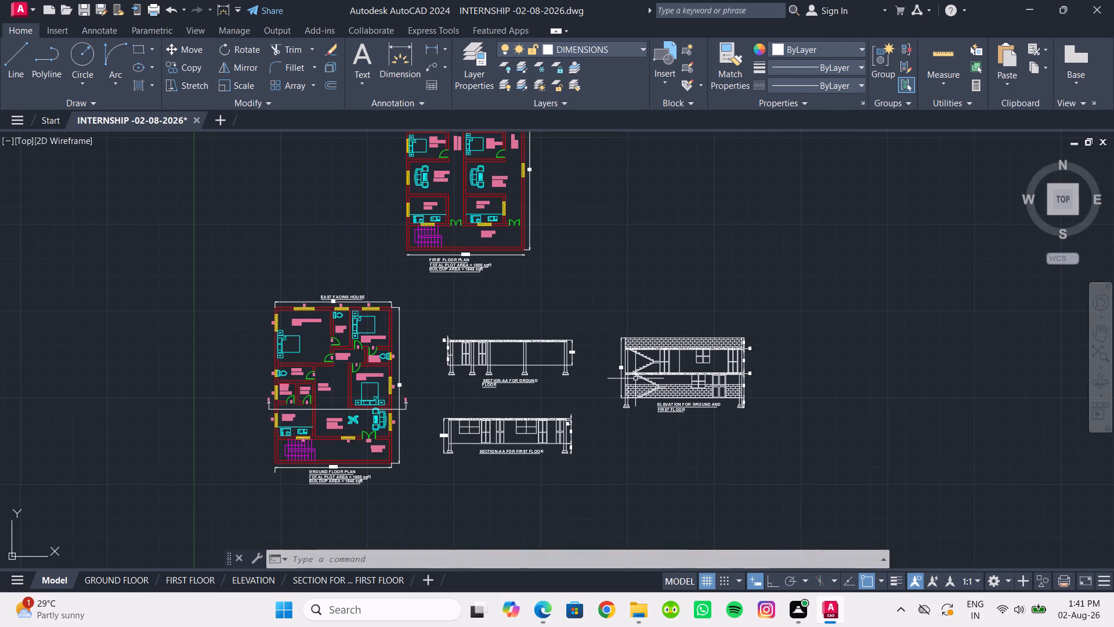
scroll(635, 379, "up", 2)
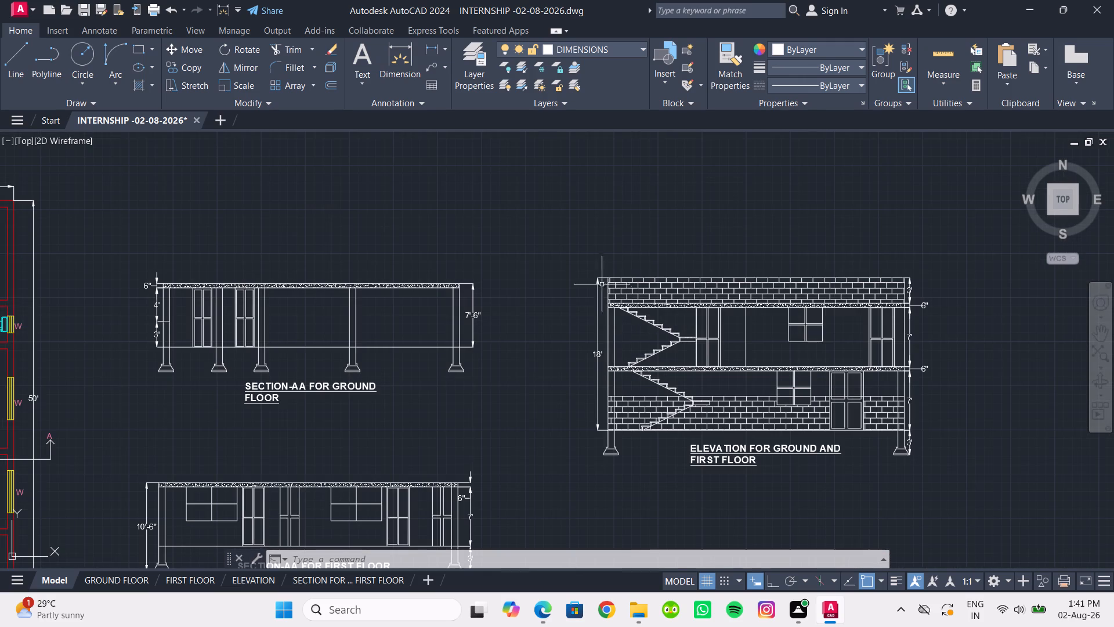
scroll(591, 258, "up", 1)
scroll(591, 258, "down", 2)
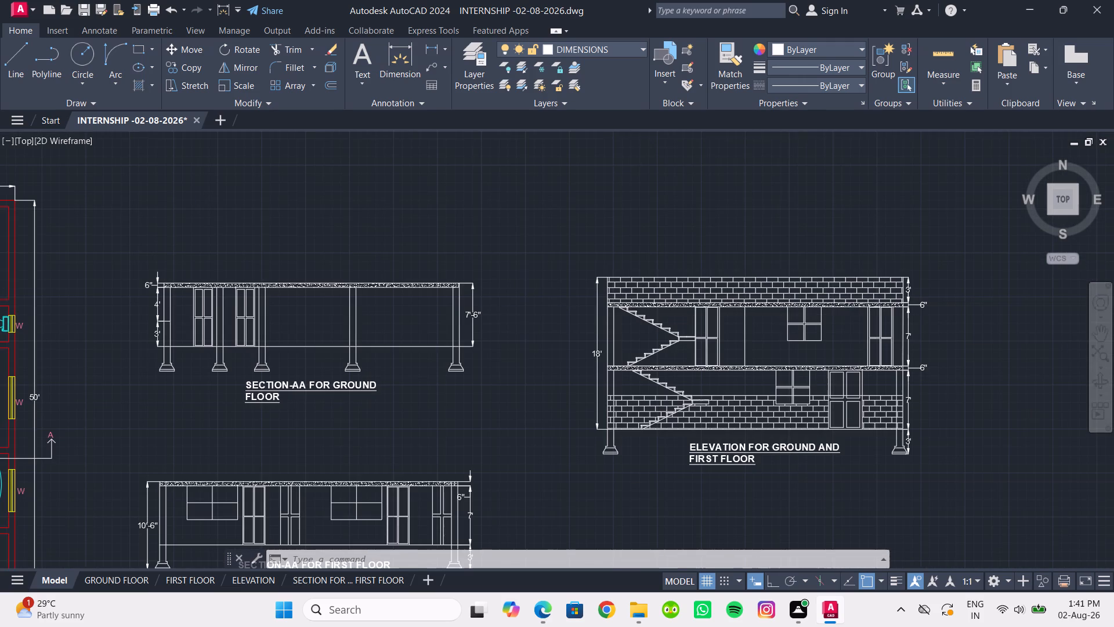
scroll(591, 258, "up", 3)
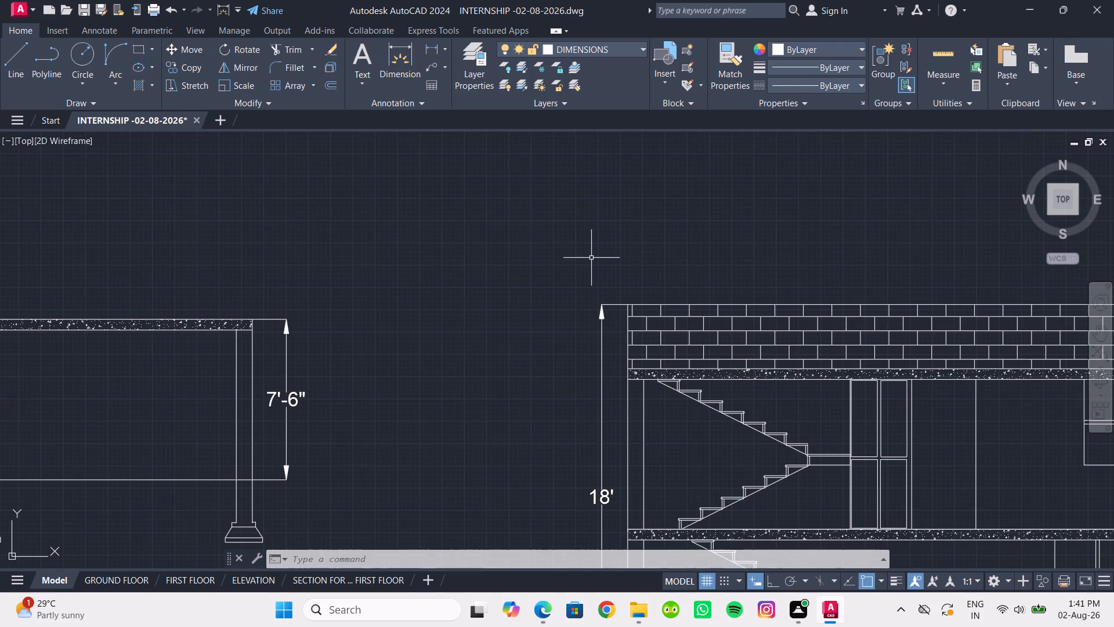
scroll(591, 258, "down", 2)
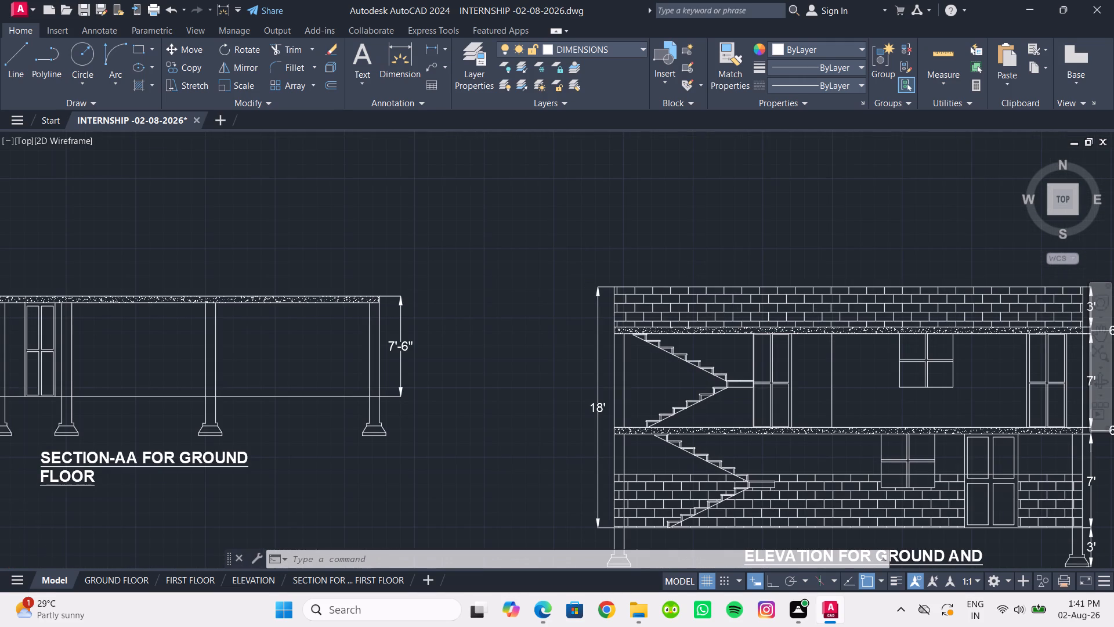
scroll(591, 258, "up", 1)
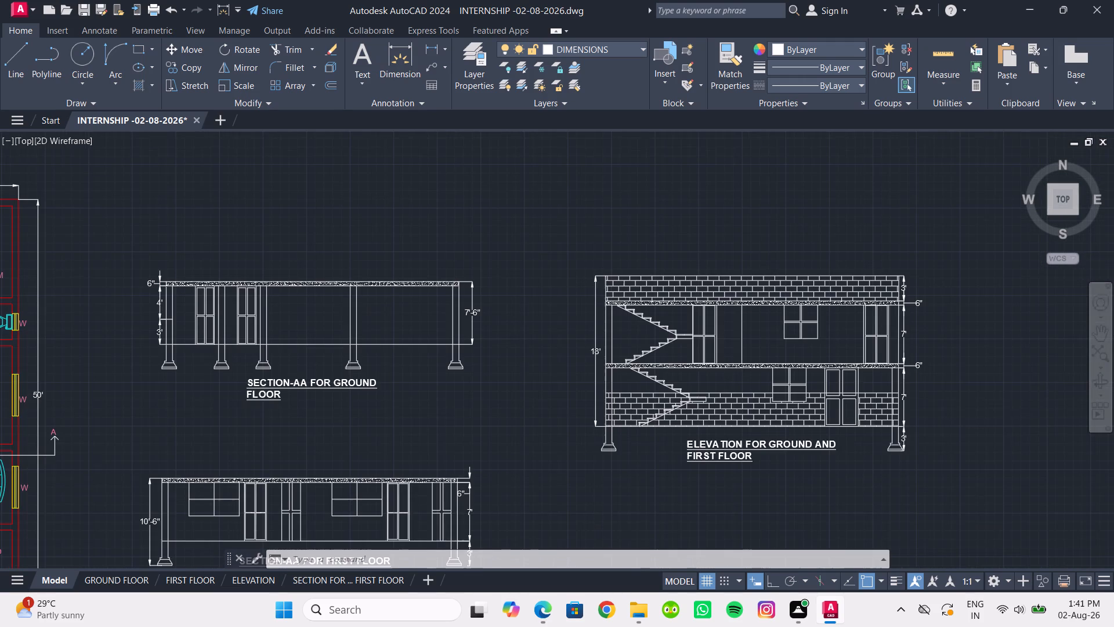
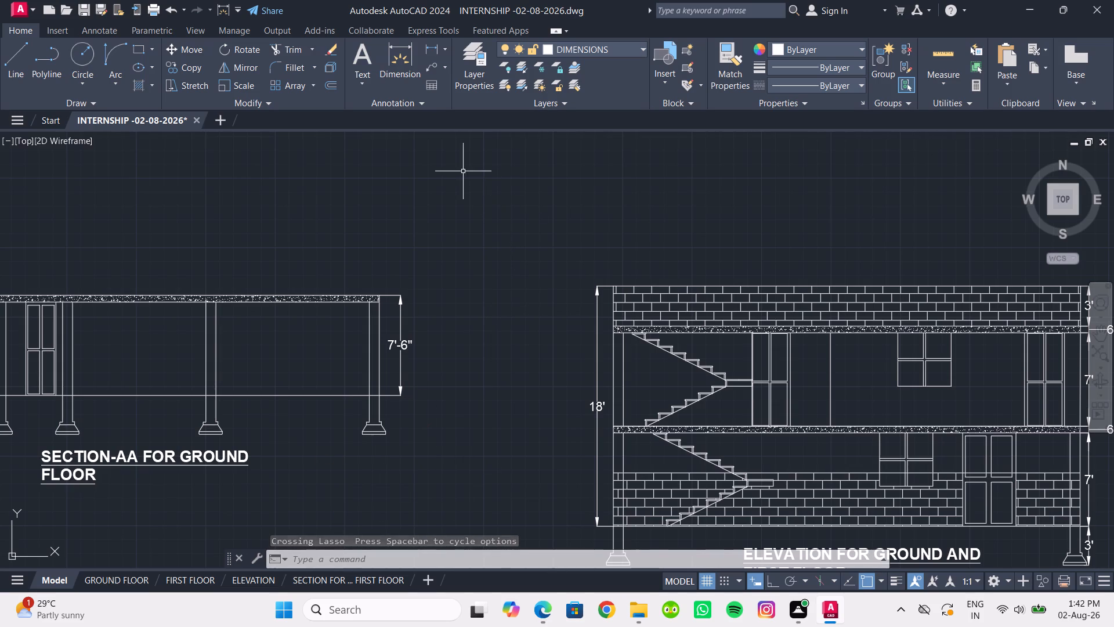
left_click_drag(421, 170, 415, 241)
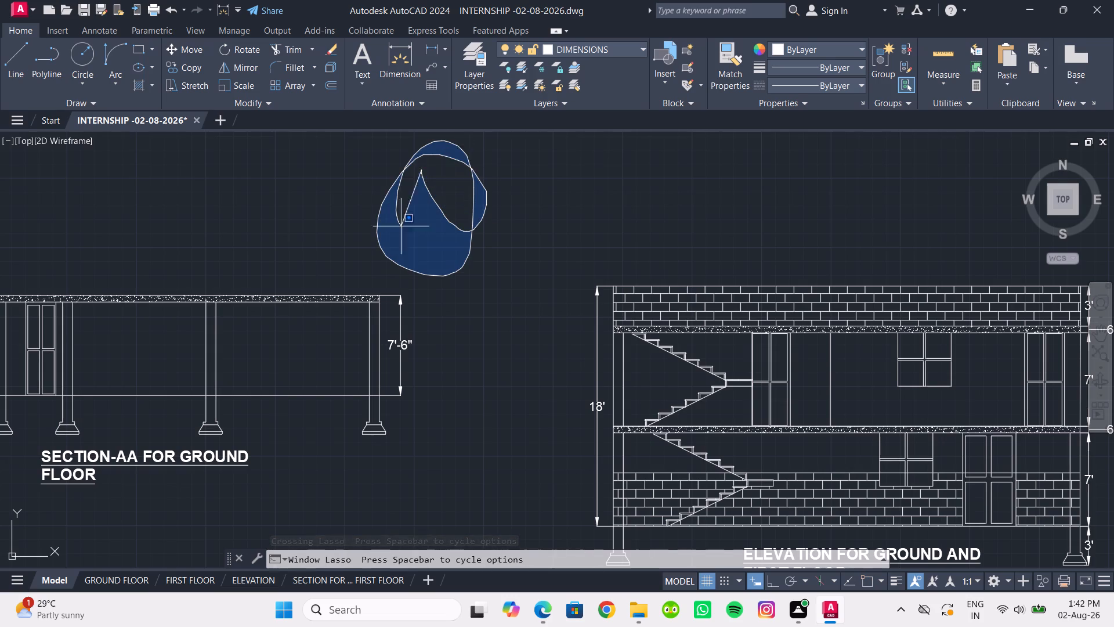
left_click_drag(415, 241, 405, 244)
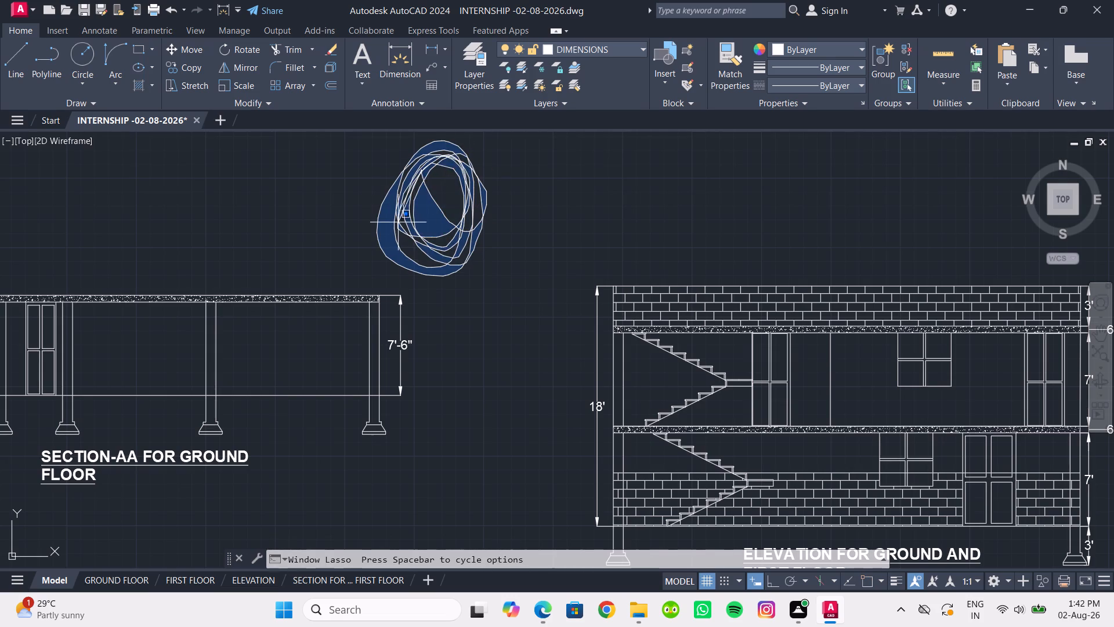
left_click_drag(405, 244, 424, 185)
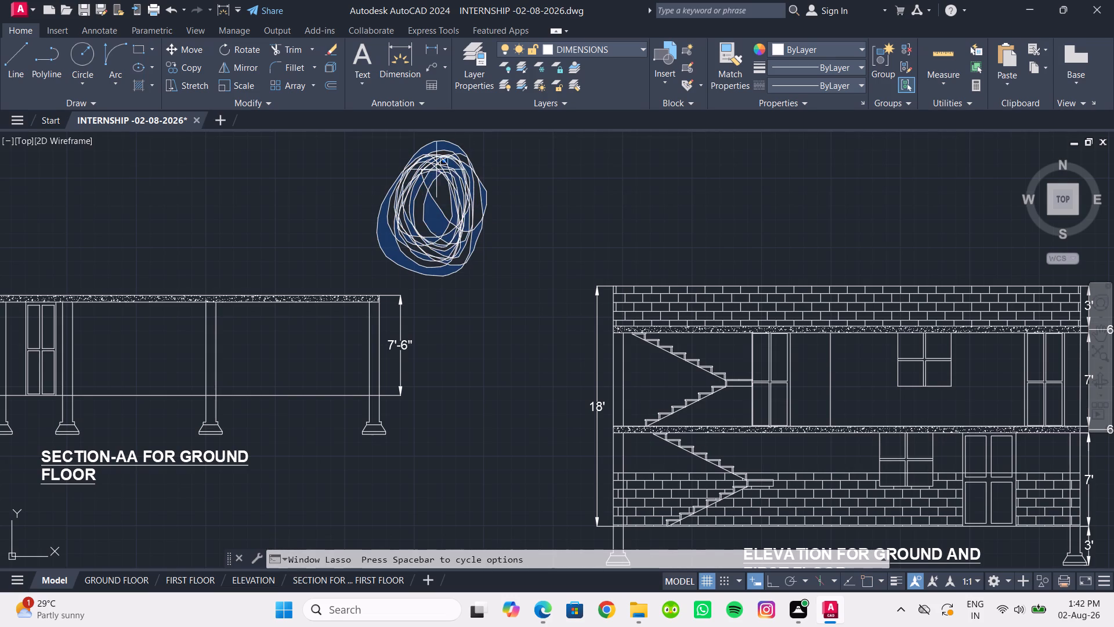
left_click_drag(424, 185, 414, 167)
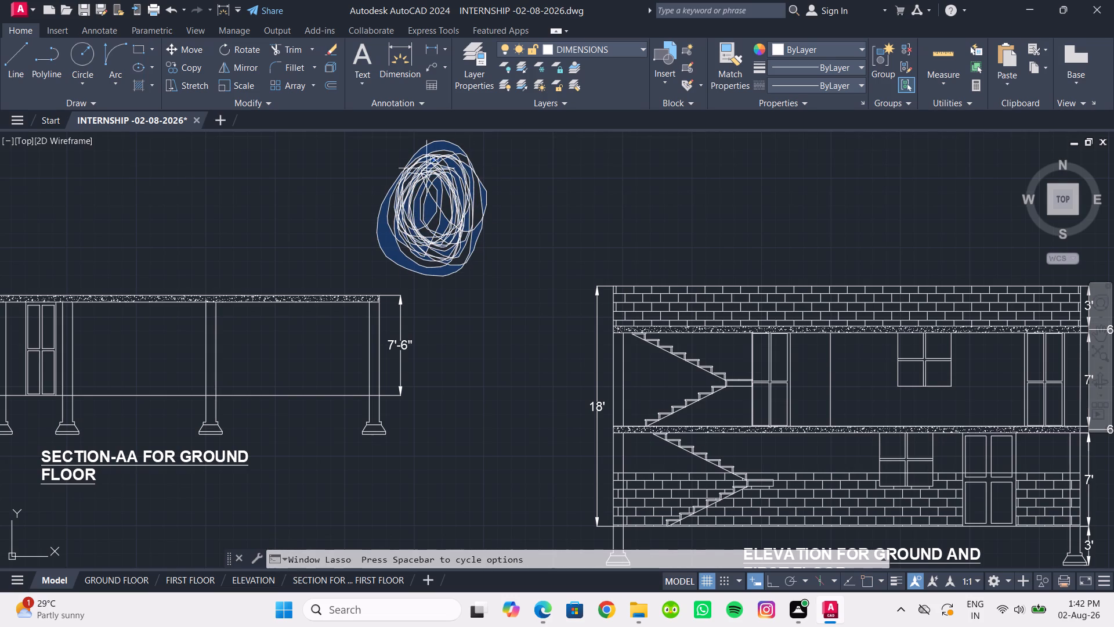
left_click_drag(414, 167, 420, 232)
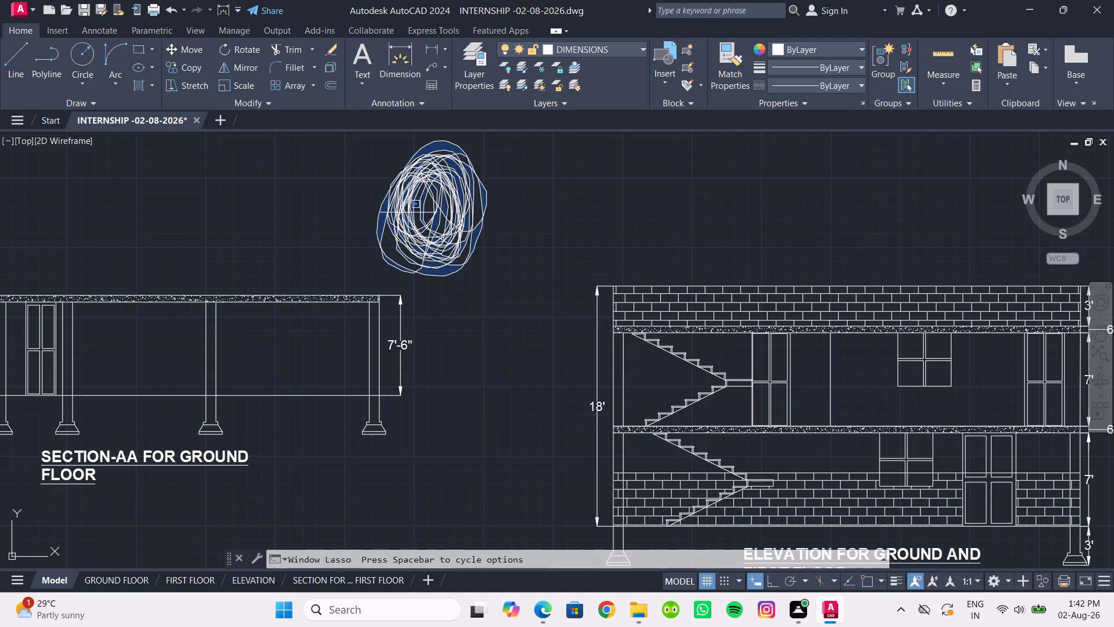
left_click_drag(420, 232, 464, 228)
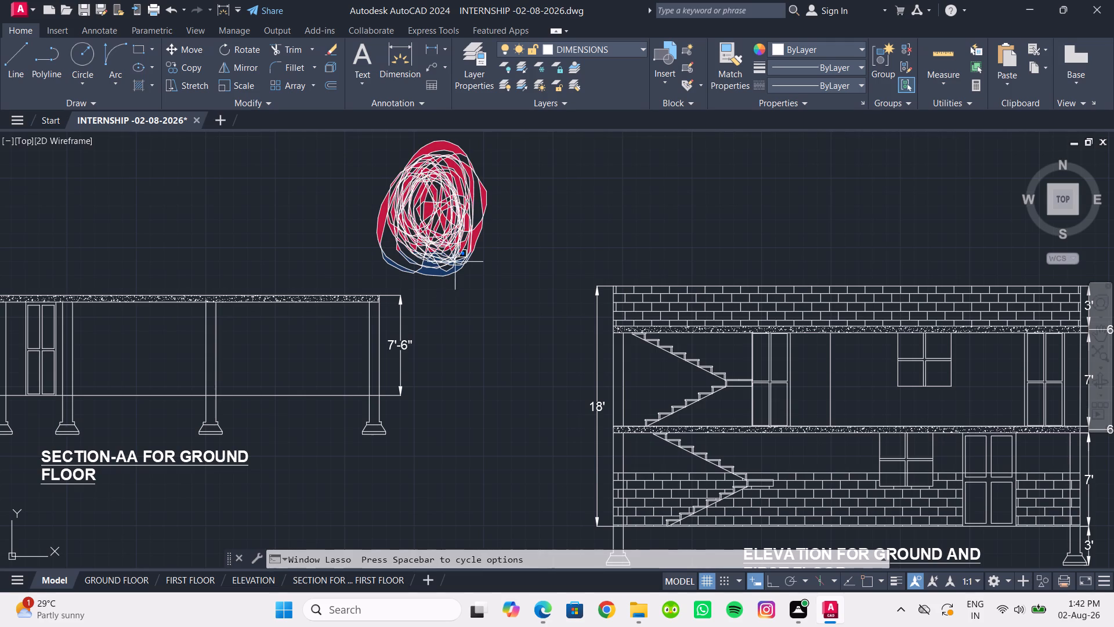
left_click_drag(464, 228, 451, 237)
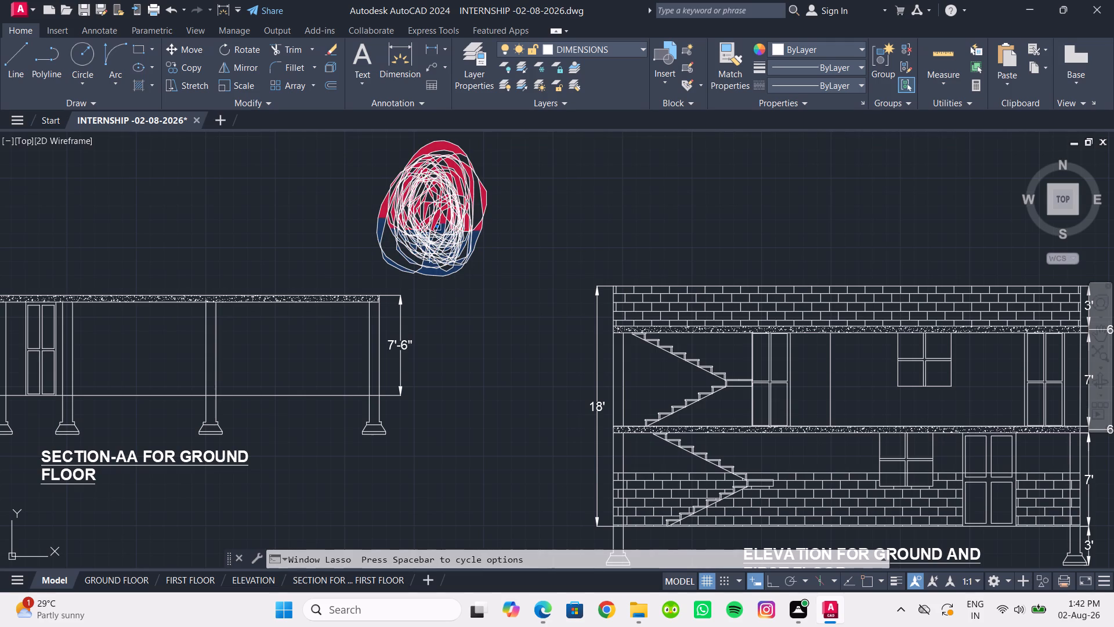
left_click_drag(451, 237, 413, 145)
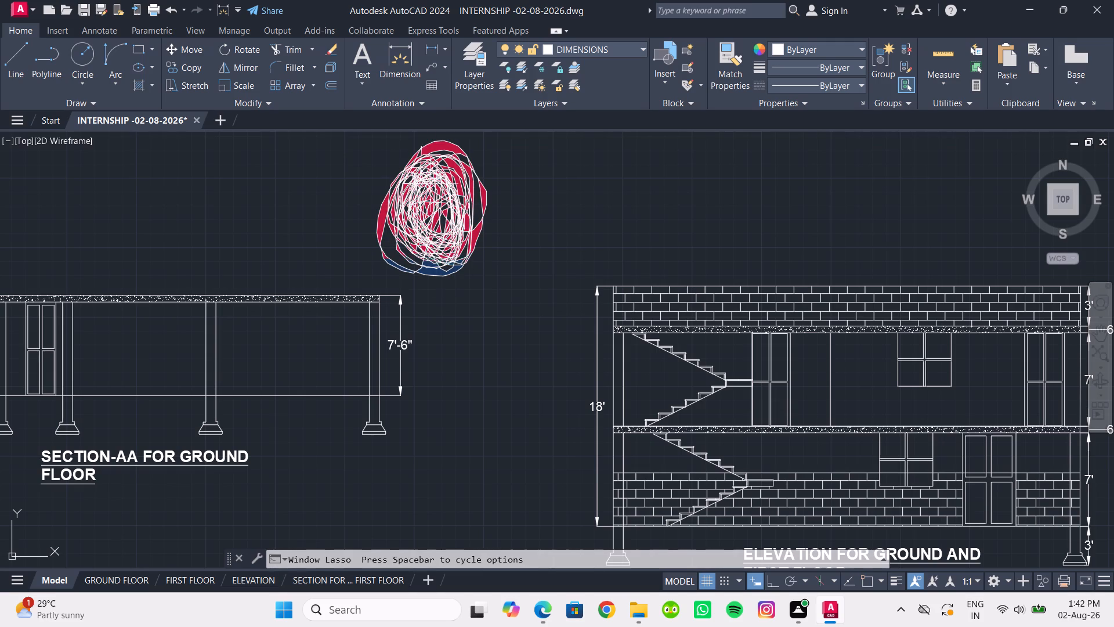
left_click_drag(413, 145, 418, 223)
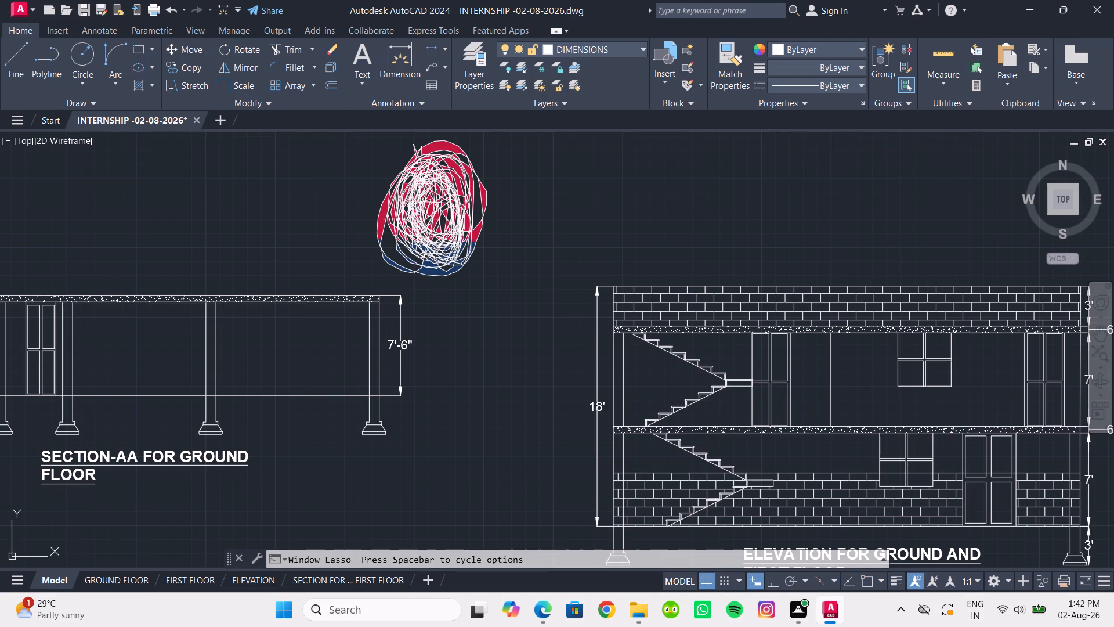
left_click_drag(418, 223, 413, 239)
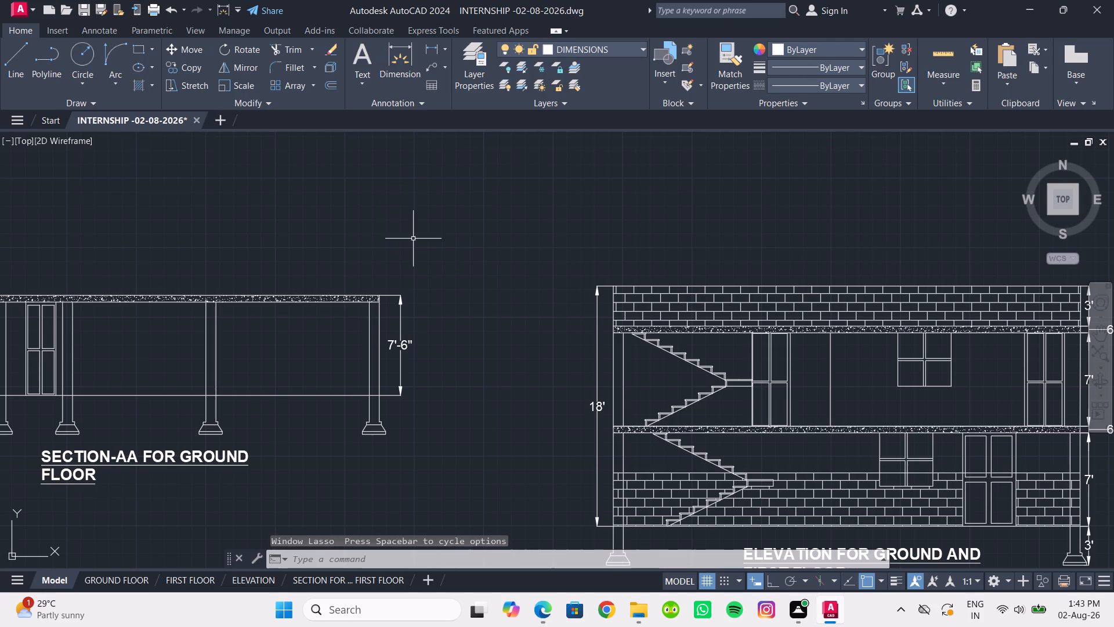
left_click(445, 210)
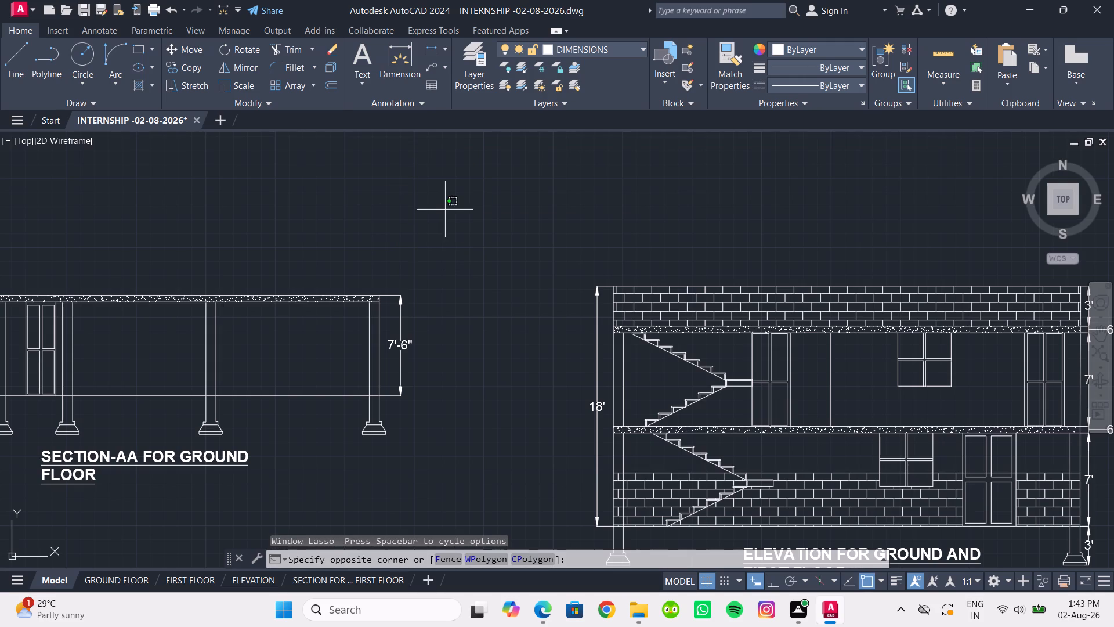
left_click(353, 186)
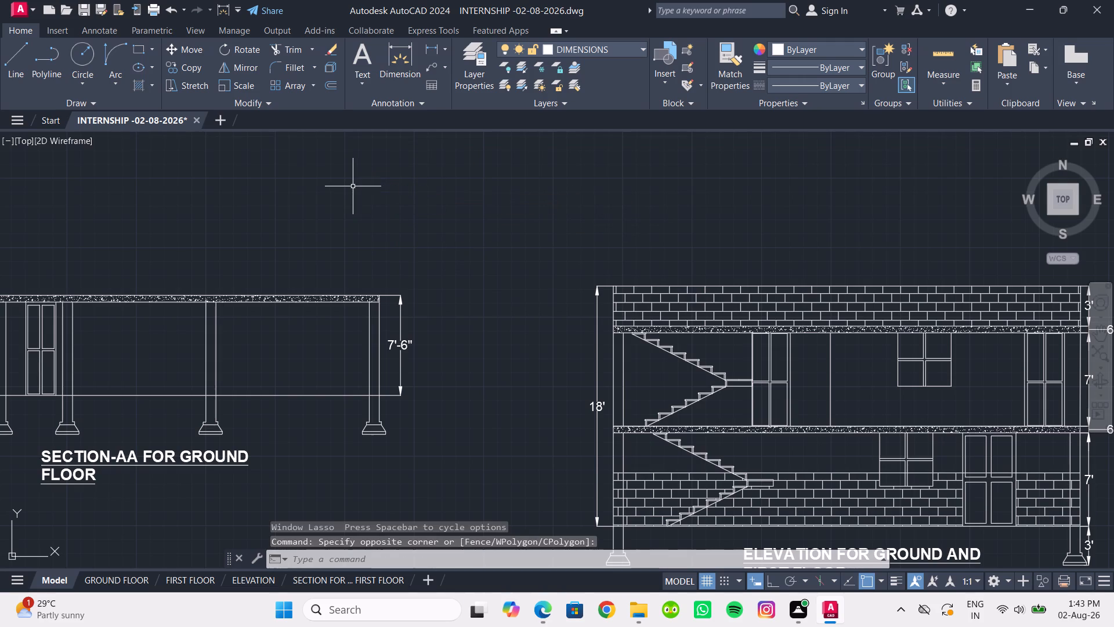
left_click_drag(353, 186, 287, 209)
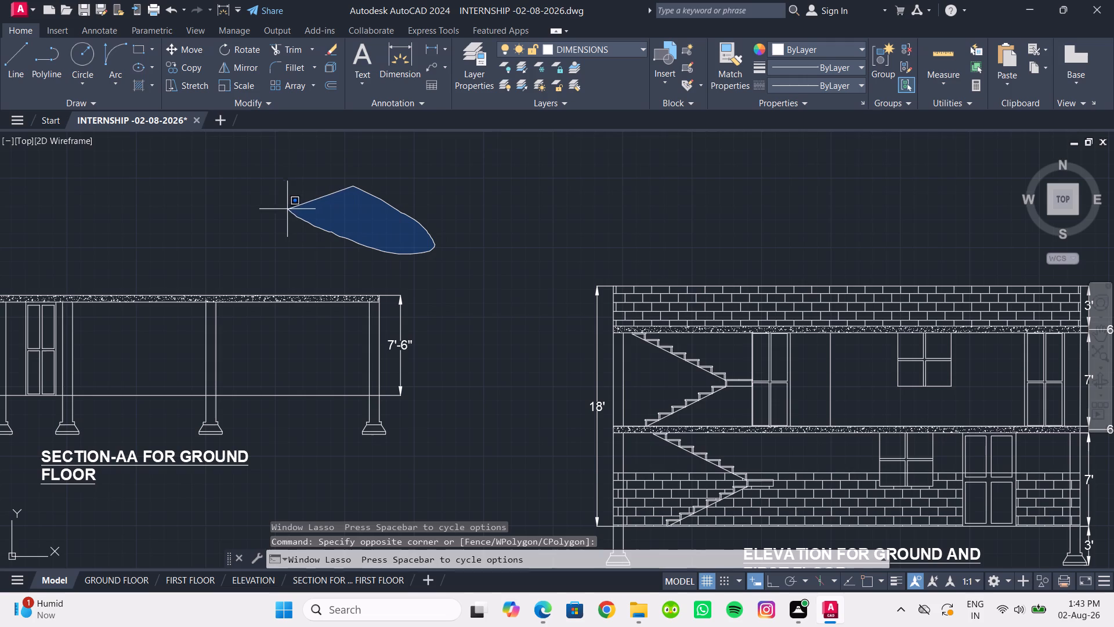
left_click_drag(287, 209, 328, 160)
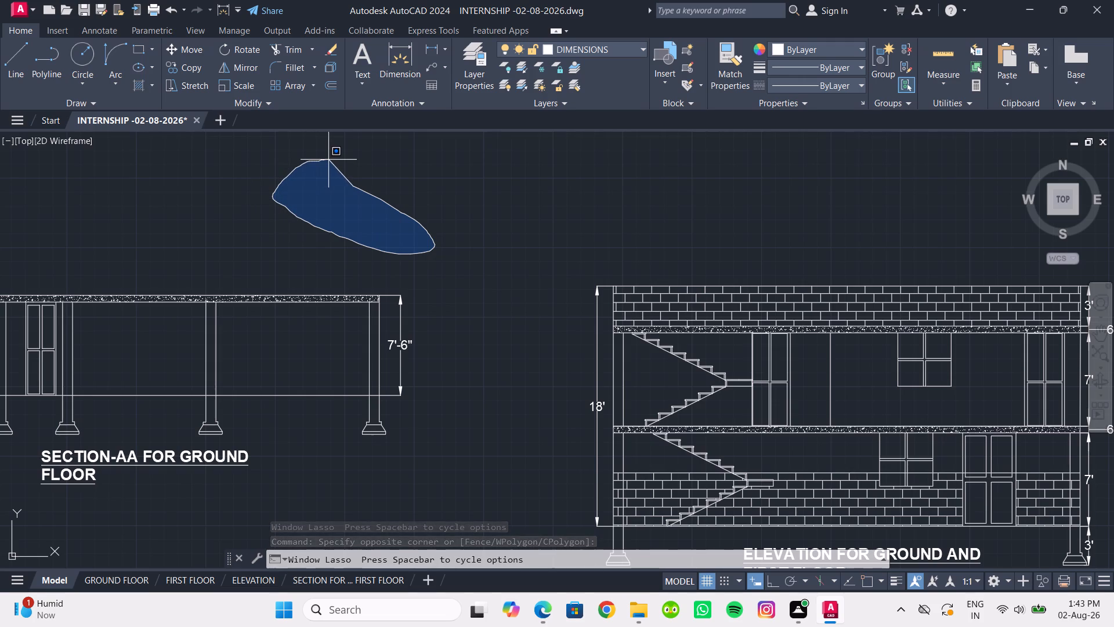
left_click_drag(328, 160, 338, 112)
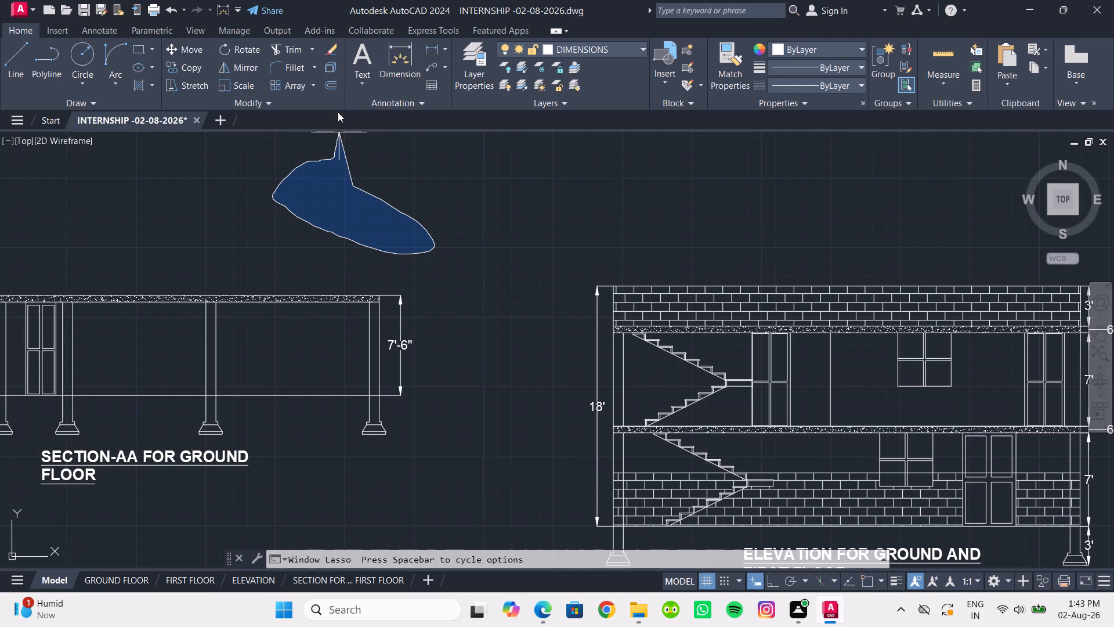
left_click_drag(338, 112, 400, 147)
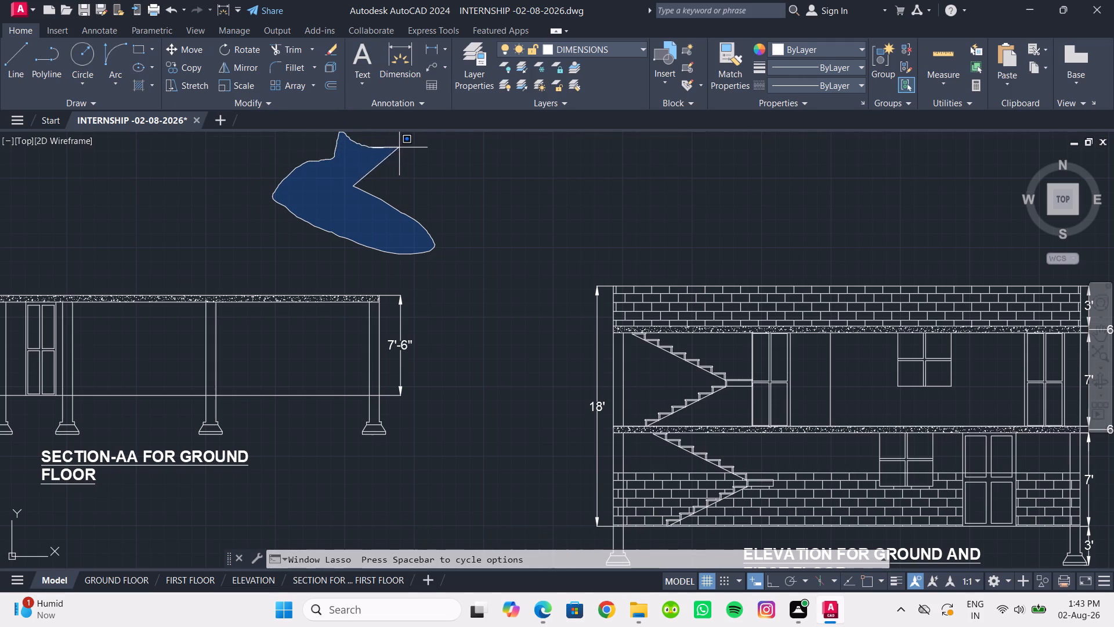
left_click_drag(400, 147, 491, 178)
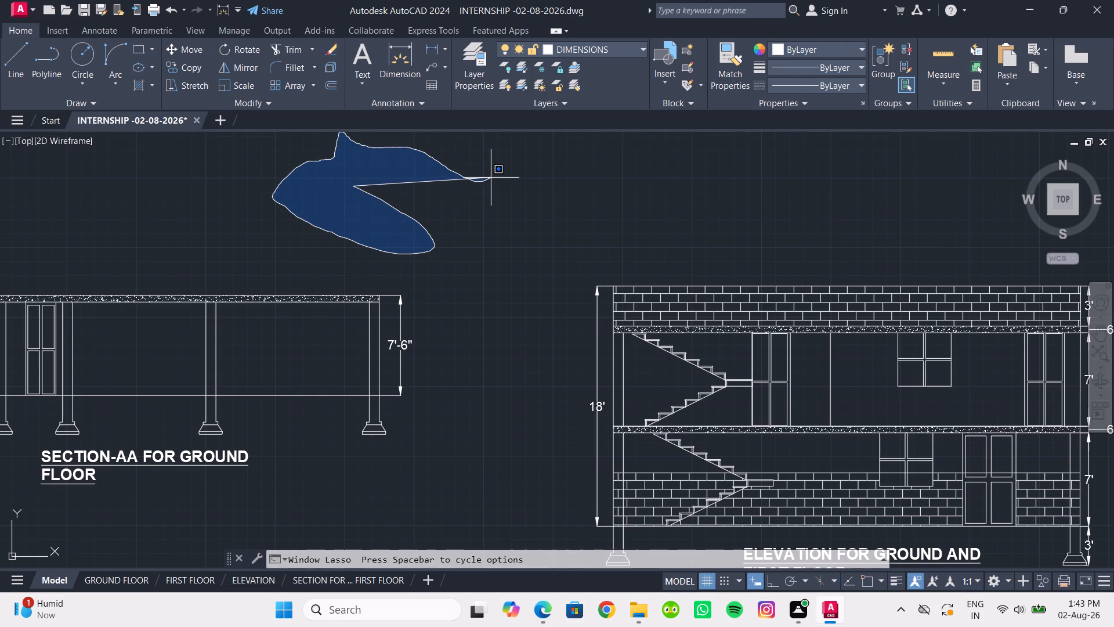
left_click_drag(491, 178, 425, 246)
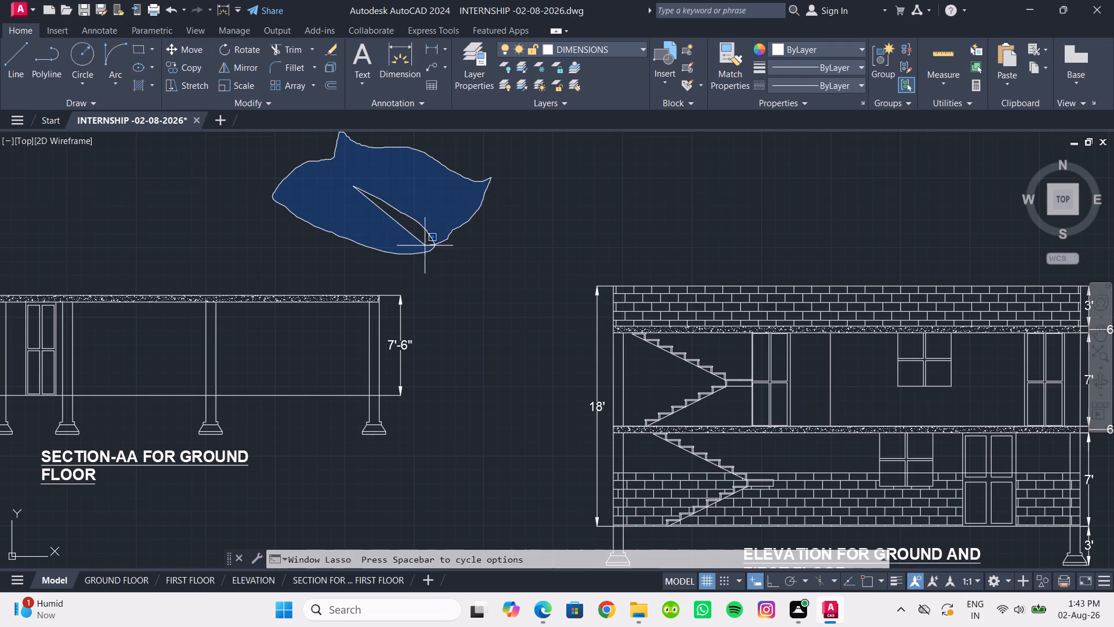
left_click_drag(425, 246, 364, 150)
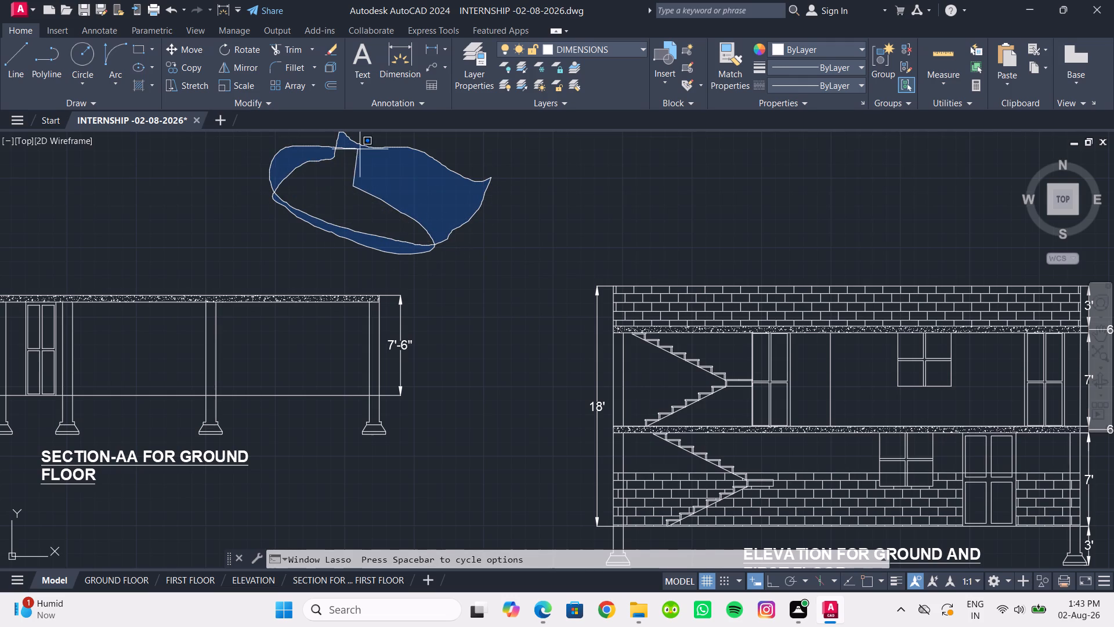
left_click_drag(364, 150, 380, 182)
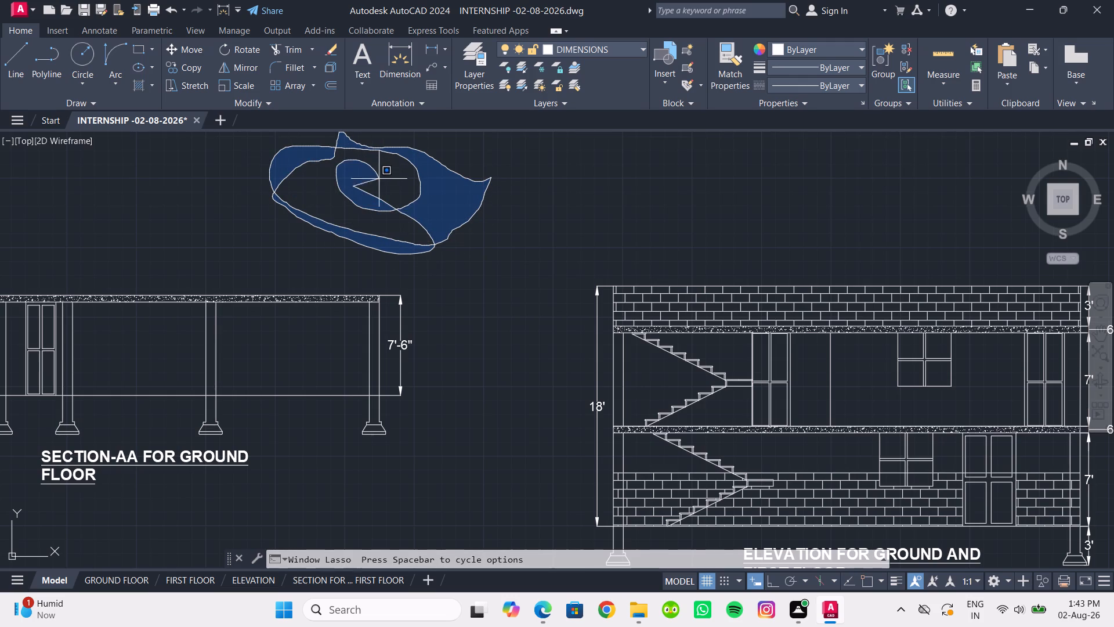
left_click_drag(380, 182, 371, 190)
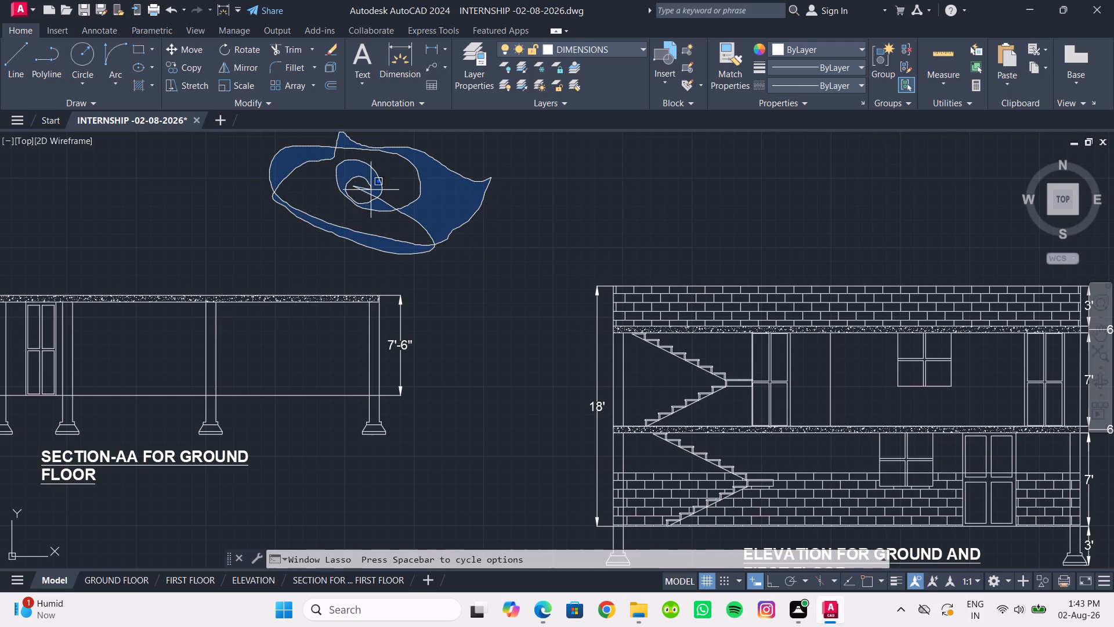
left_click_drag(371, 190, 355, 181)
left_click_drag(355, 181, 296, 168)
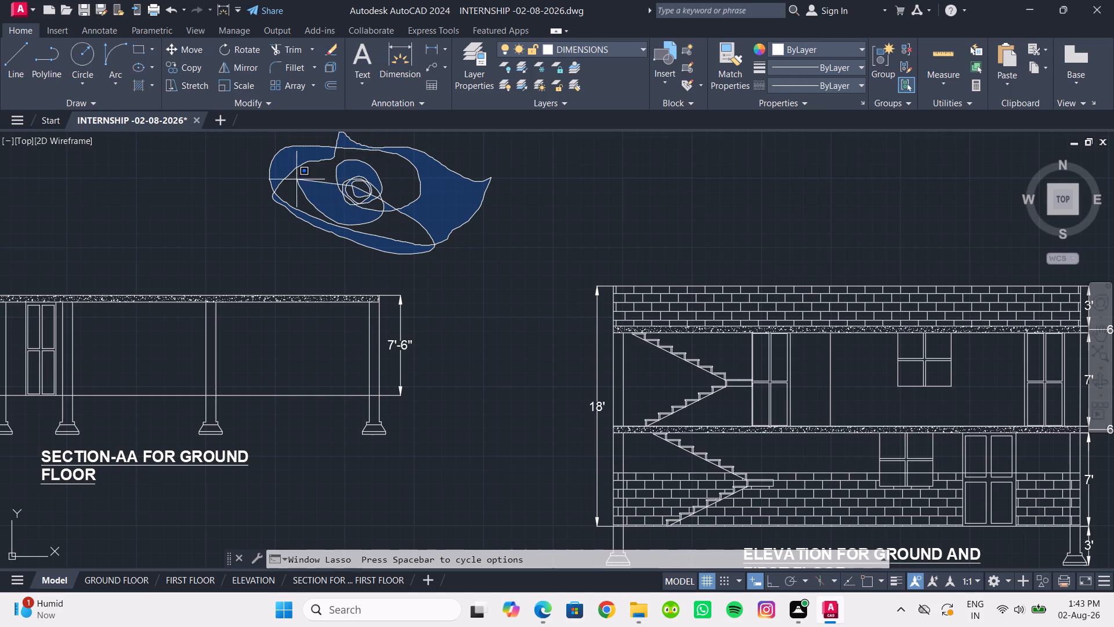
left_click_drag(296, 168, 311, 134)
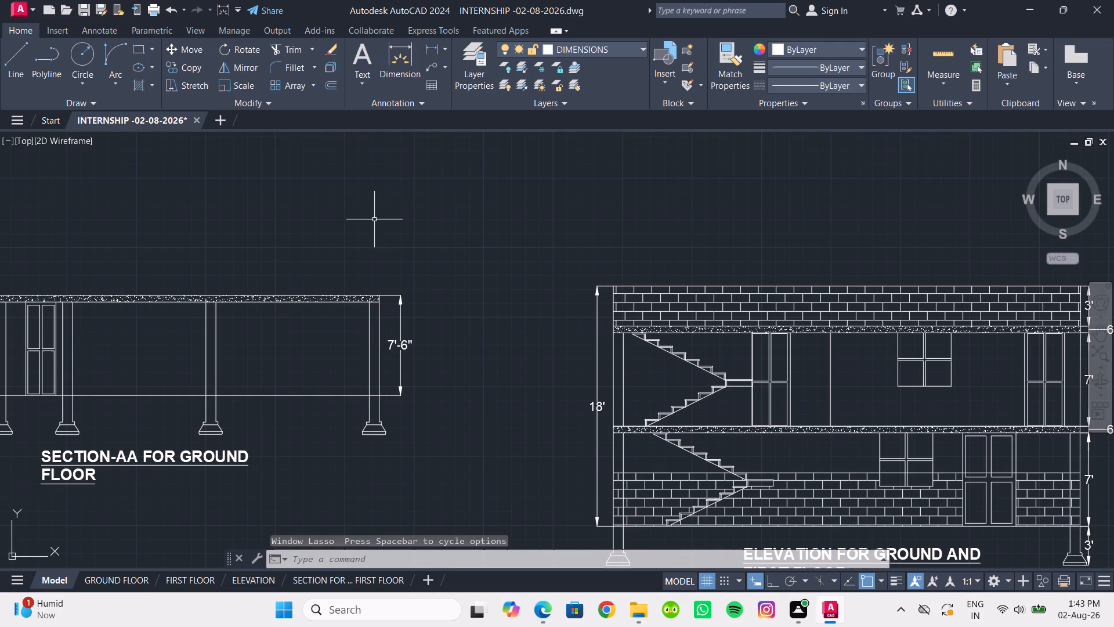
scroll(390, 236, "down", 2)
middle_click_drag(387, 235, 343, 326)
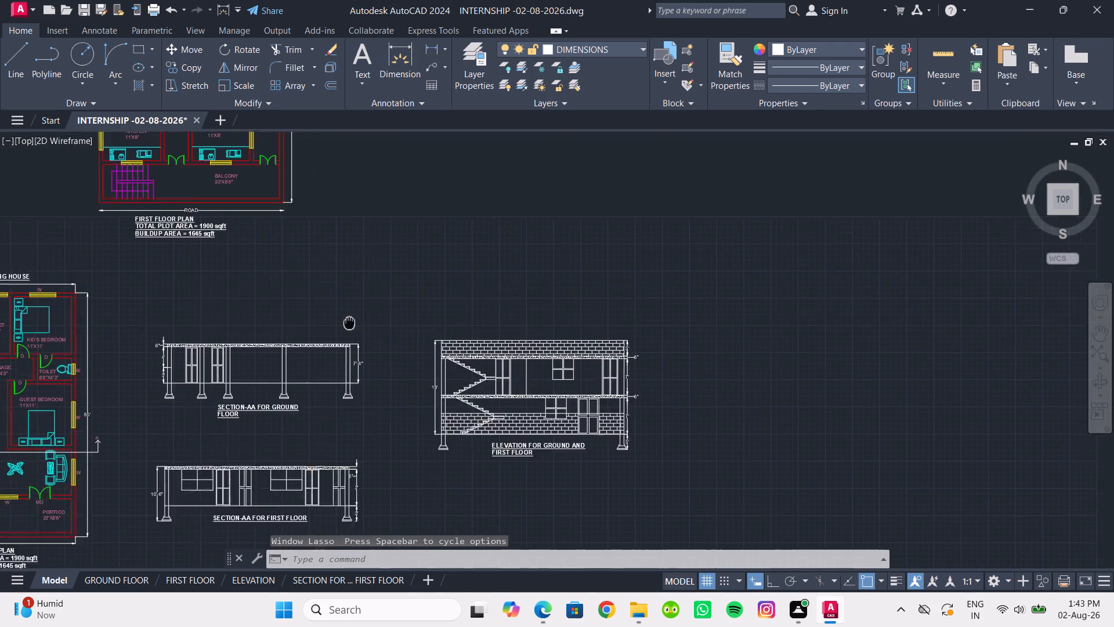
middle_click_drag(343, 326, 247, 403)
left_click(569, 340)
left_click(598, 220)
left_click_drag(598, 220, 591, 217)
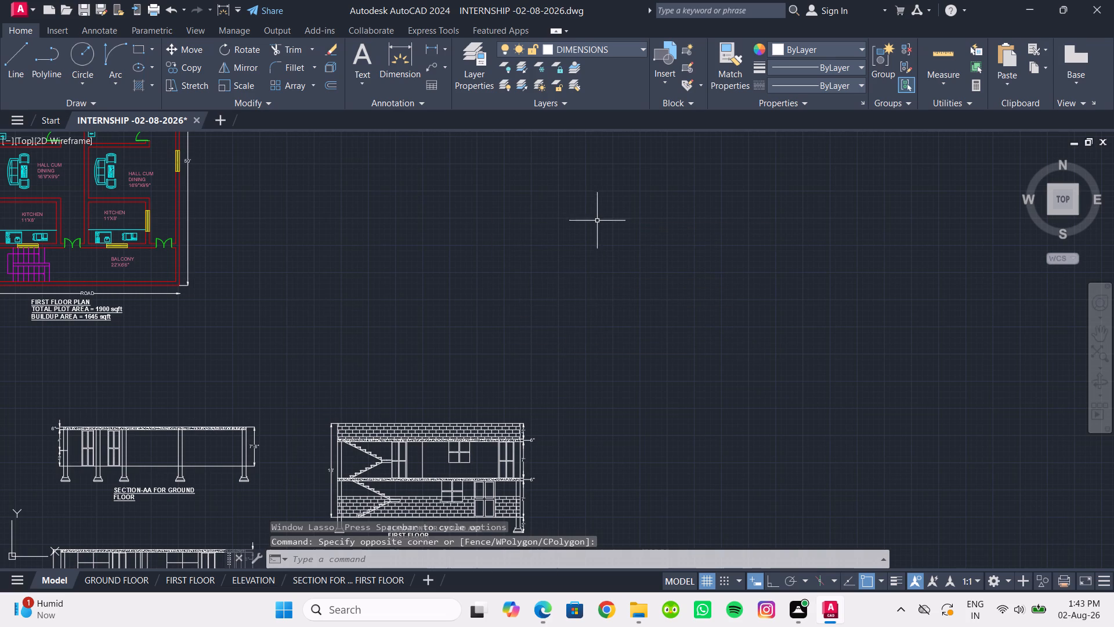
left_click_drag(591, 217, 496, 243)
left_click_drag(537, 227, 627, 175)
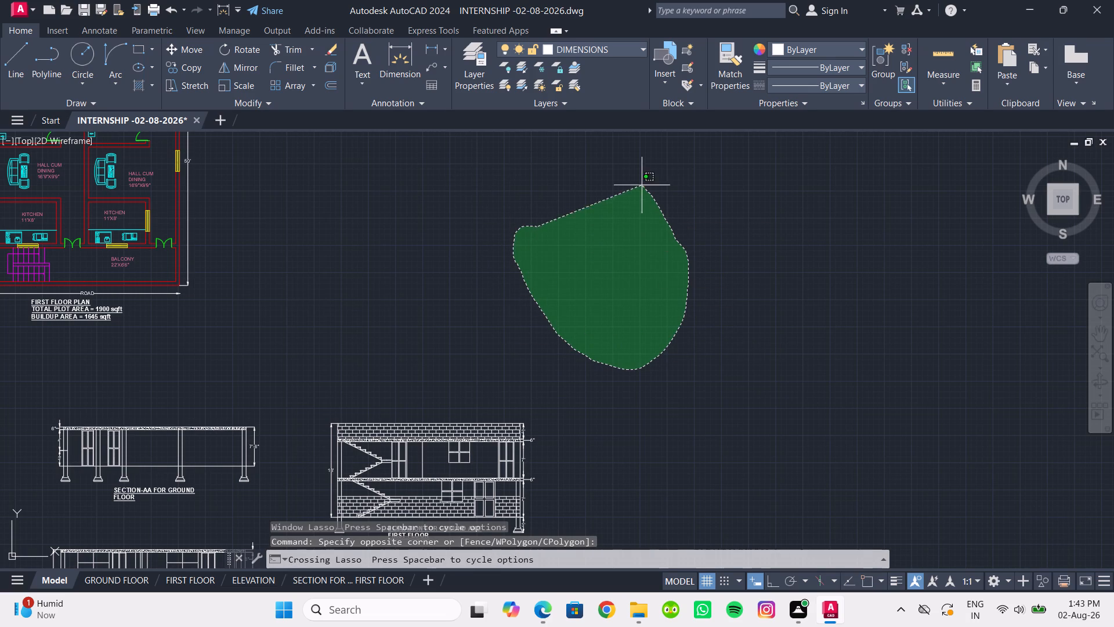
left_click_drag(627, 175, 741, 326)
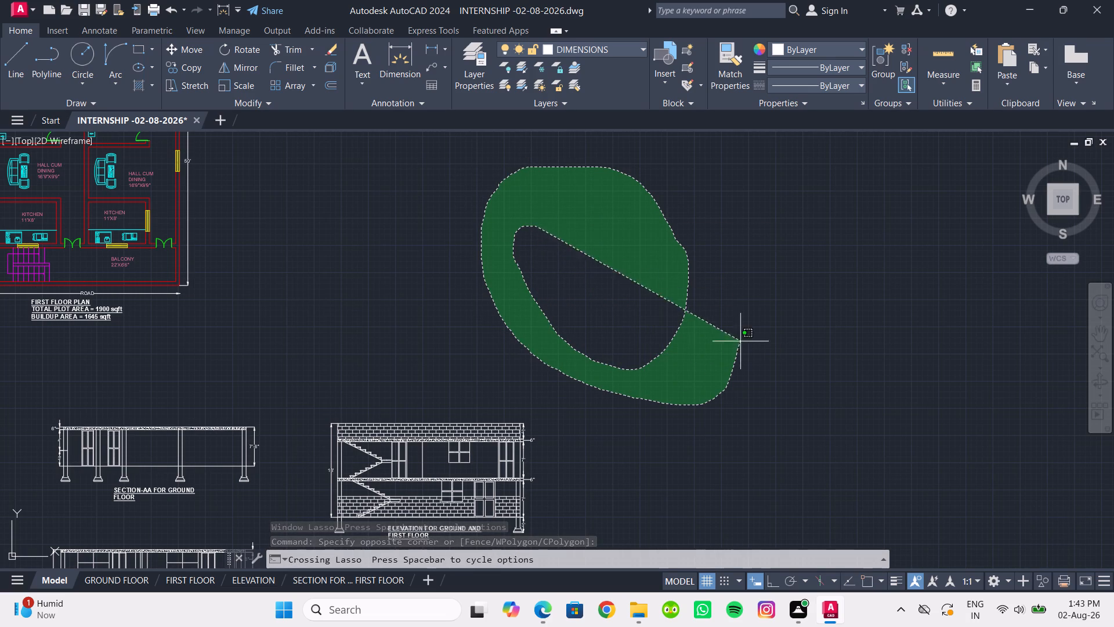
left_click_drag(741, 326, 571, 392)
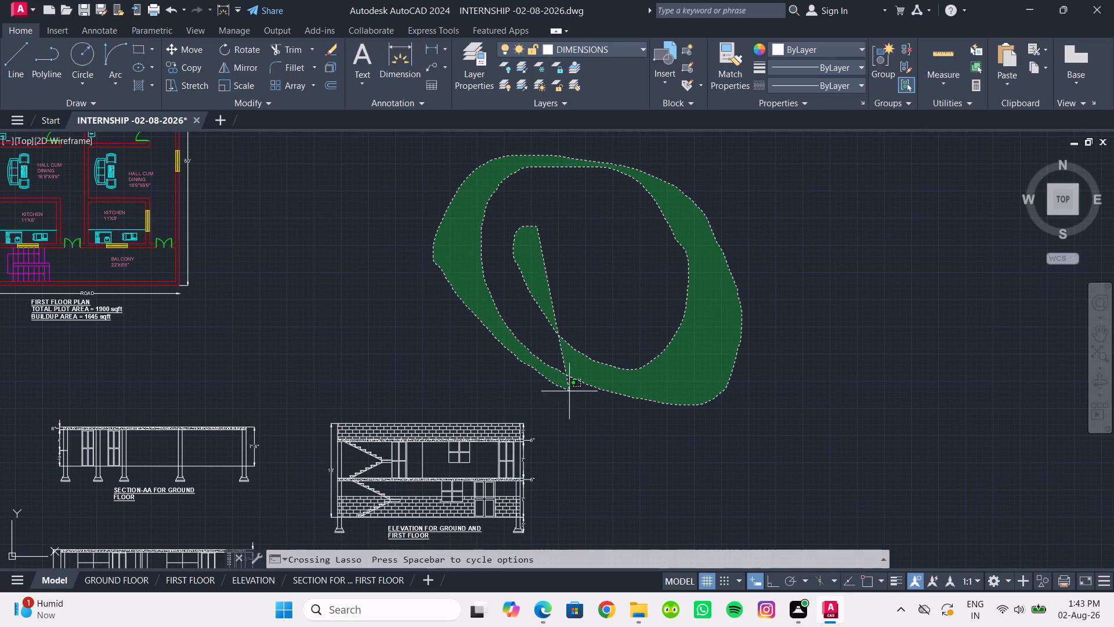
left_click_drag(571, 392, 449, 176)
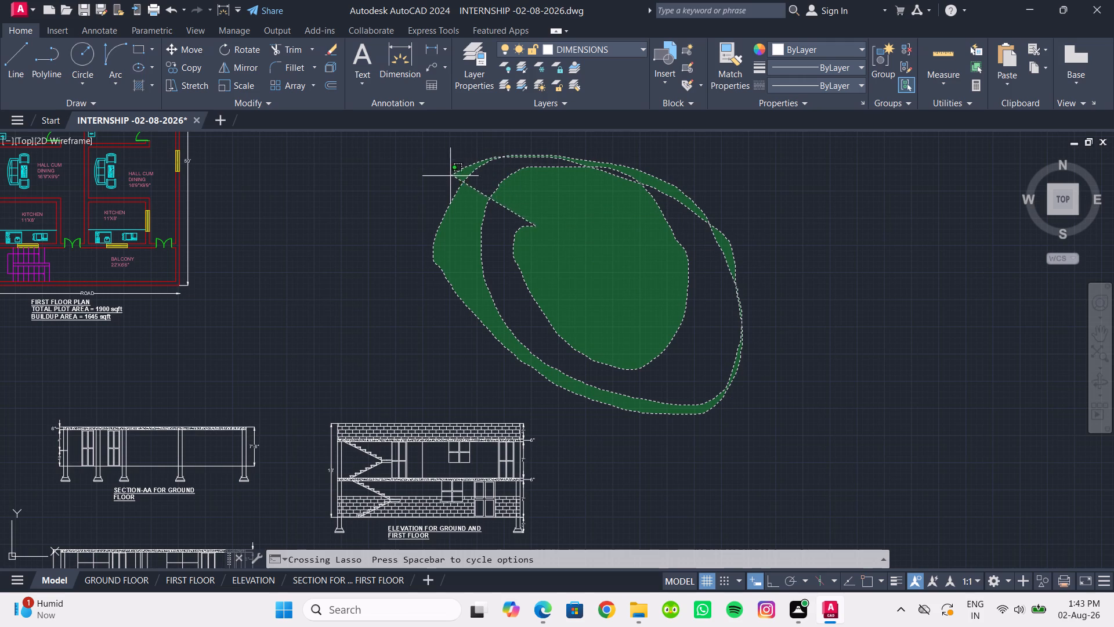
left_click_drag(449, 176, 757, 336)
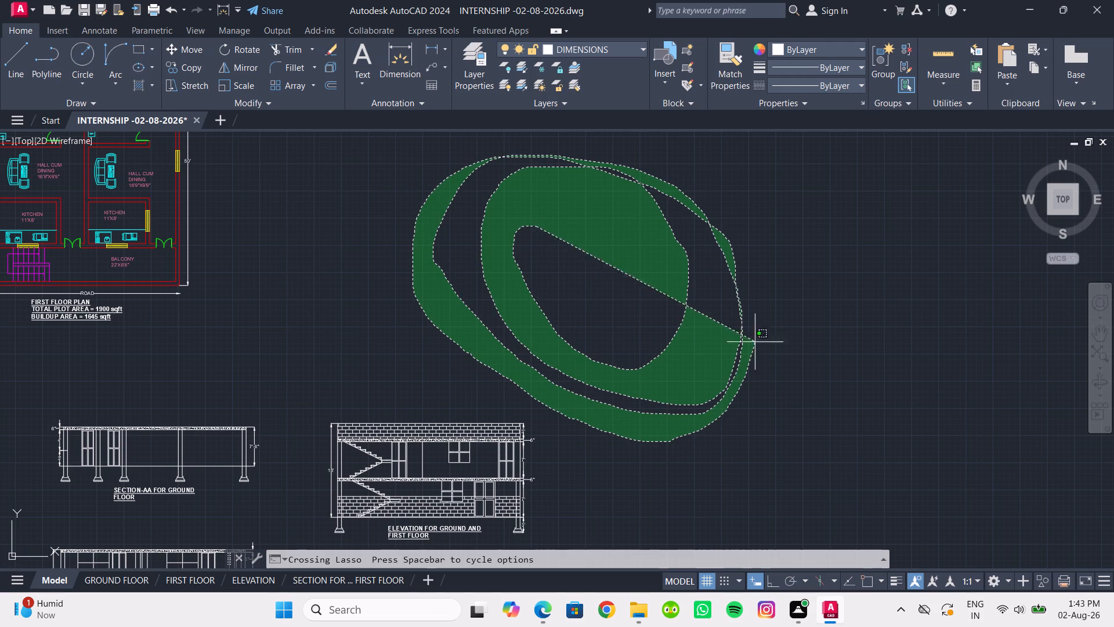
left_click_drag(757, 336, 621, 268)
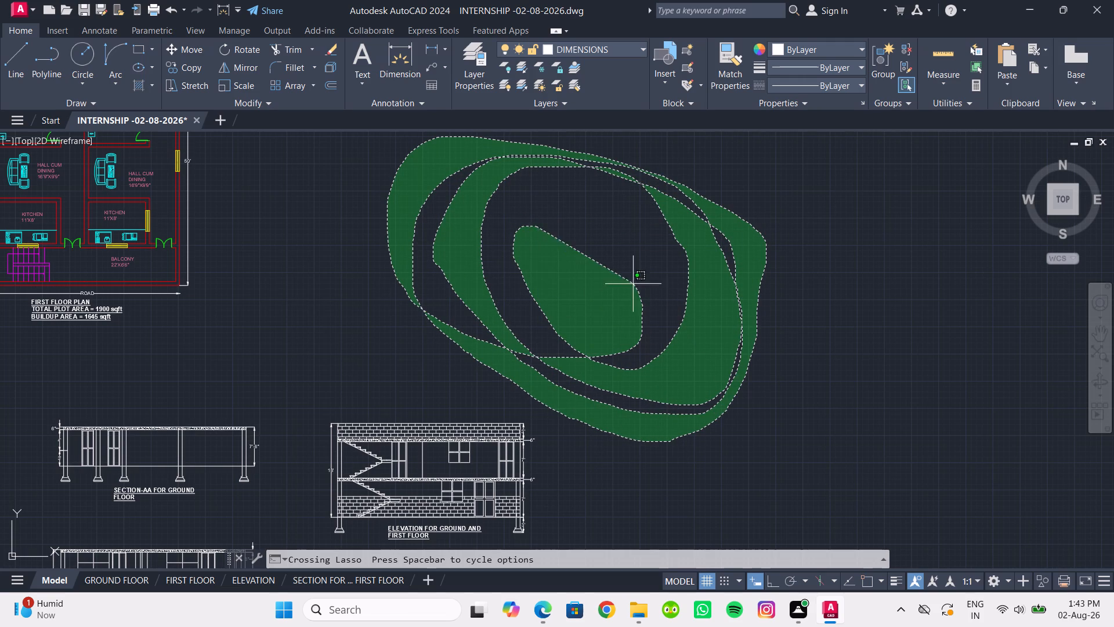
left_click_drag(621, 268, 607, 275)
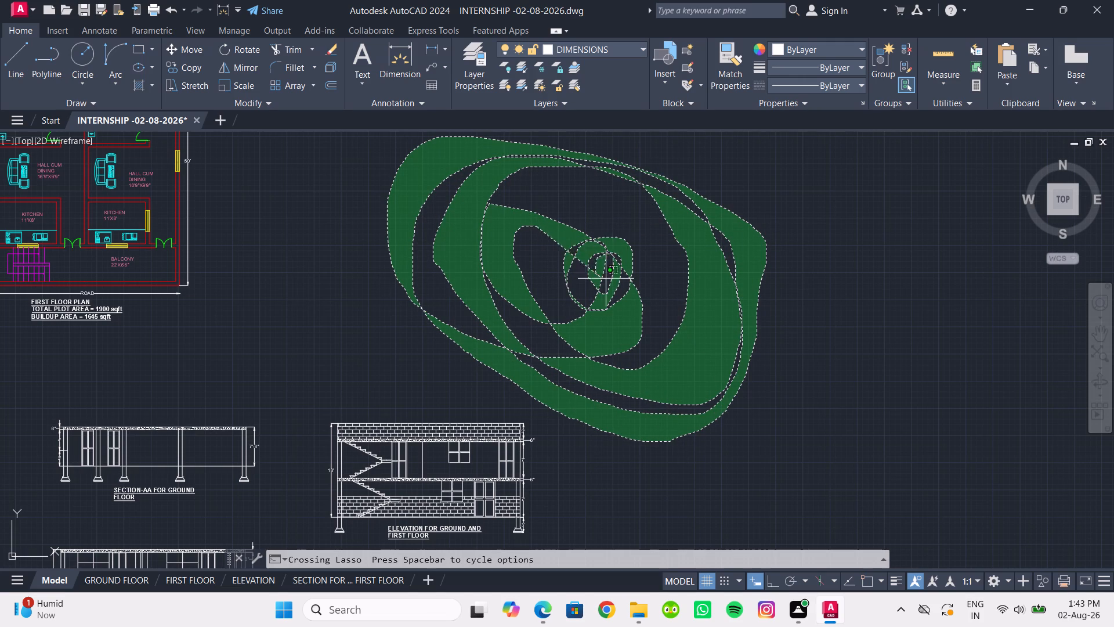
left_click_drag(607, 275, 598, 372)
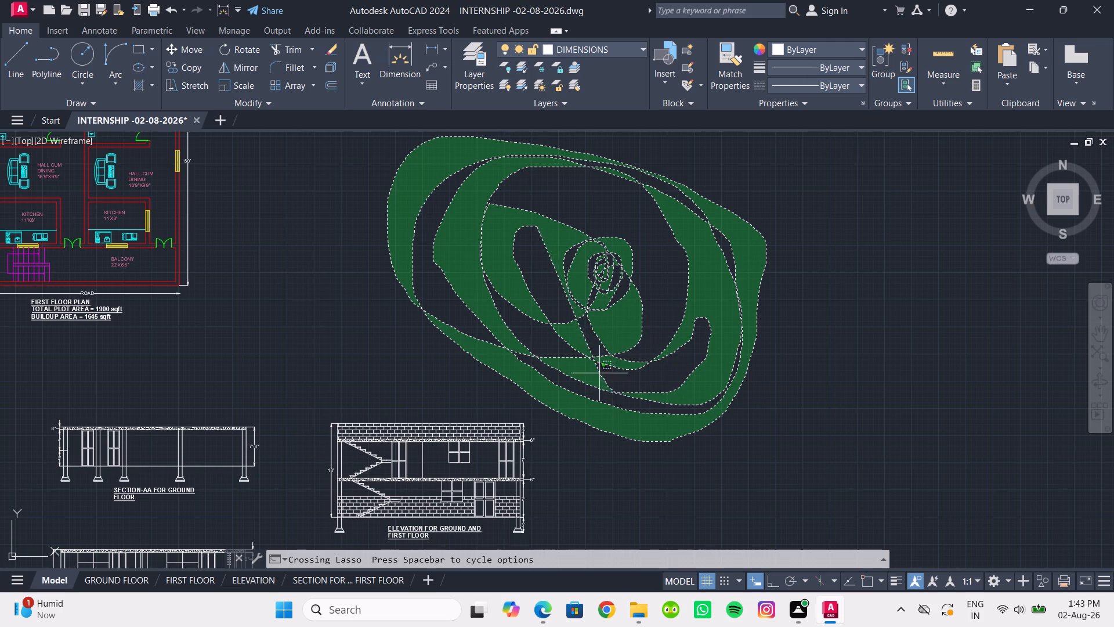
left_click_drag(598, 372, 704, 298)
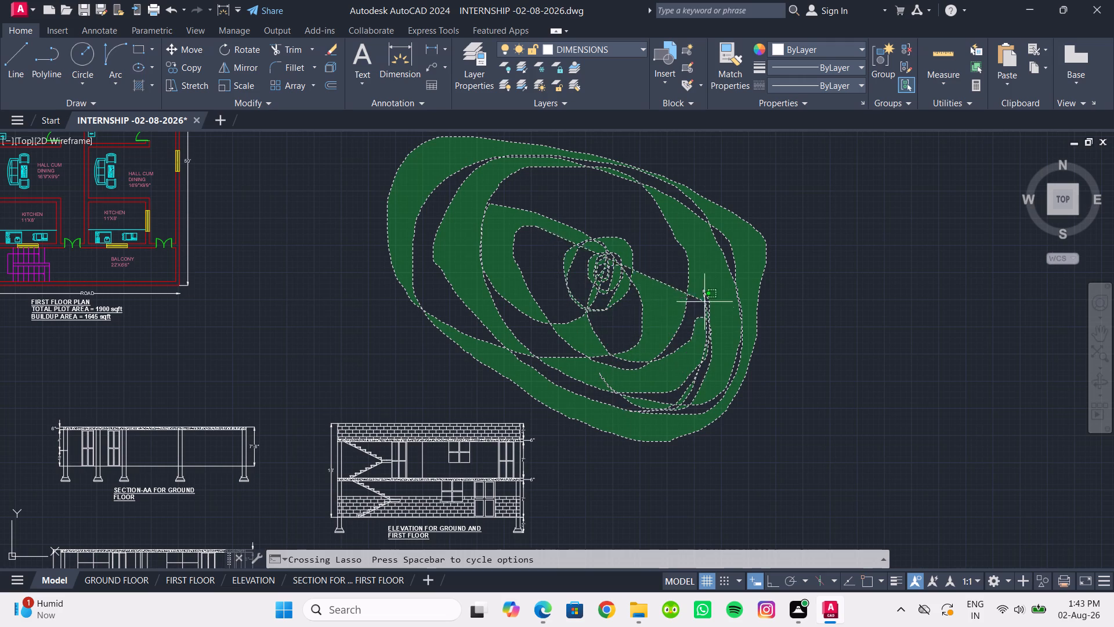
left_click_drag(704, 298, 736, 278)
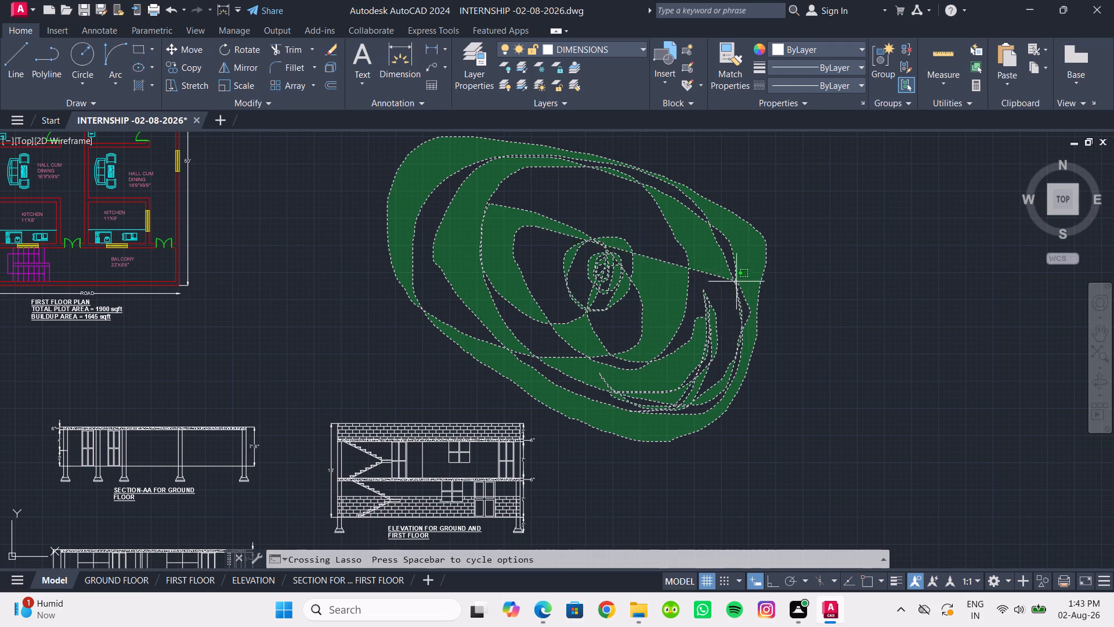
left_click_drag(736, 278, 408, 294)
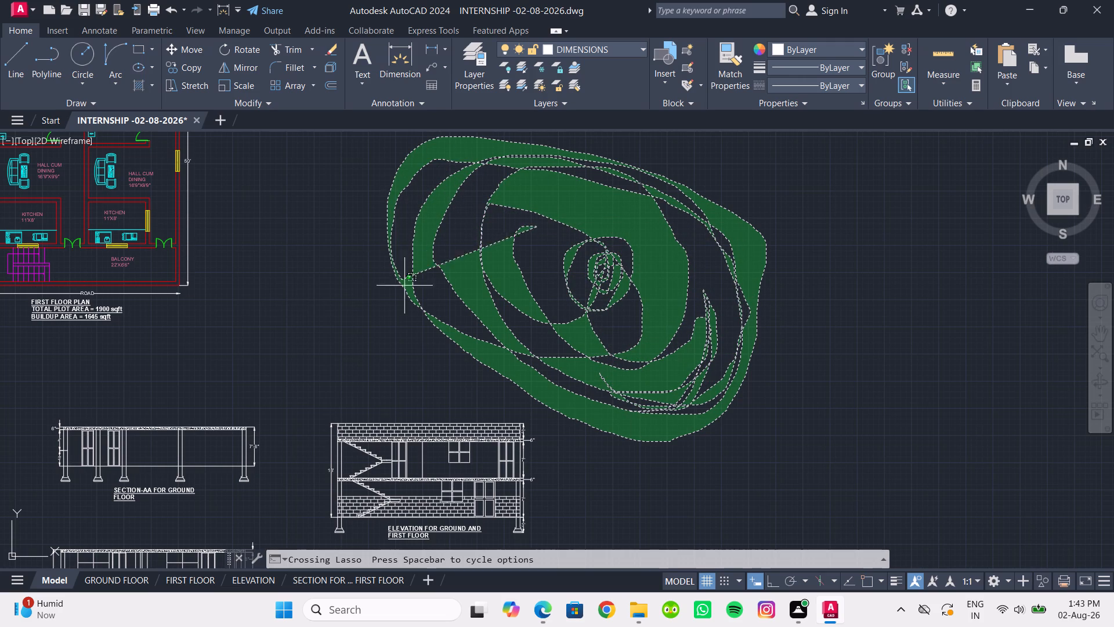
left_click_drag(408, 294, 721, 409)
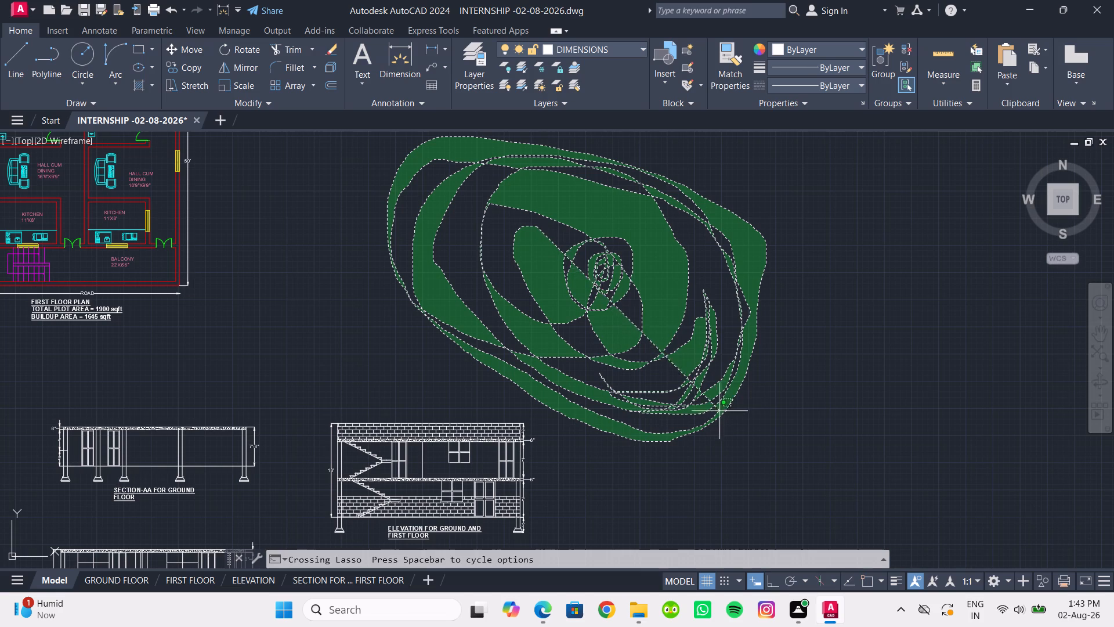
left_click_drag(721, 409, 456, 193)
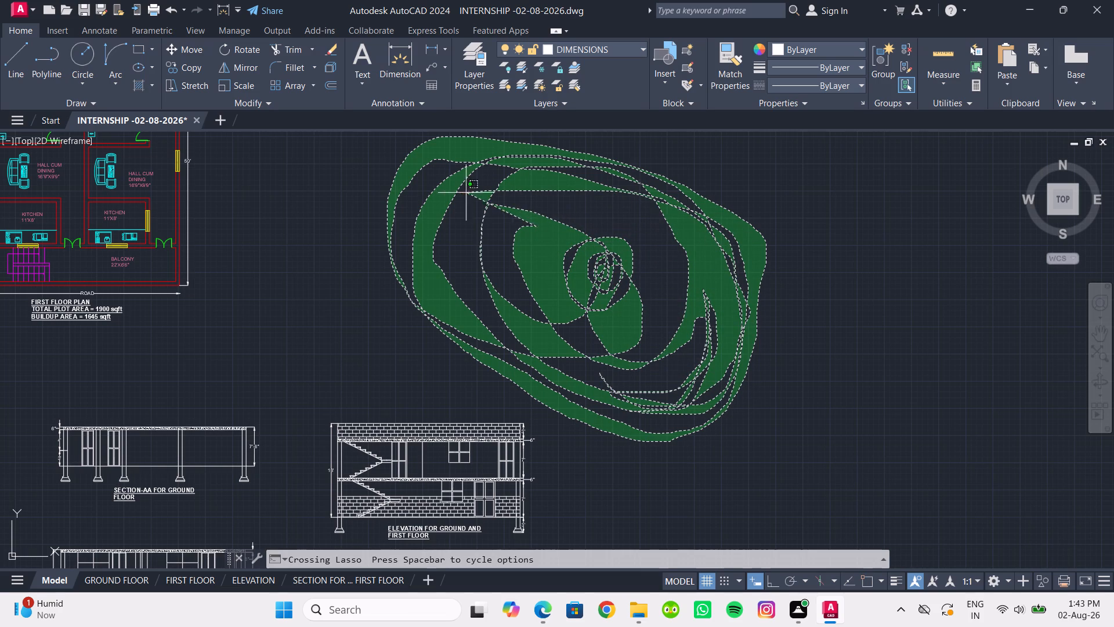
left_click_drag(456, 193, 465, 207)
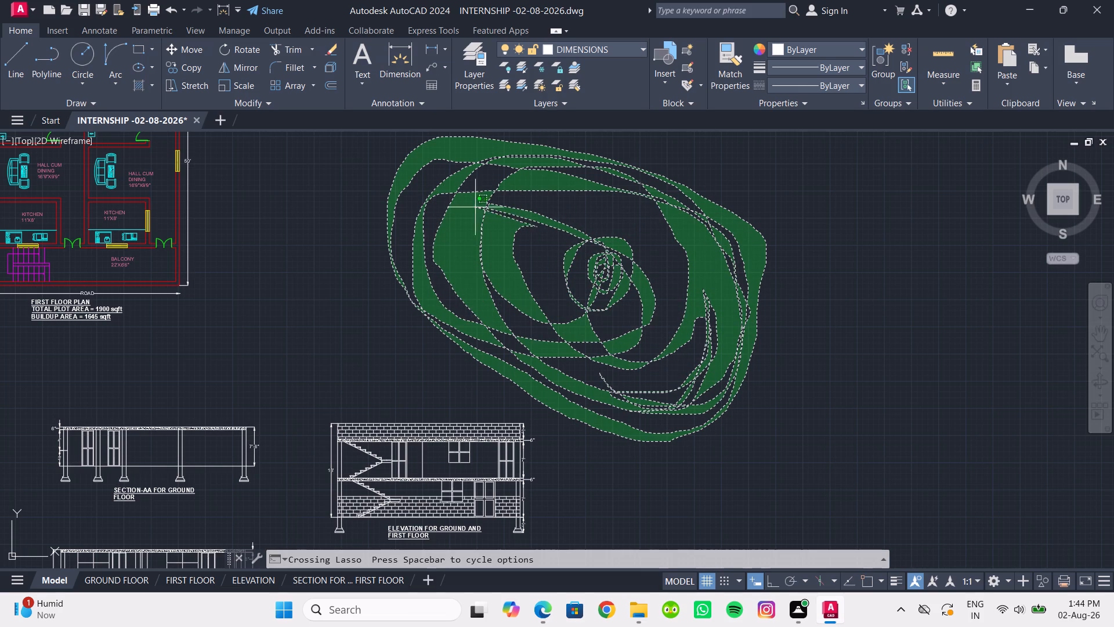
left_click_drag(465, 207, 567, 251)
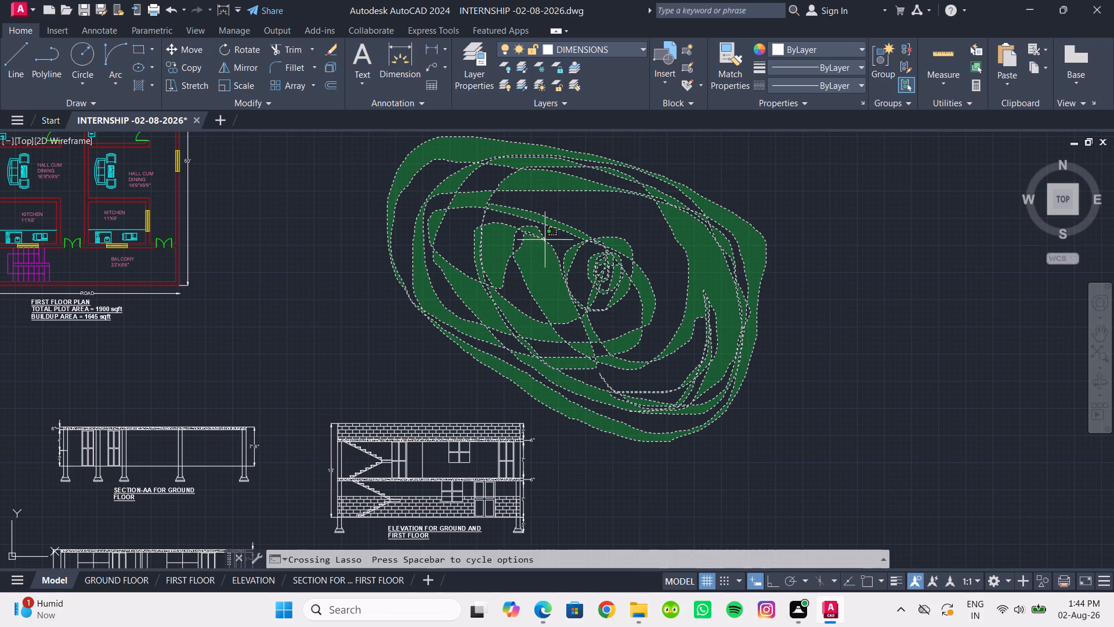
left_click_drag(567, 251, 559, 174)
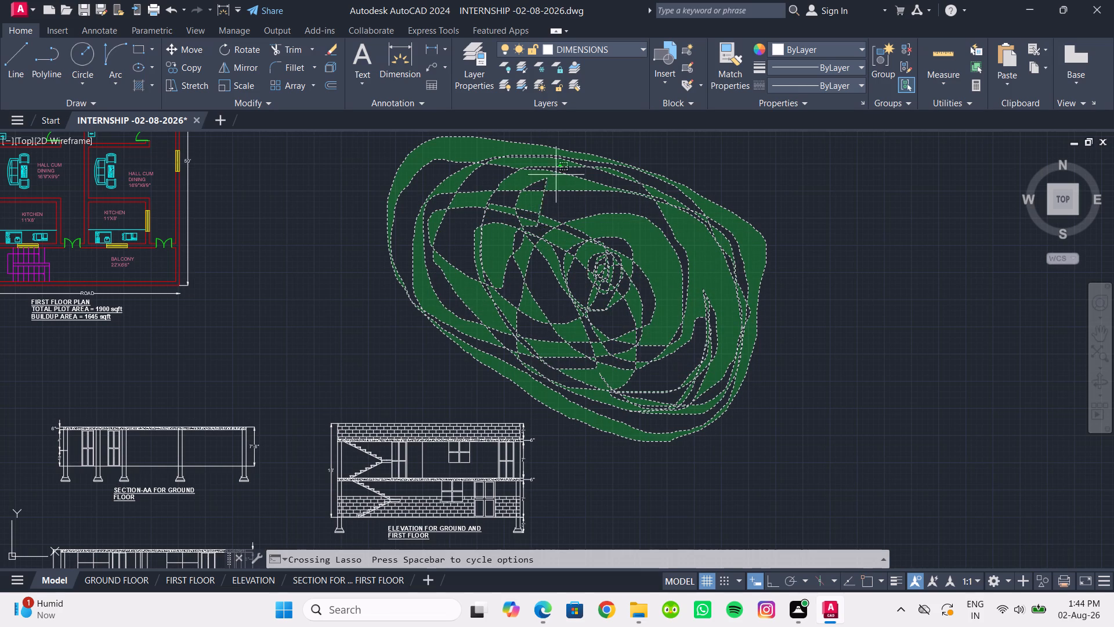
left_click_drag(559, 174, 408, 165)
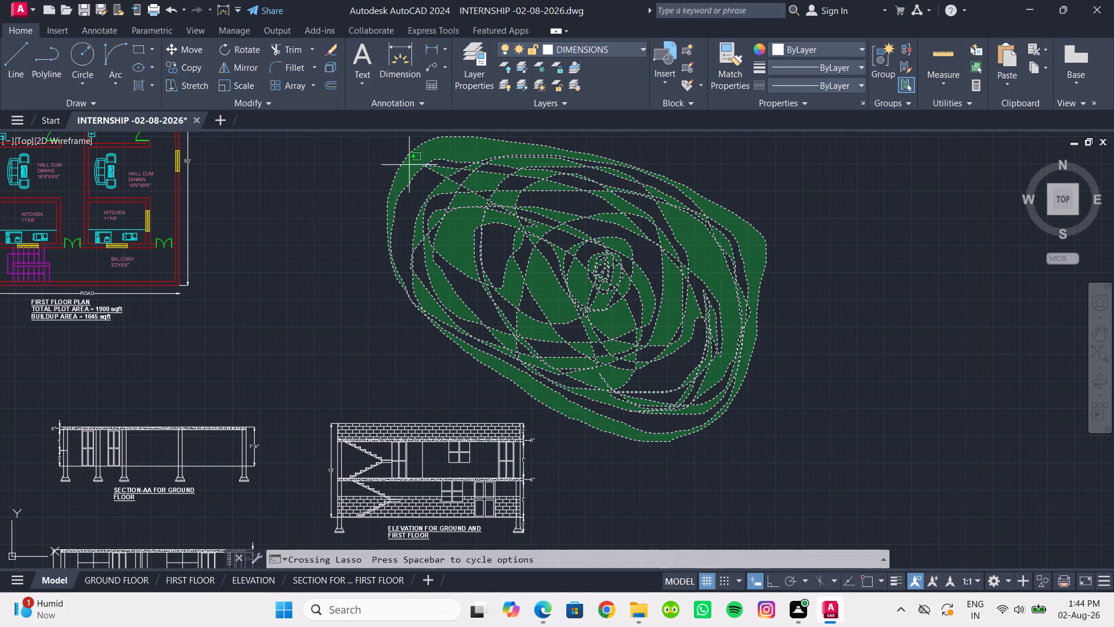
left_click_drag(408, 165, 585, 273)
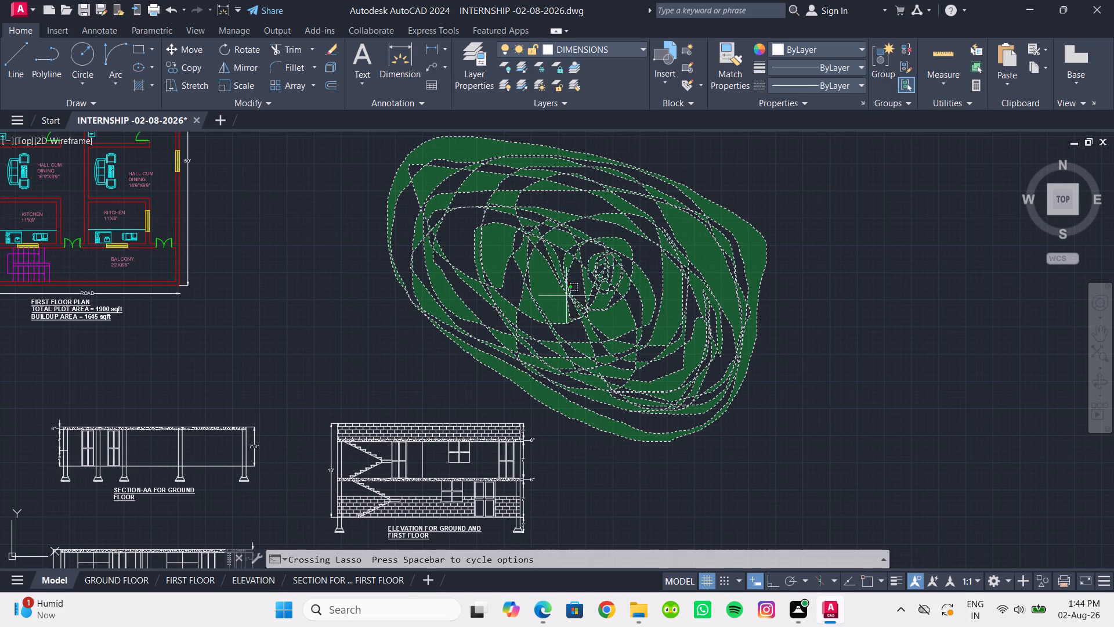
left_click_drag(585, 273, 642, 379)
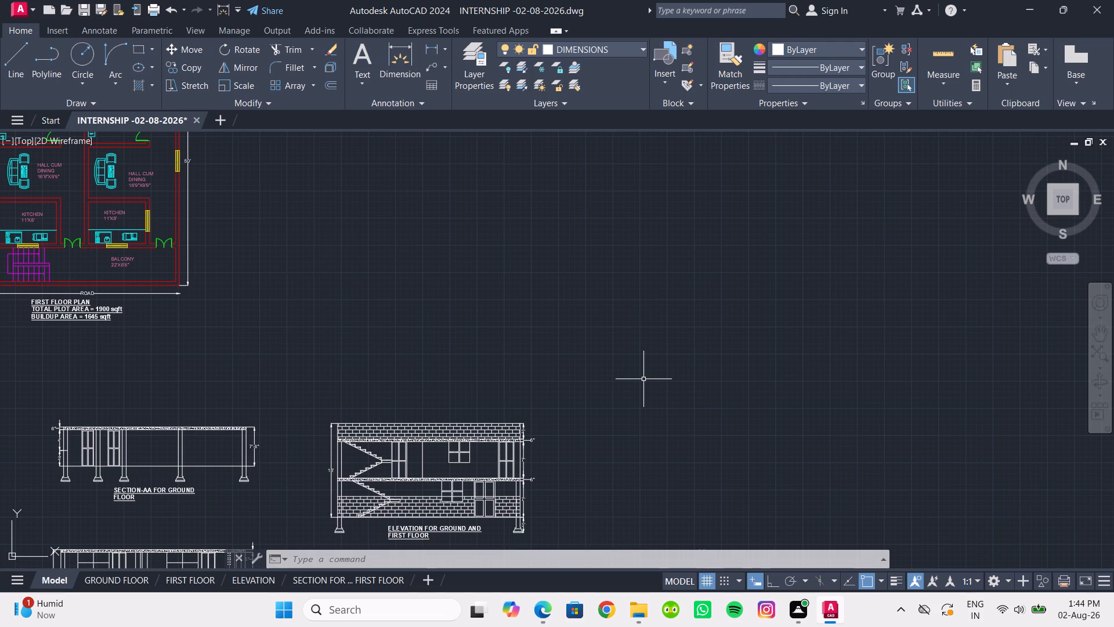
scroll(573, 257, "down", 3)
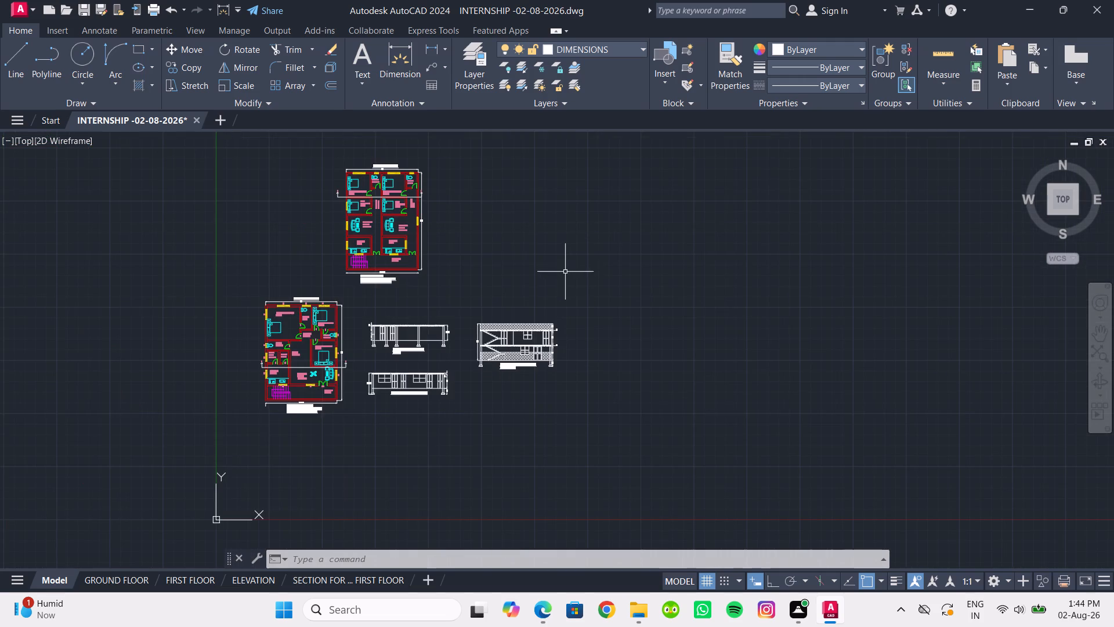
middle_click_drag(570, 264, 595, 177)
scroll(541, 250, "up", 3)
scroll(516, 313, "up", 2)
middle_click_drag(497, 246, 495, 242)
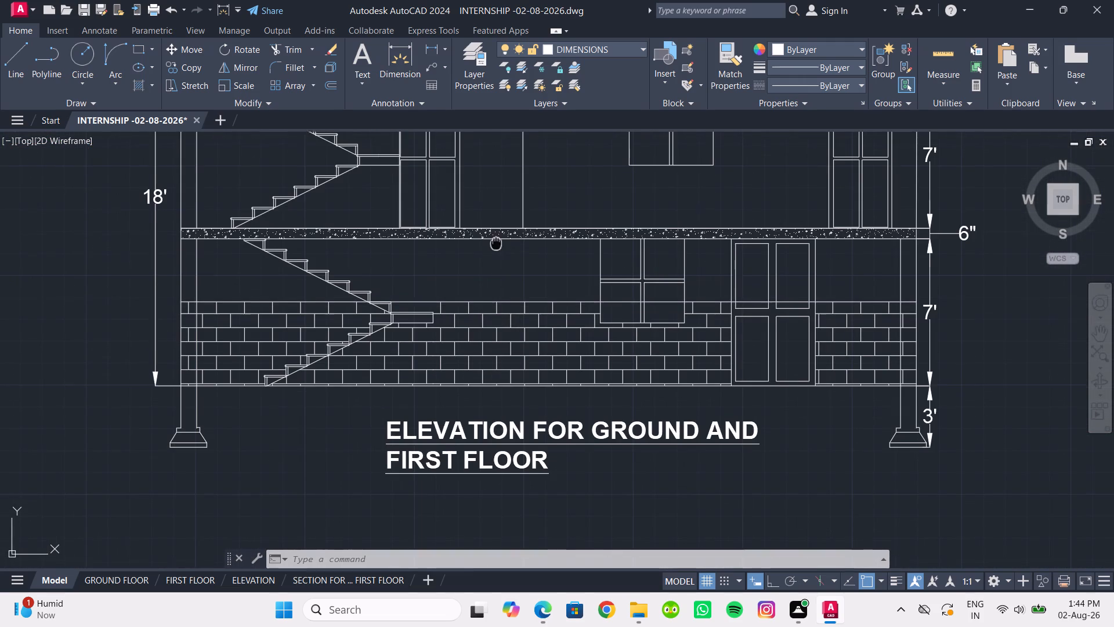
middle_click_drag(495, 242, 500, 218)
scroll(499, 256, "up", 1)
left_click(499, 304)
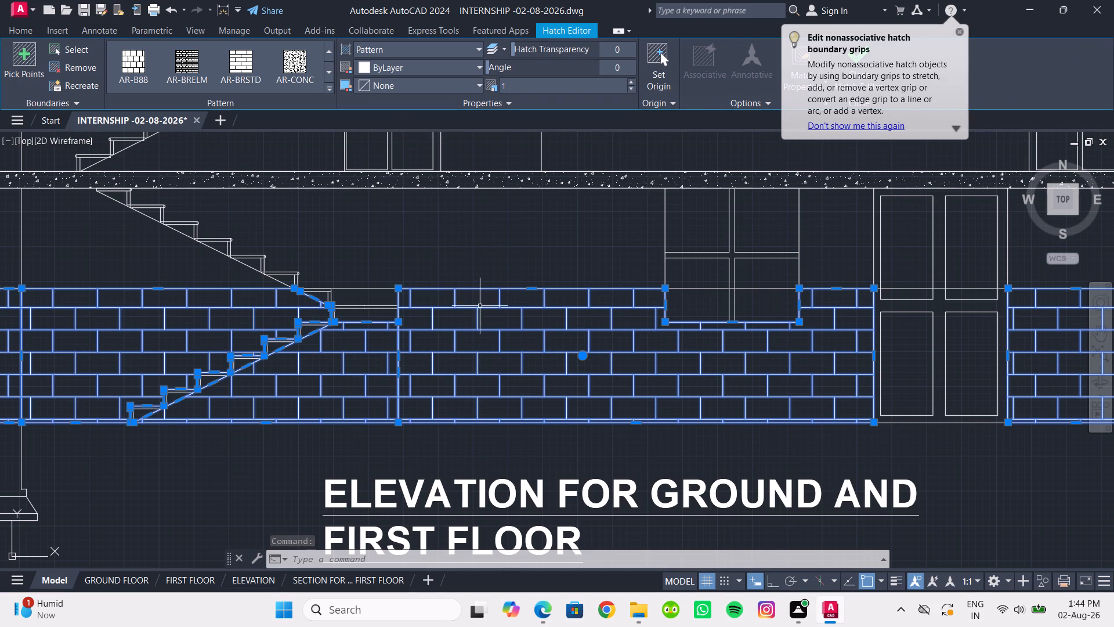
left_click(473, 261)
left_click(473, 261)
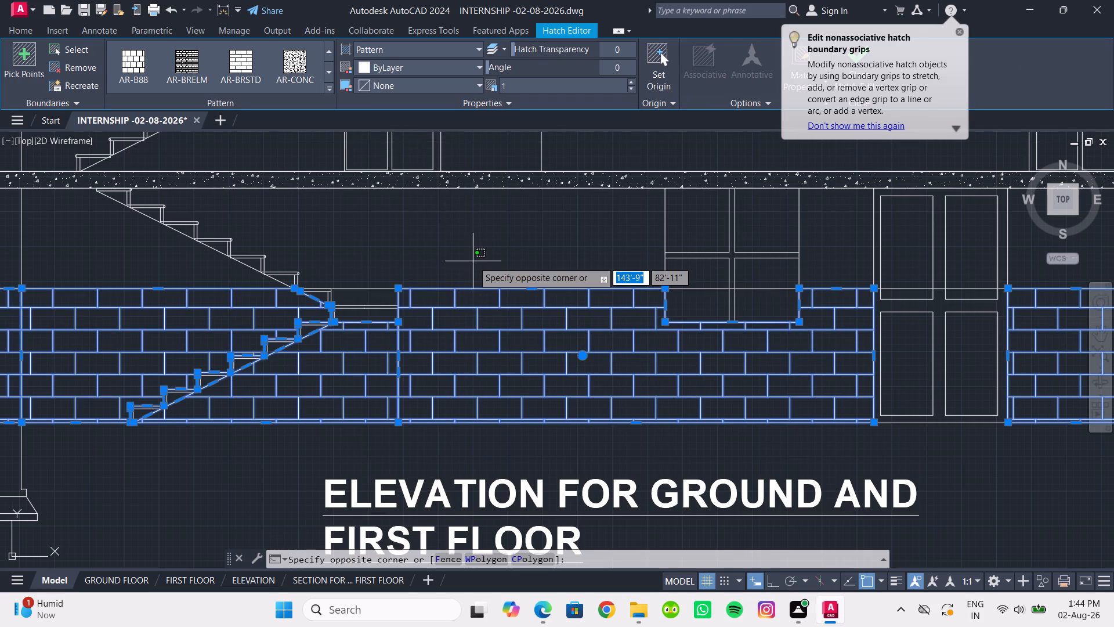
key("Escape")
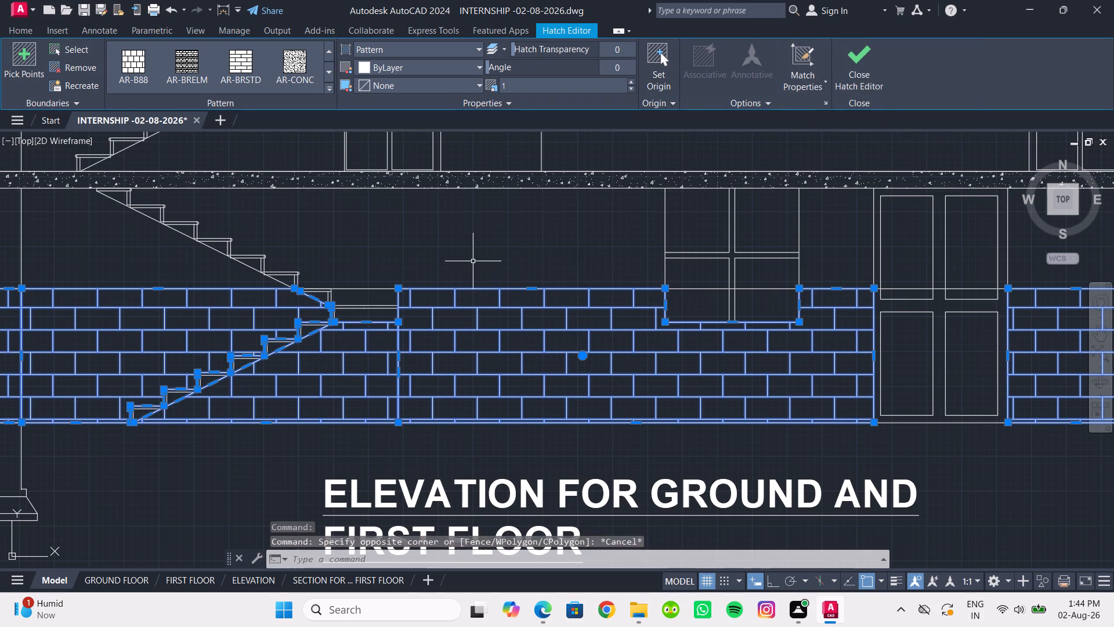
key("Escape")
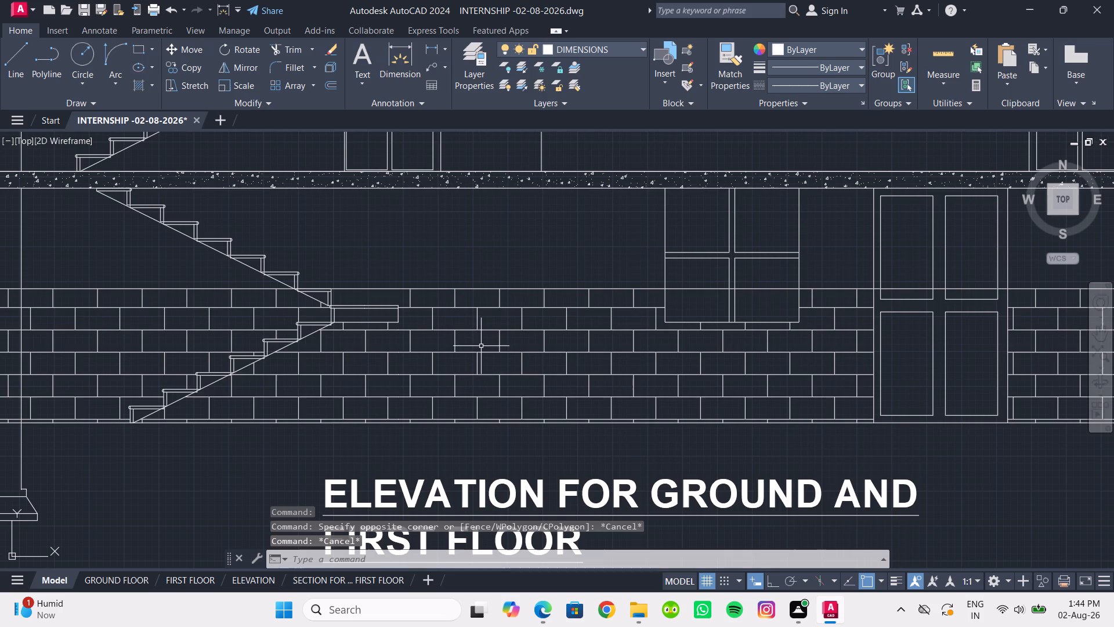
Set the scale of the ground-floor brick hatch in the ground and first floor elevation to 1.5.
left_click(476, 329)
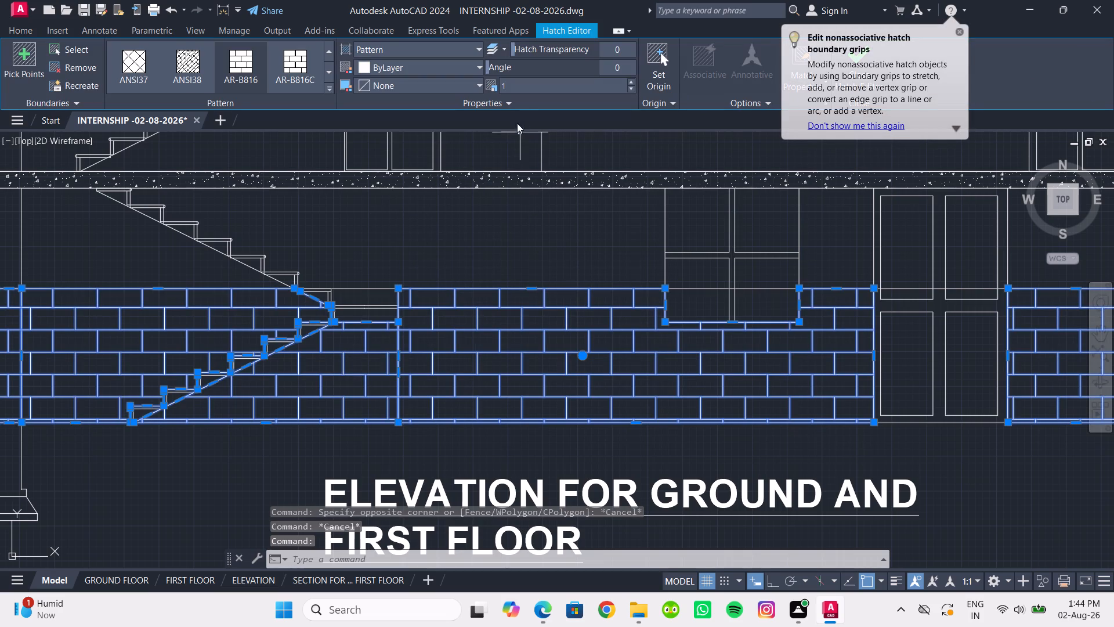
left_click(512, 88)
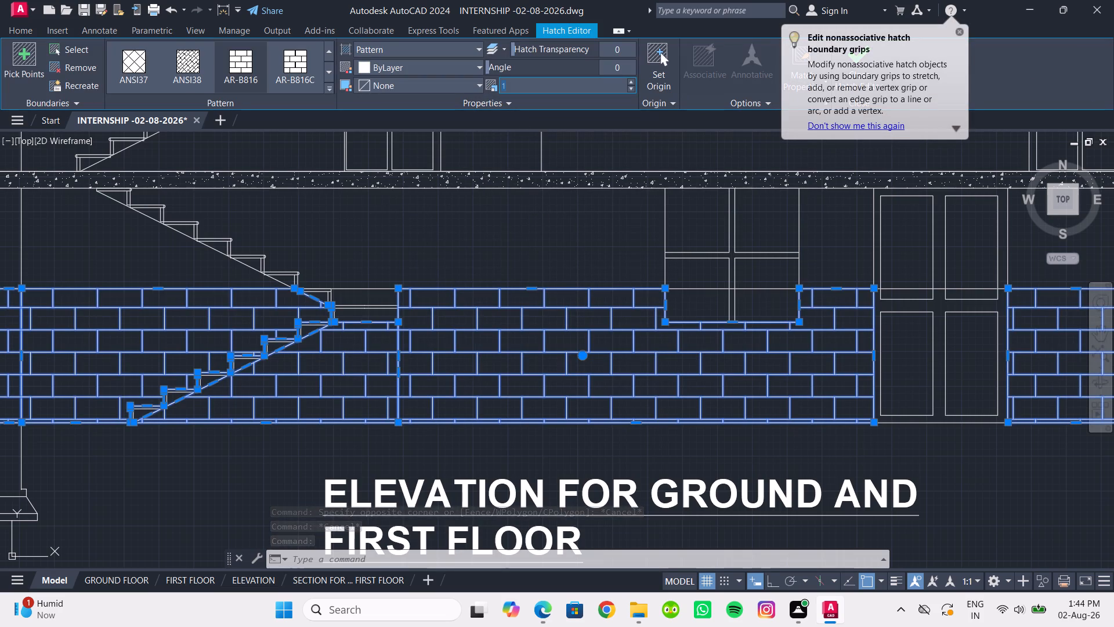
type("1.5")
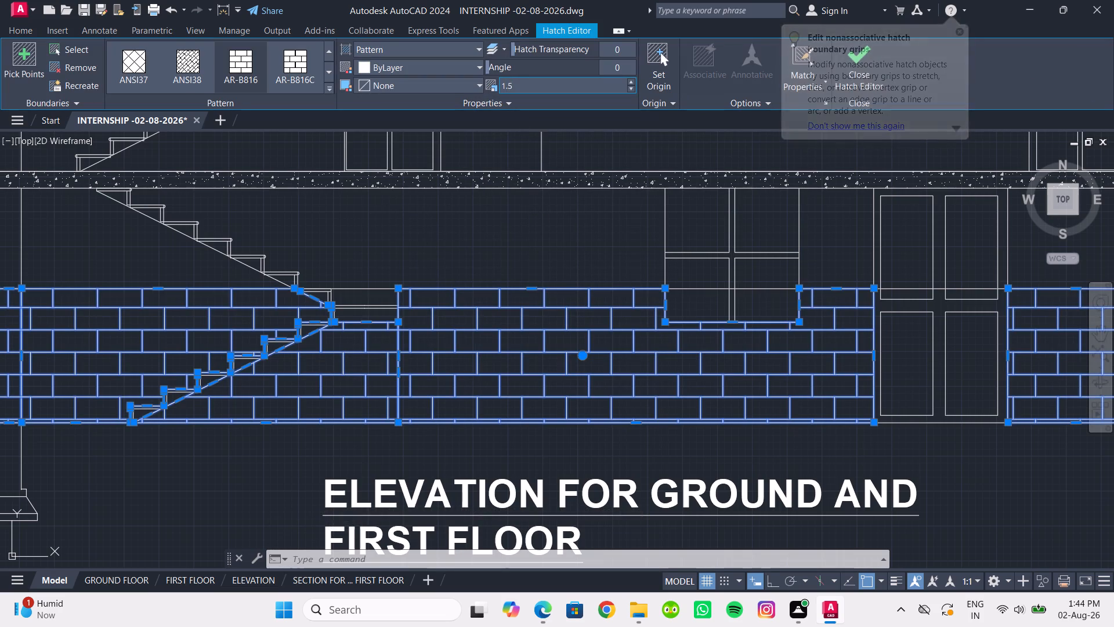
left_click(519, 250)
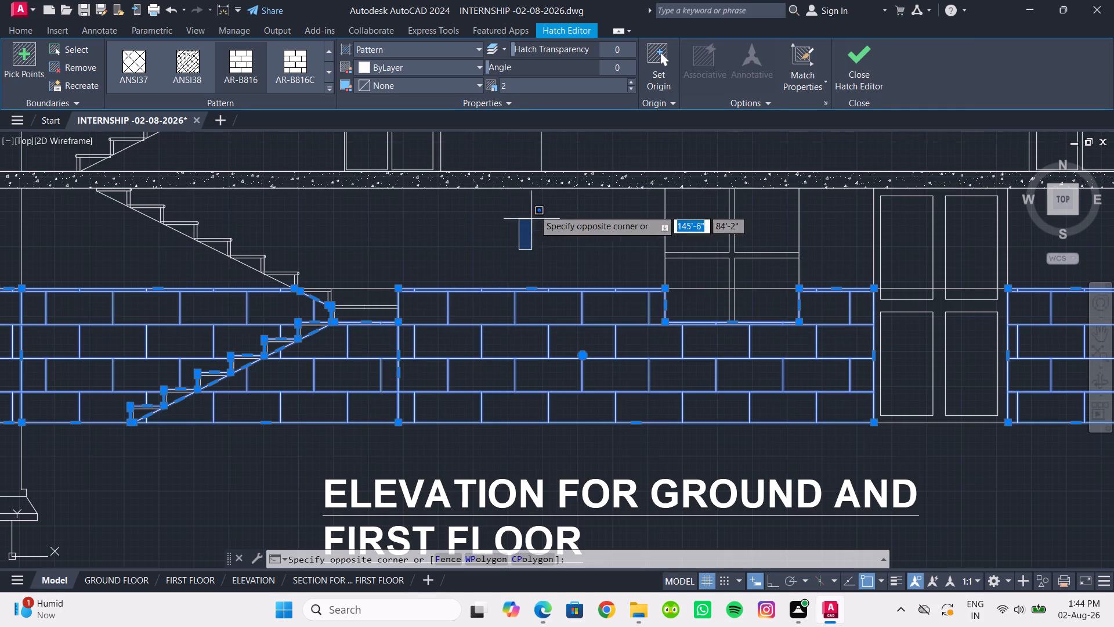
left_click(542, 224)
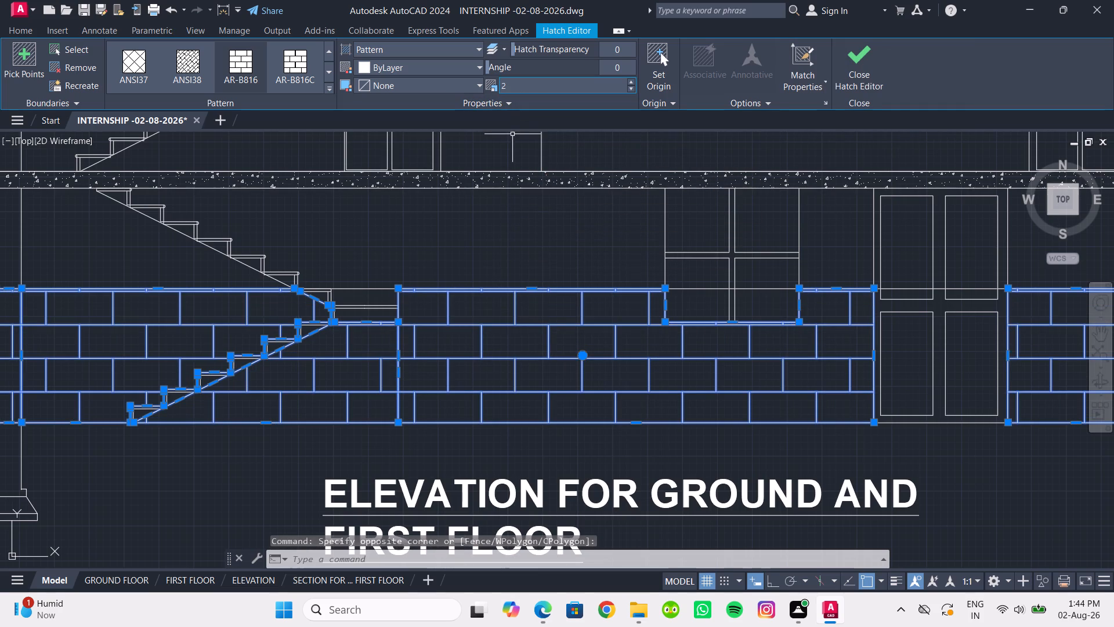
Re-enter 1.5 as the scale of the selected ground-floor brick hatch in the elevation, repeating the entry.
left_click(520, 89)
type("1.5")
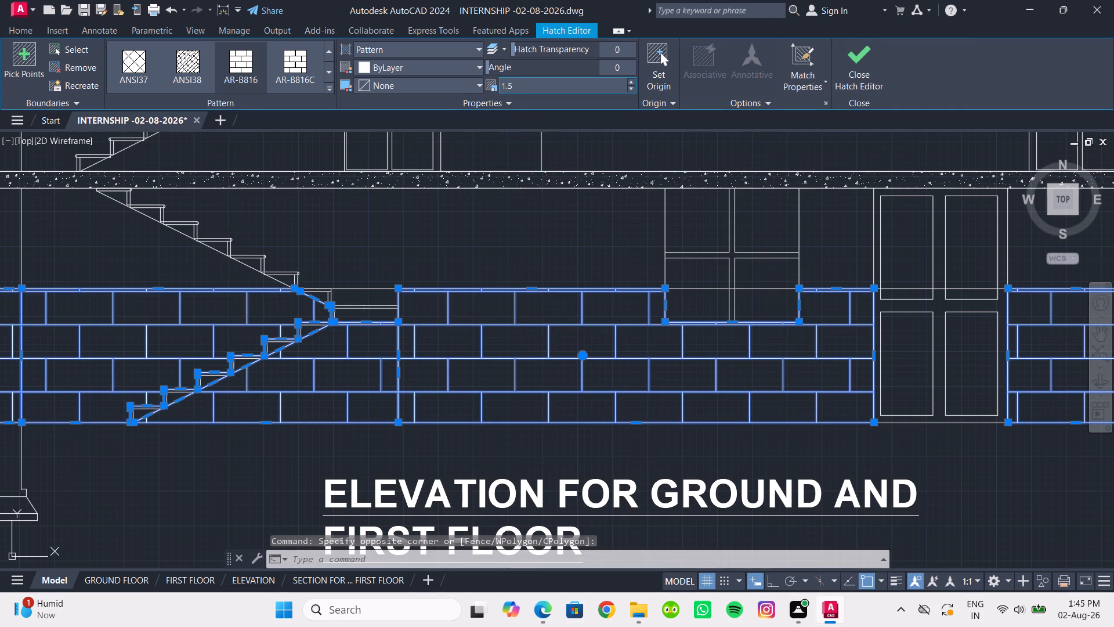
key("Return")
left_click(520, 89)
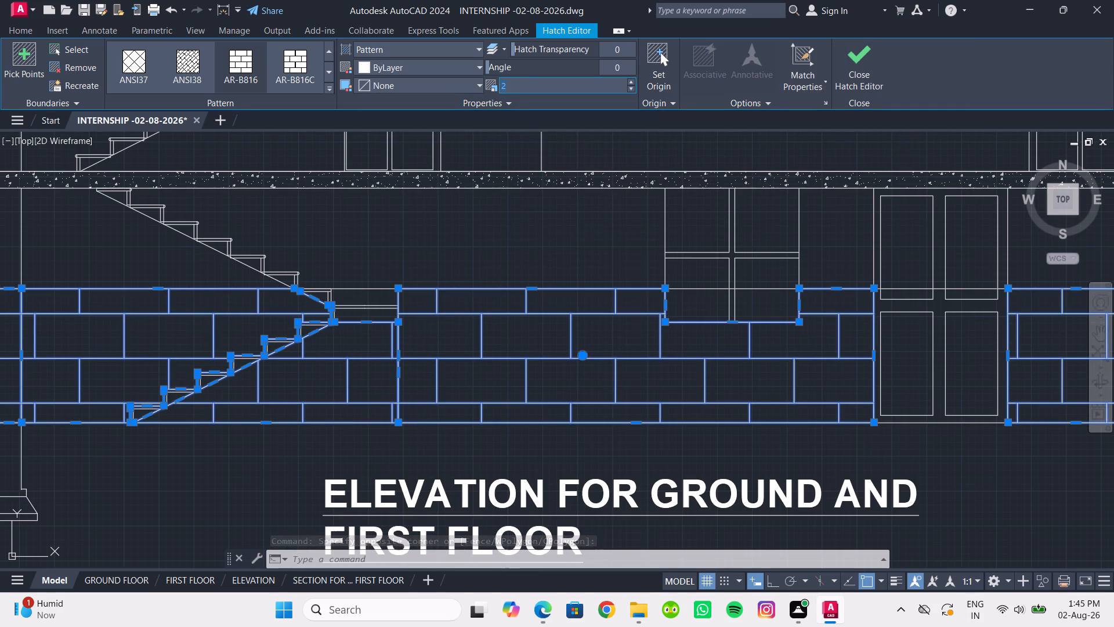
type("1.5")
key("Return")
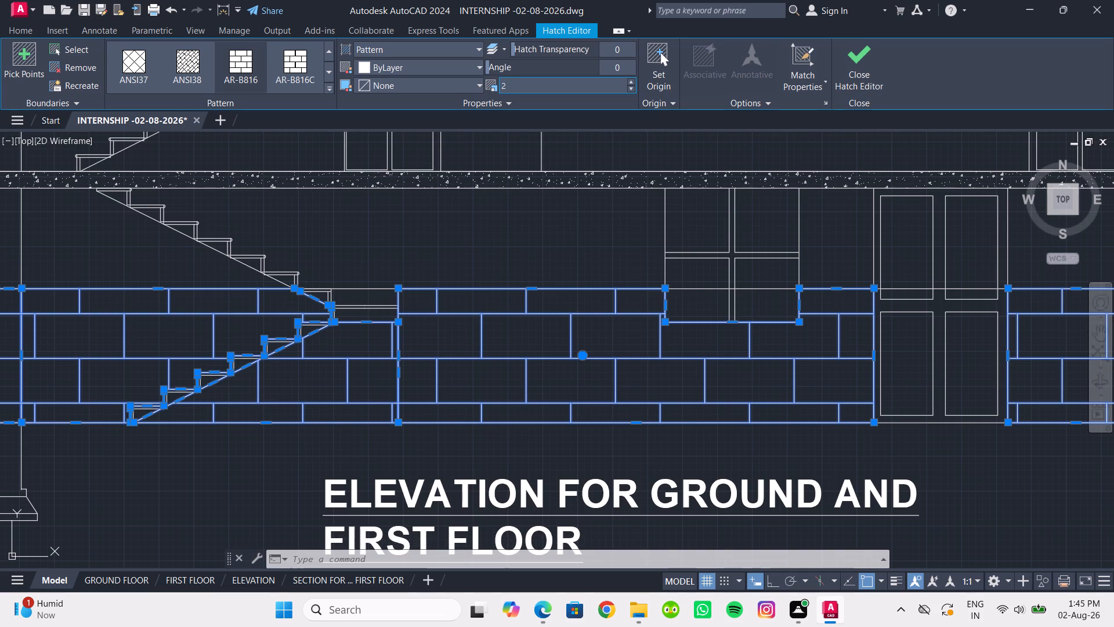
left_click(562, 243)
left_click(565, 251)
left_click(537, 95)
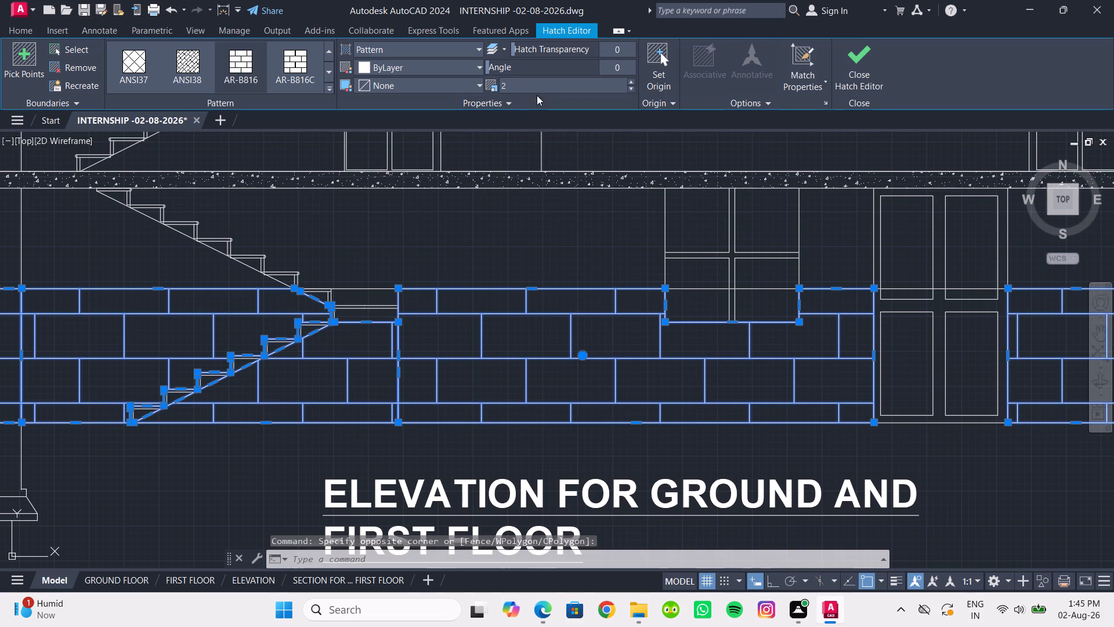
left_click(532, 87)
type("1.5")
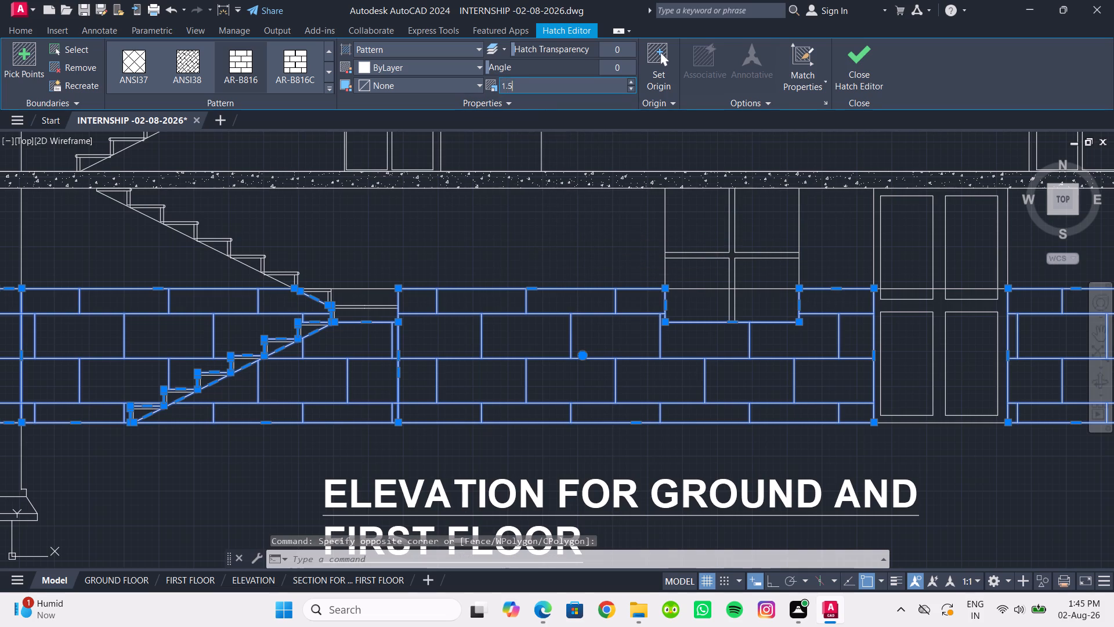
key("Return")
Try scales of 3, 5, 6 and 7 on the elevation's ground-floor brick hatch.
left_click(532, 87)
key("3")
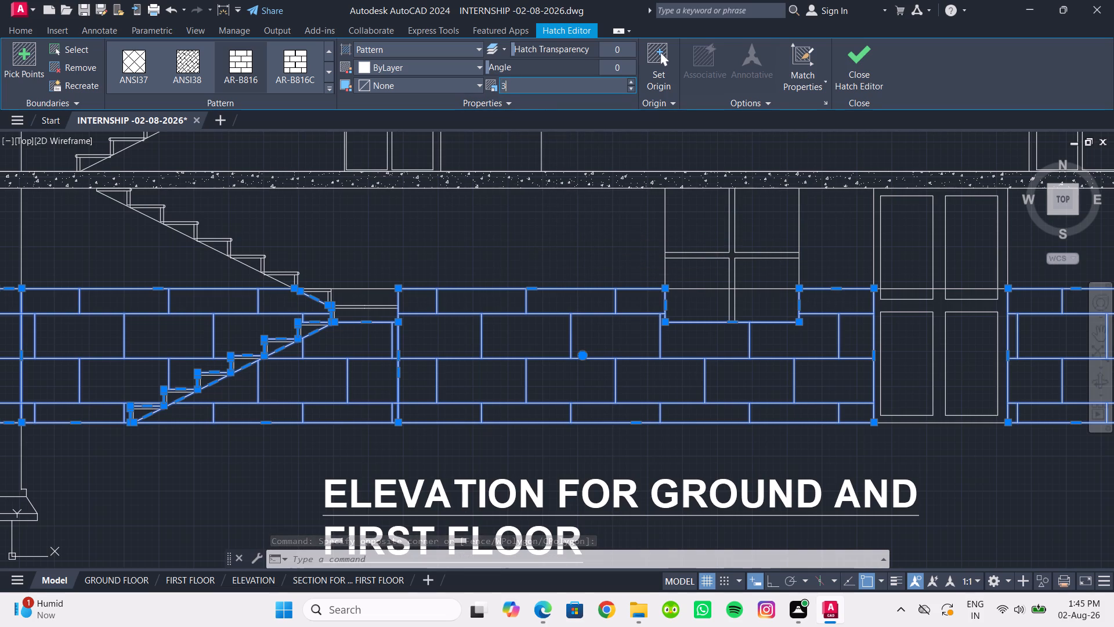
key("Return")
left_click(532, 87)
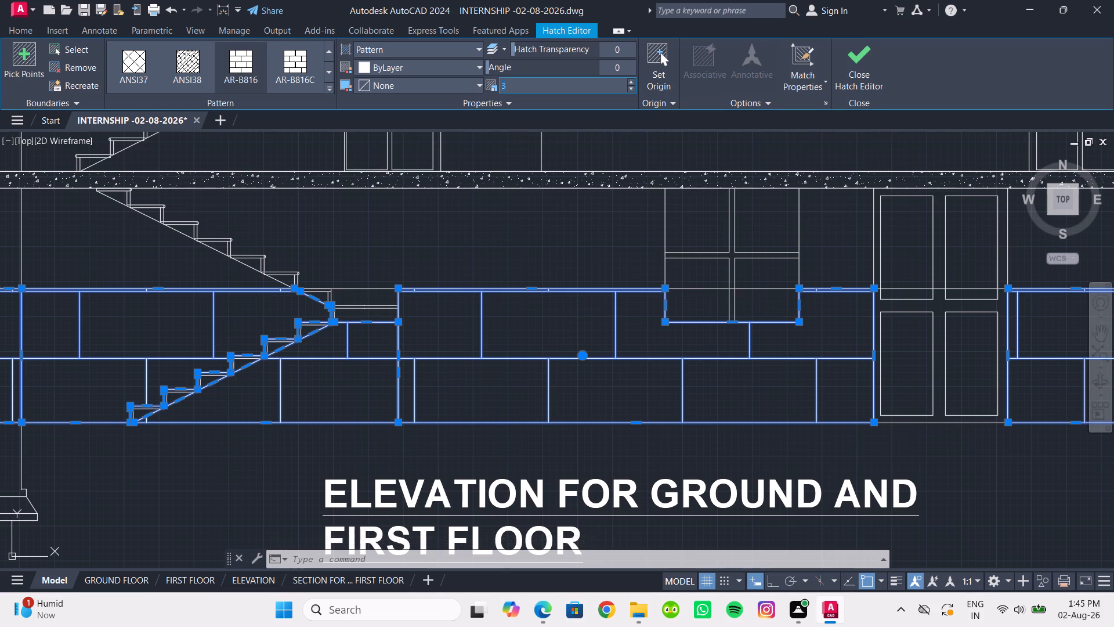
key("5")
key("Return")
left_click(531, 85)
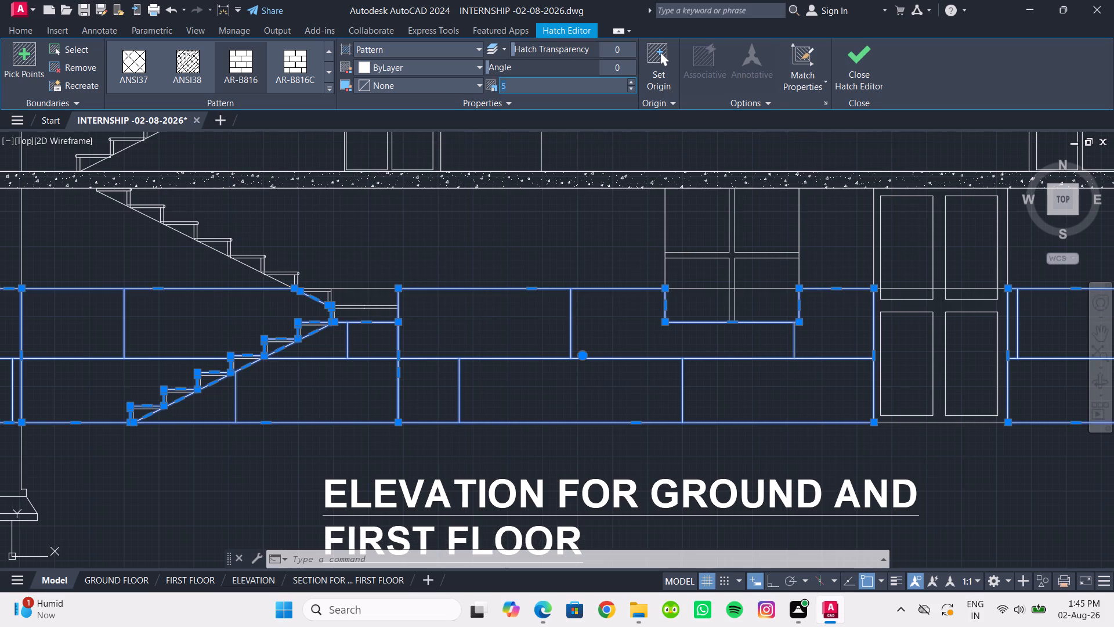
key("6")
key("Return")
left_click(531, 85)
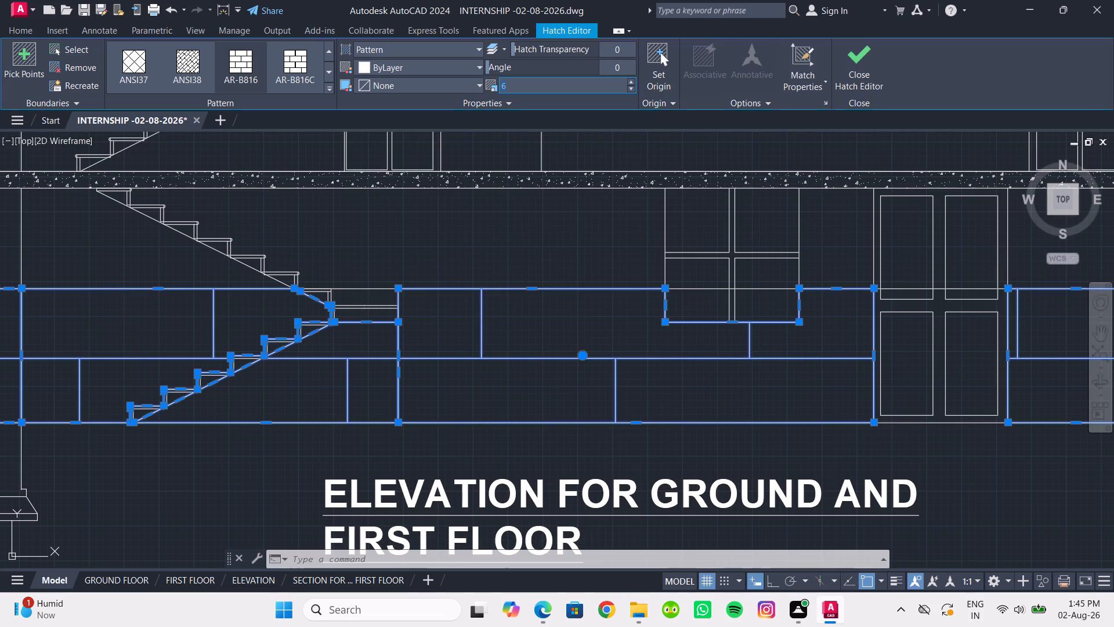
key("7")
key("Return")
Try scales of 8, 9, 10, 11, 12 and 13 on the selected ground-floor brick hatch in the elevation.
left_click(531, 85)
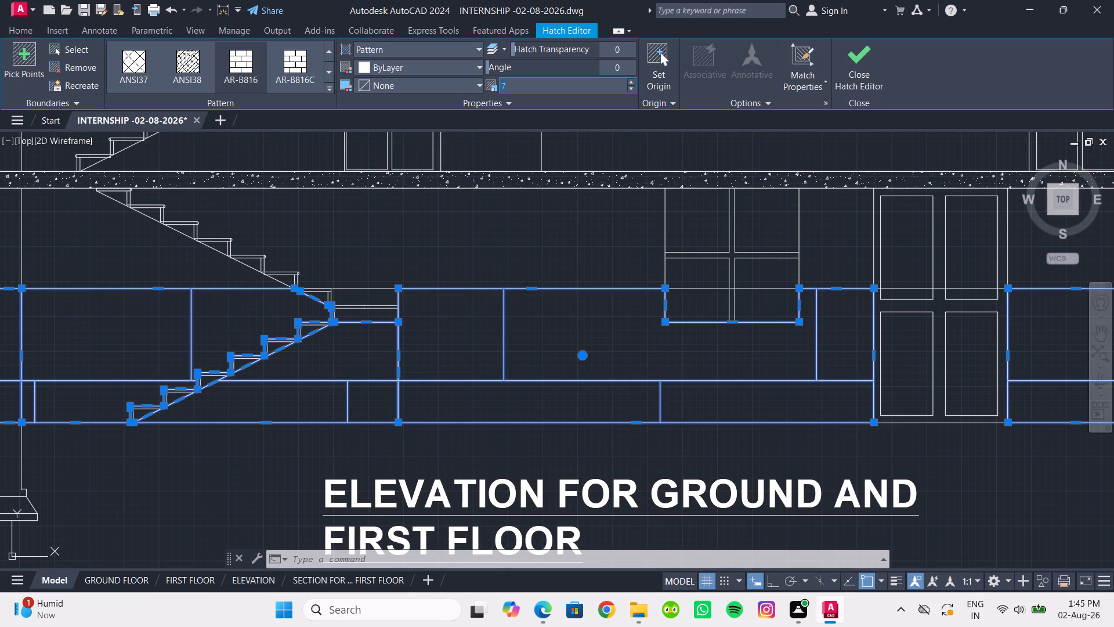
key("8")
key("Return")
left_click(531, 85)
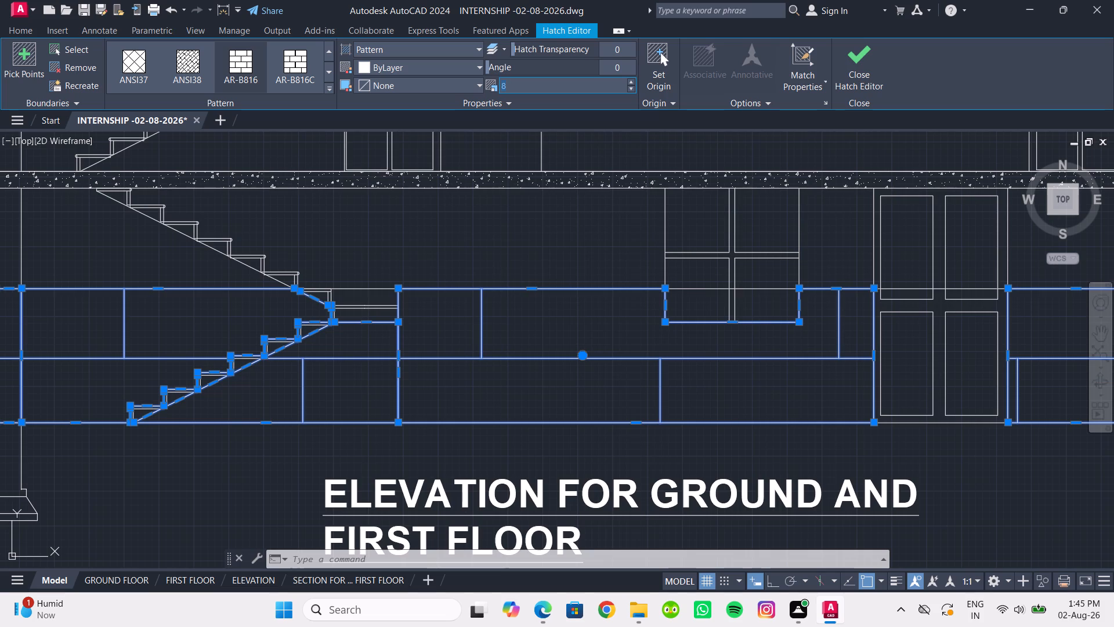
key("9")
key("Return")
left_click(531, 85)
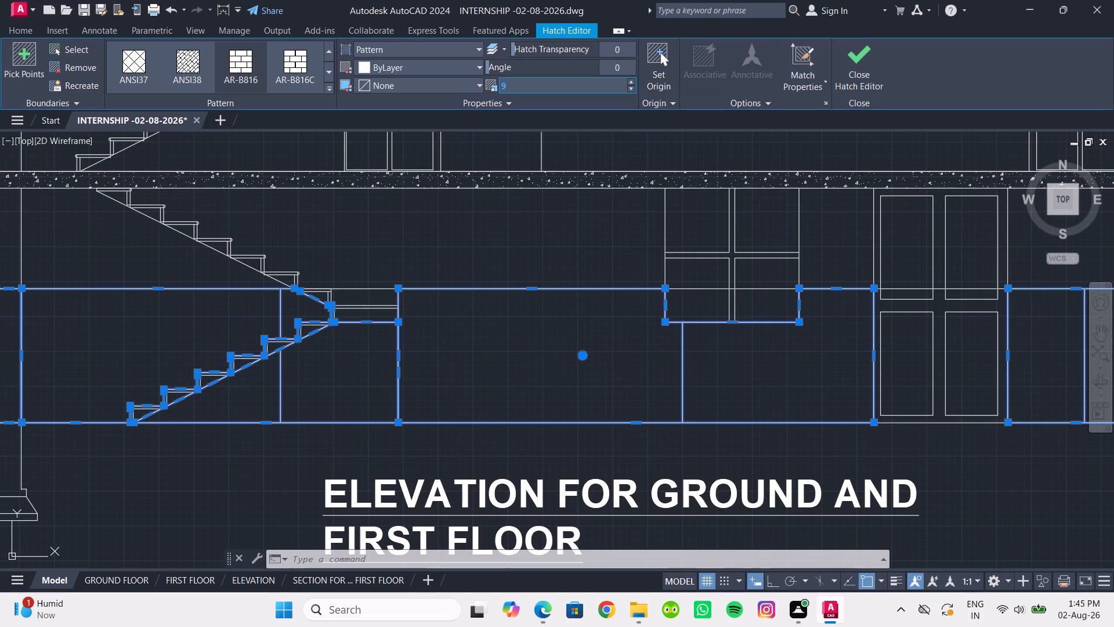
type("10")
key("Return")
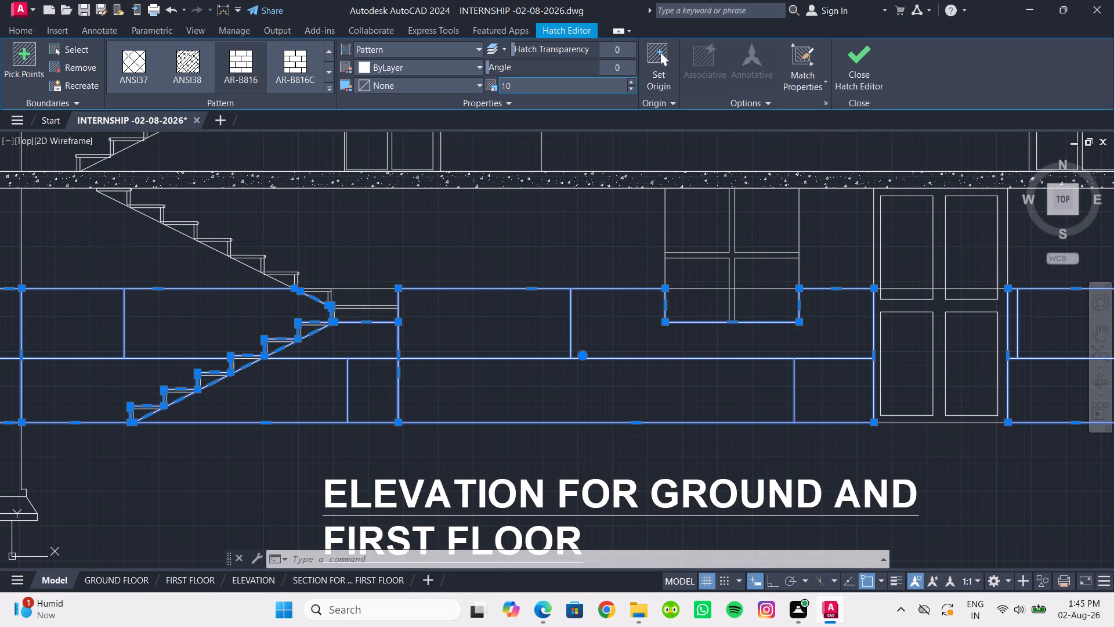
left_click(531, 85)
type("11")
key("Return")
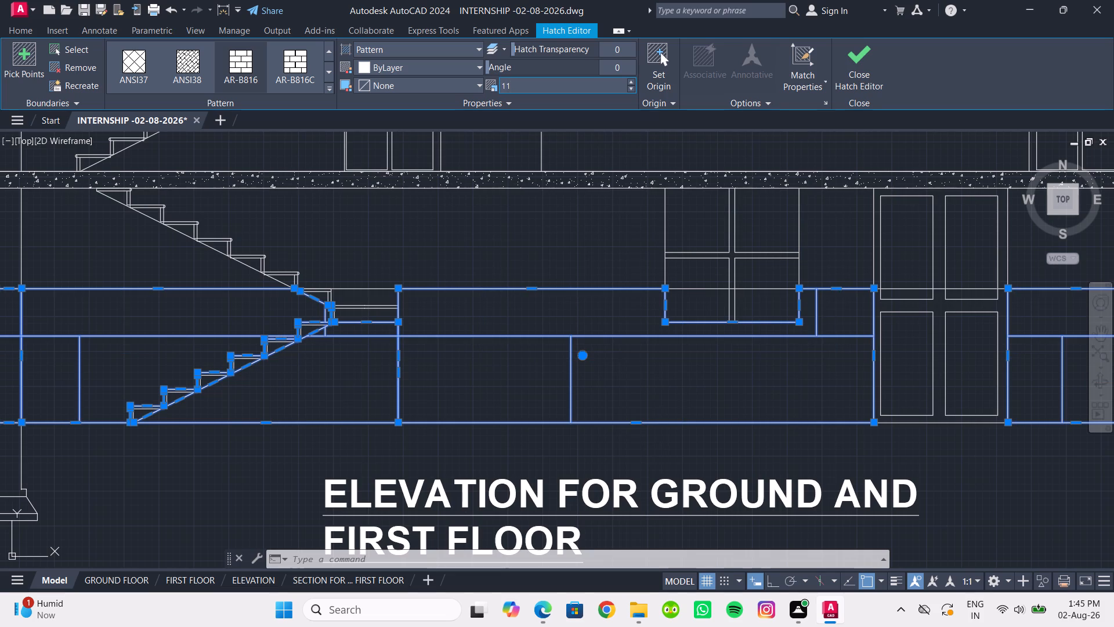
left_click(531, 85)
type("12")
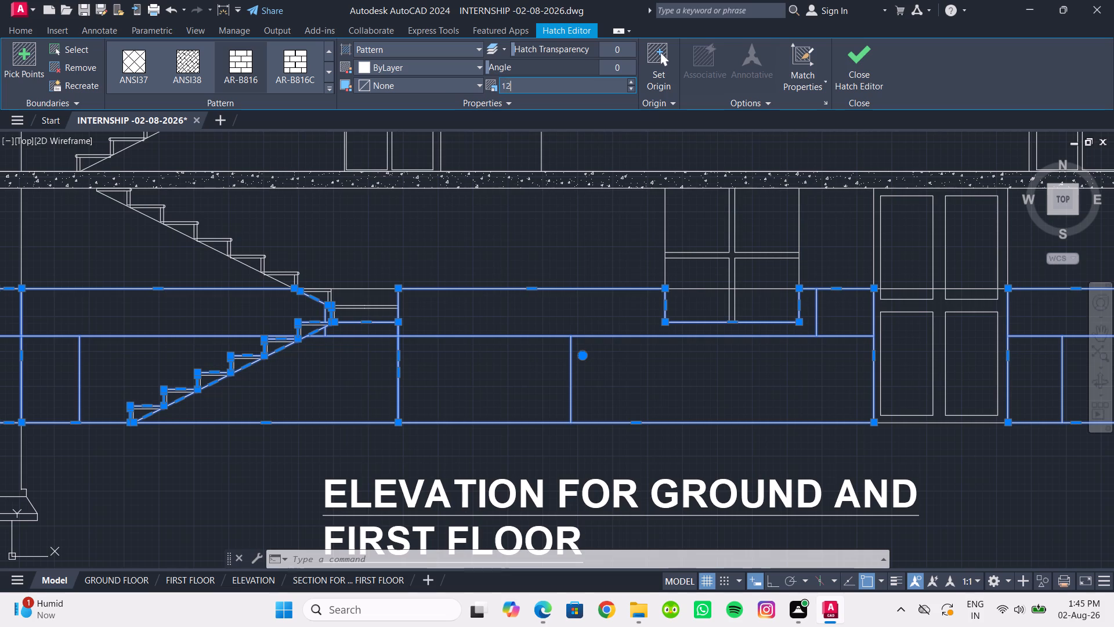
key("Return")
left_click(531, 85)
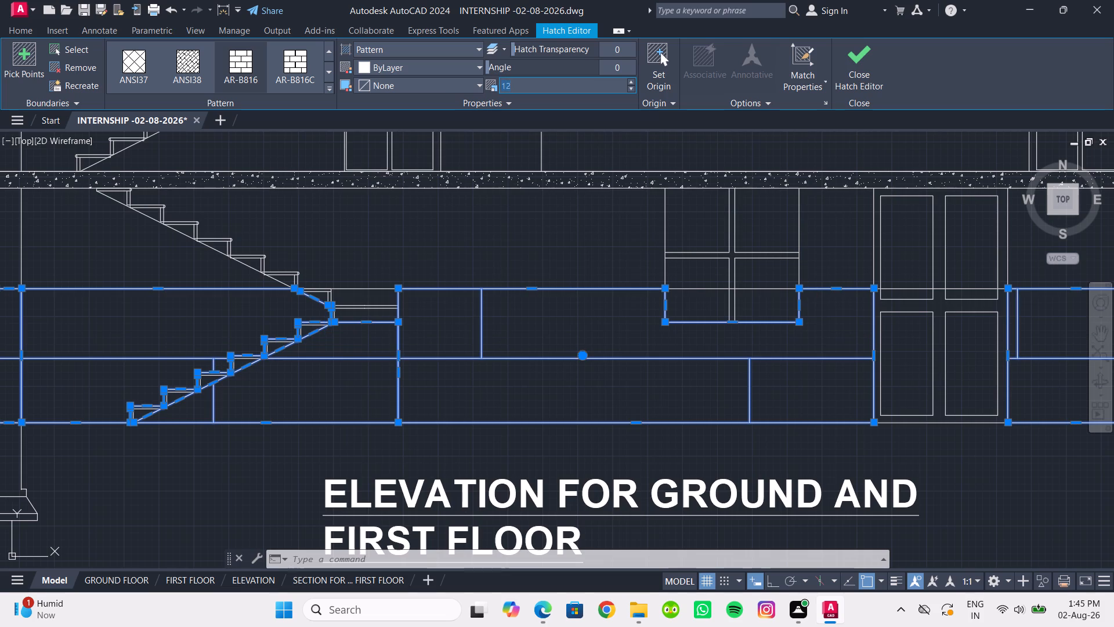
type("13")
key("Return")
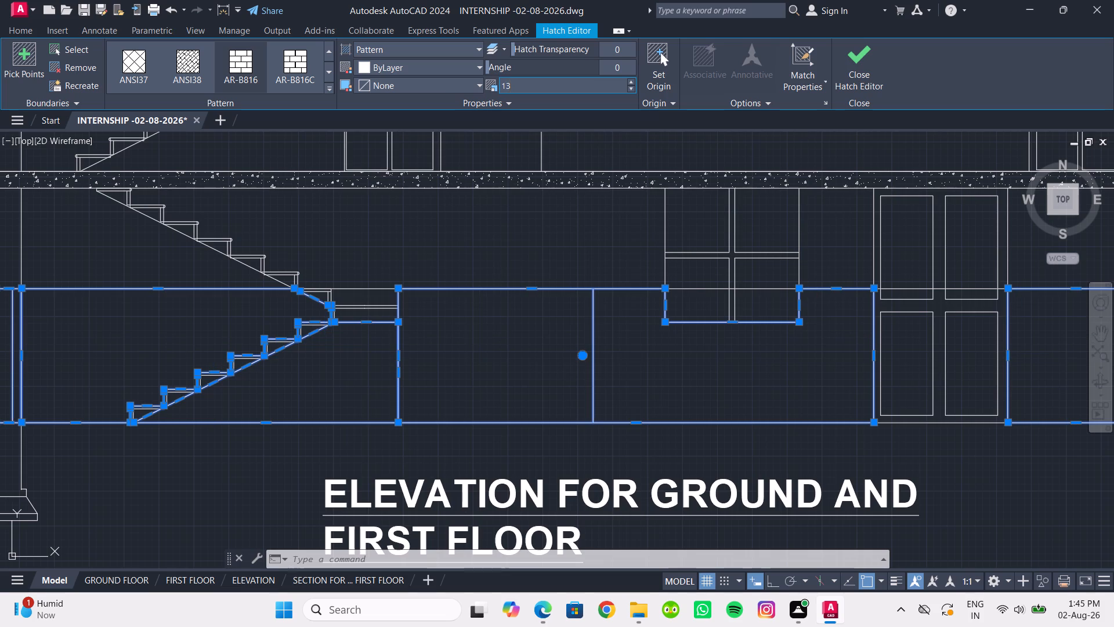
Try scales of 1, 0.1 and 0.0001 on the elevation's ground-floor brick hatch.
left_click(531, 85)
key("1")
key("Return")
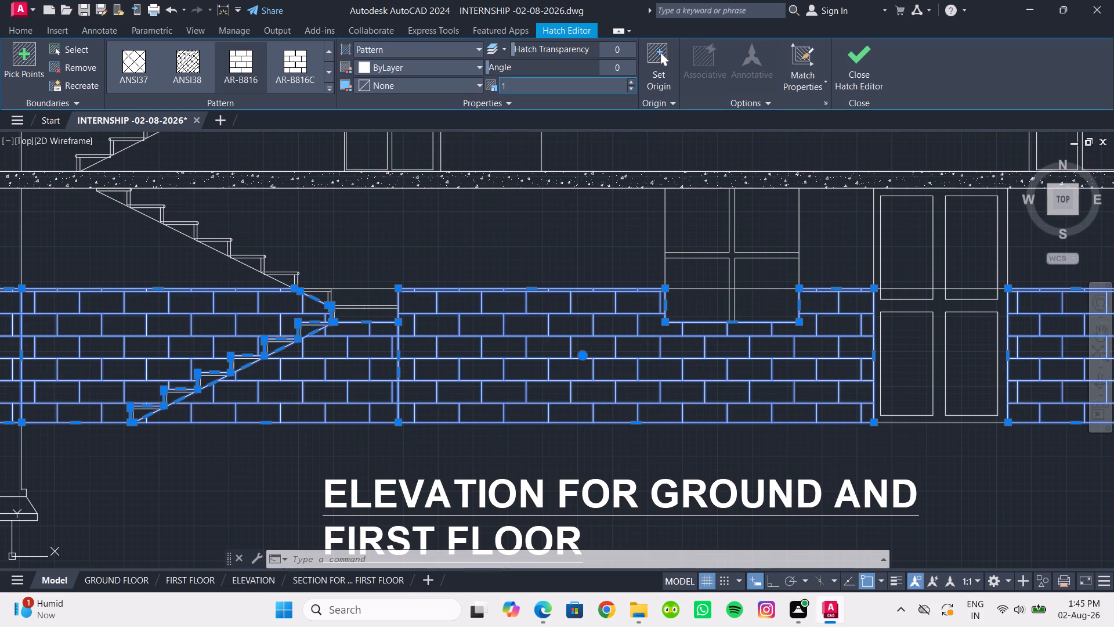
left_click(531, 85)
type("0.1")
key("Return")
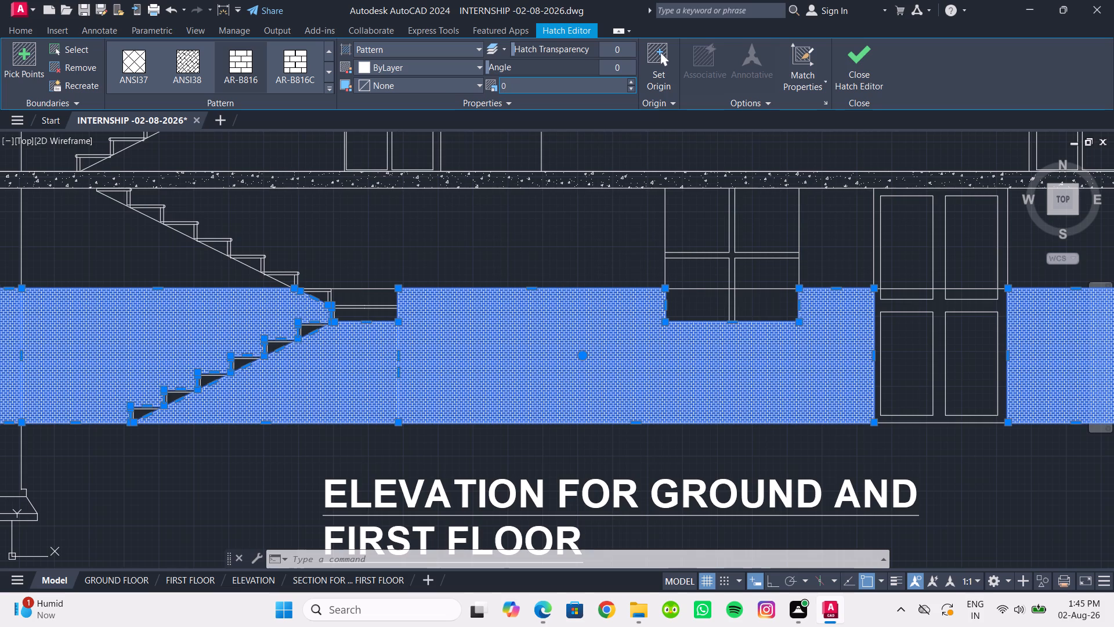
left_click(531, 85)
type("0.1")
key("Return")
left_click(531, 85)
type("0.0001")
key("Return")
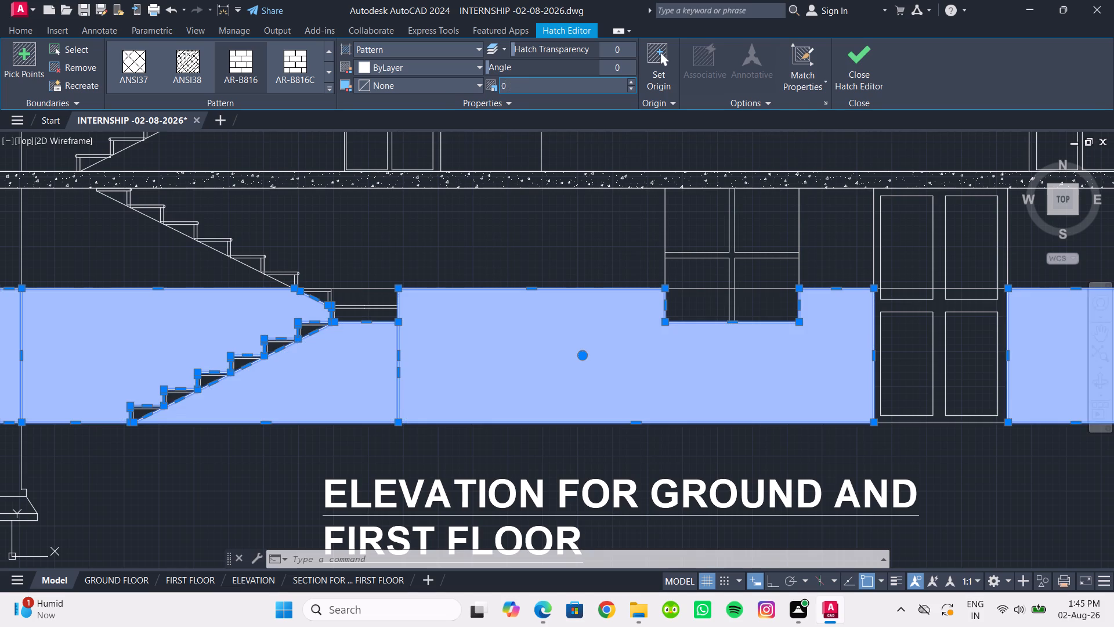
Set the scale of the elevation's ground-floor brick hatch to 1 and deselect the hatch.
left_click(531, 85)
key("1")
key("Return")
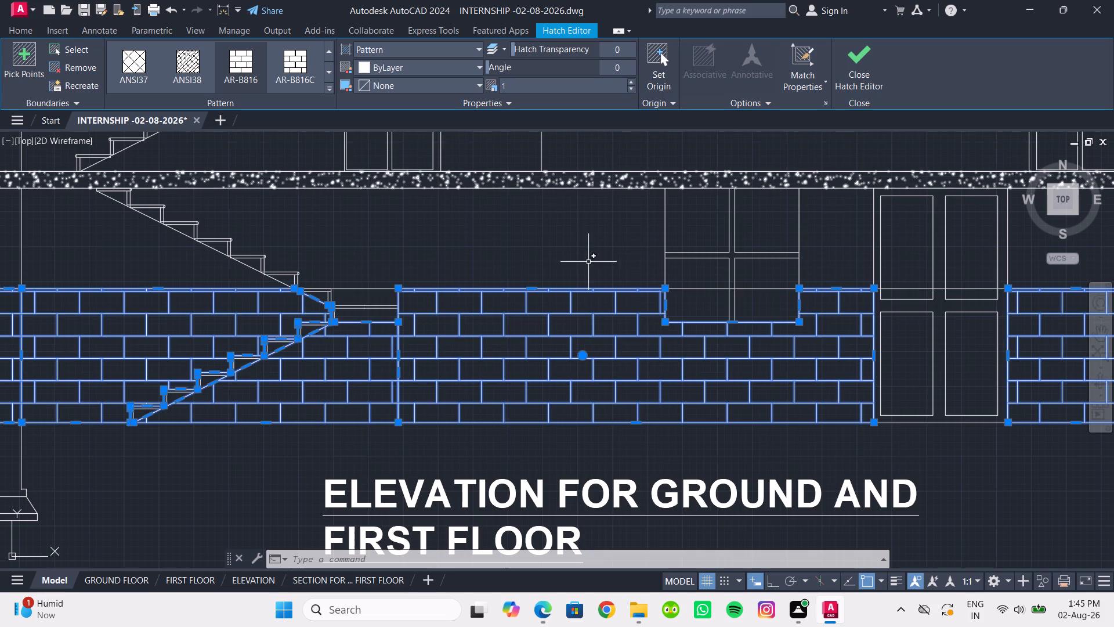
scroll(588, 265, "down", 3)
left_click(630, 393)
left_click(592, 390)
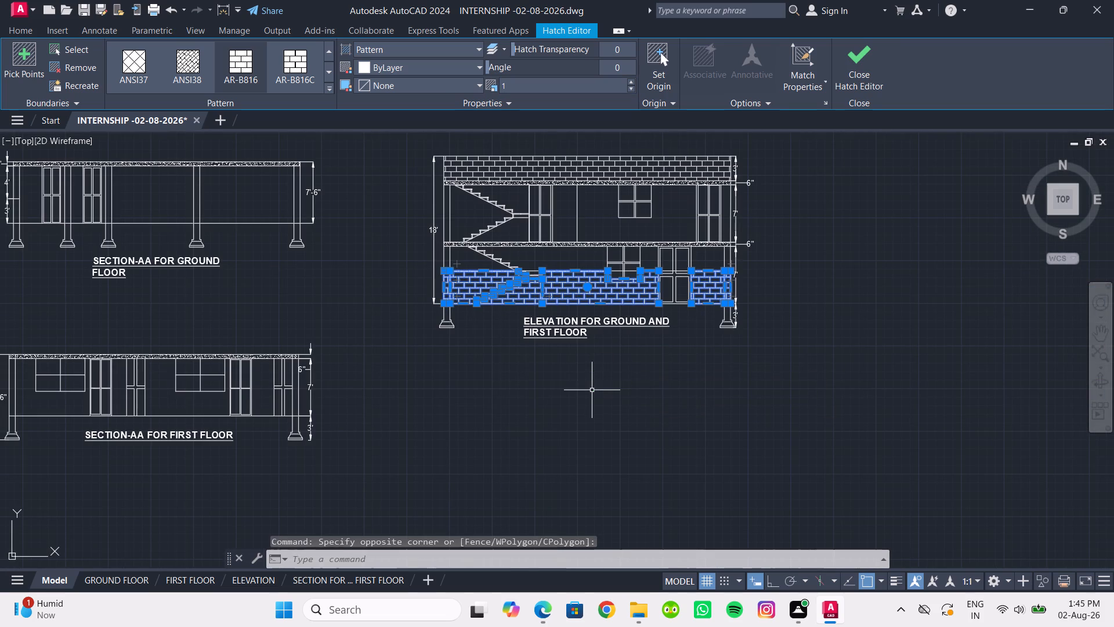
triple_click(592, 390)
triple_click(592, 390)
left_click(592, 390)
key("Escape")
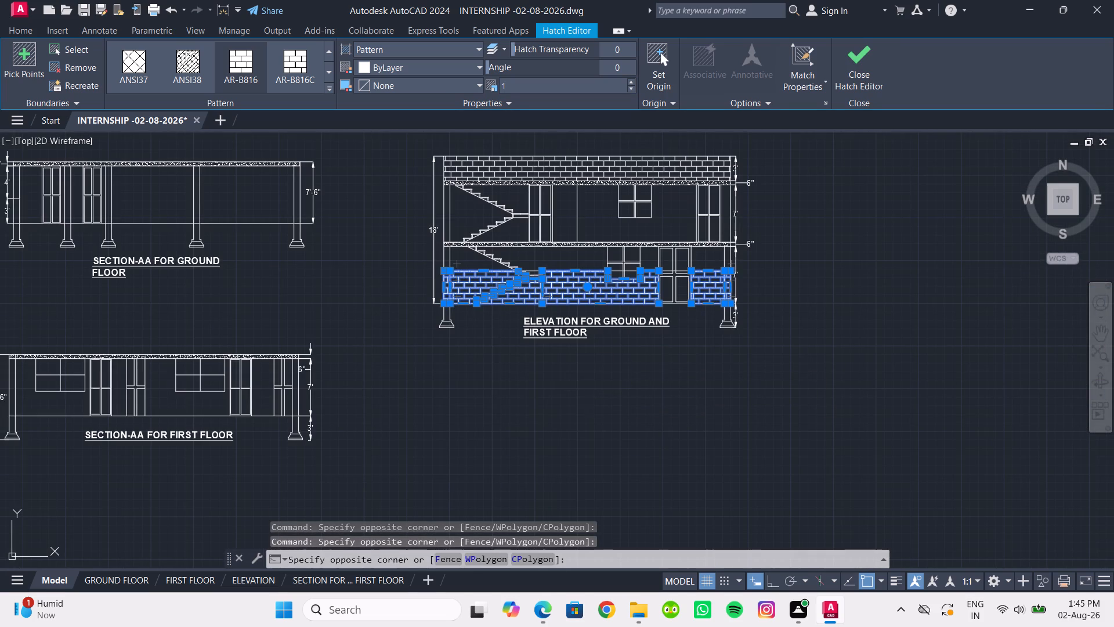
key("Escape")
key("Escape")
Examine the ground floor plan, including the portico and the plant and furniture in the hall cum dining, alongside the sections.
scroll(530, 425, "down", 1)
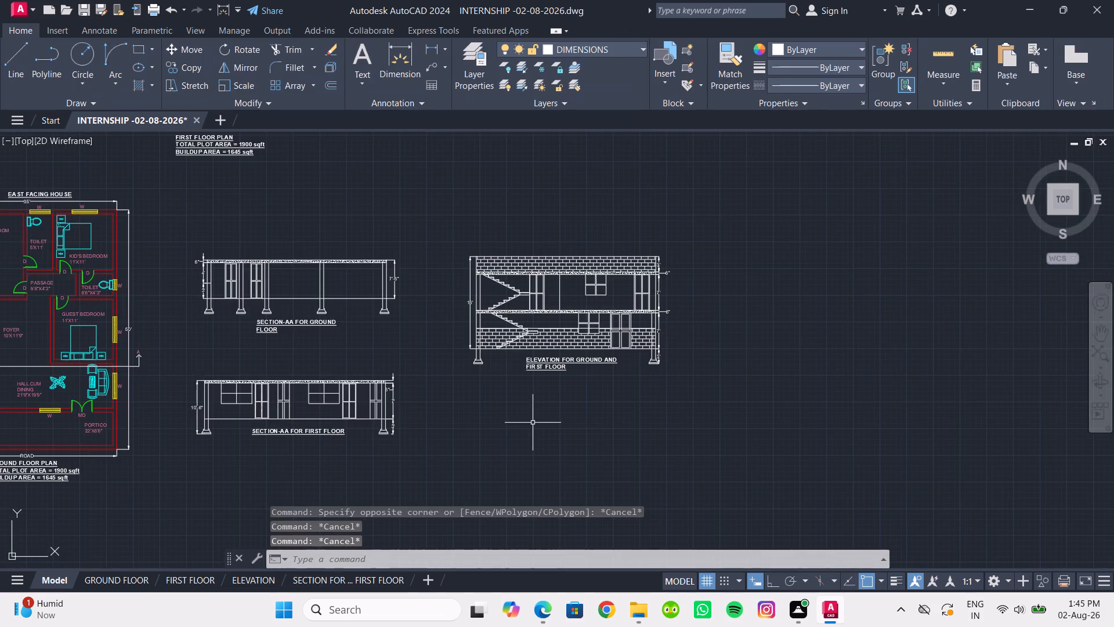
middle_click_drag(533, 423, 802, 312)
middle_click_drag(347, 391, 374, 437)
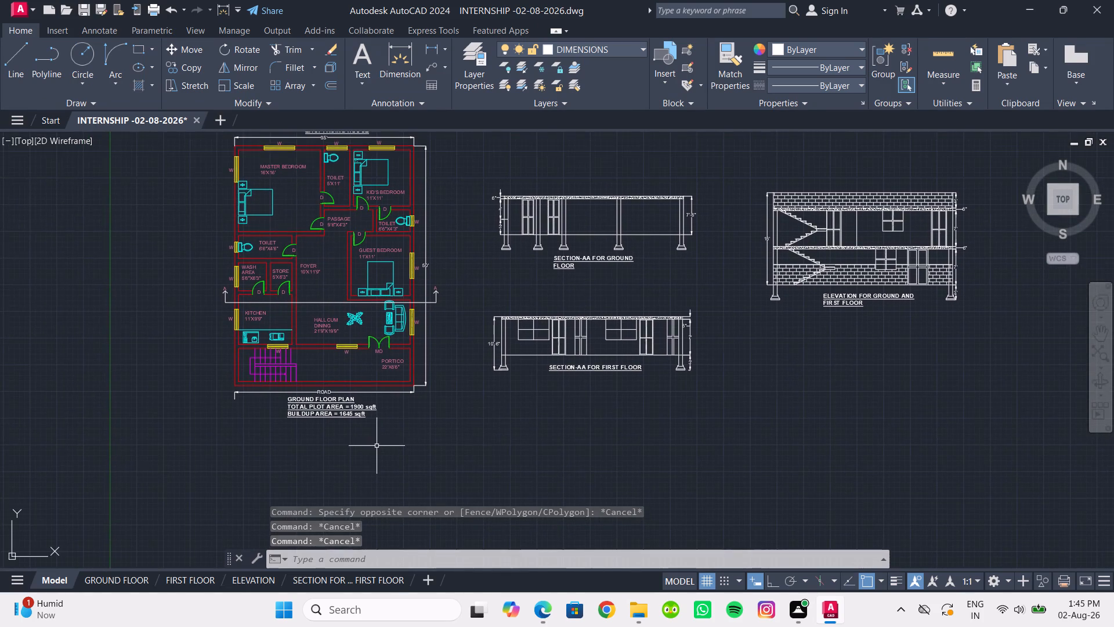
scroll(377, 446, "up", 1)
scroll(366, 304, "up", 1)
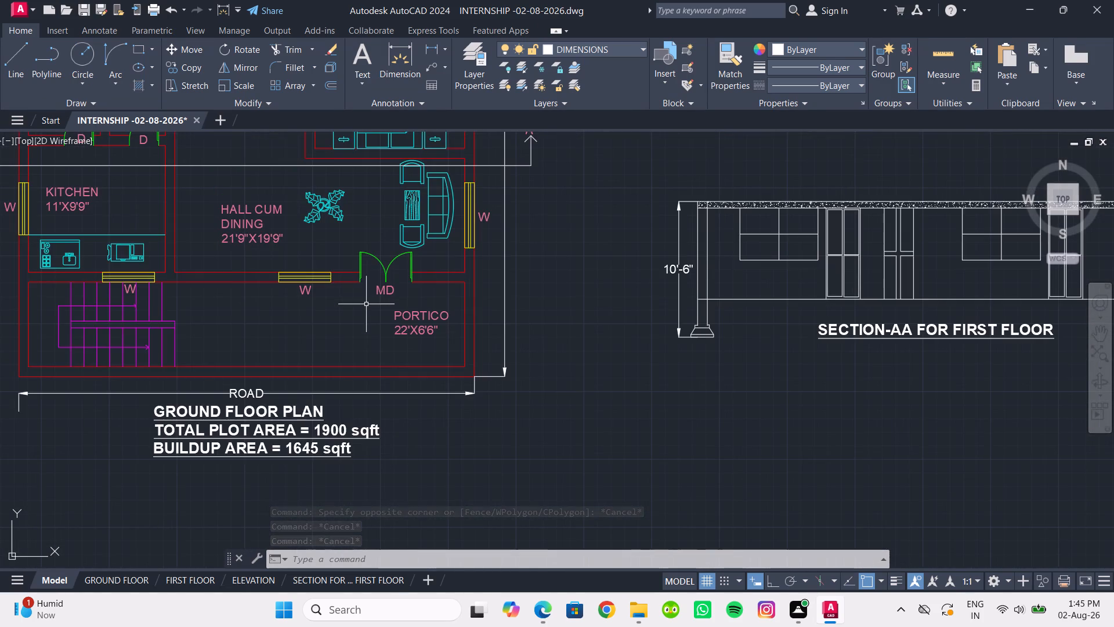
scroll(360, 309, "down", 1)
middle_click_drag(360, 309, 370, 366)
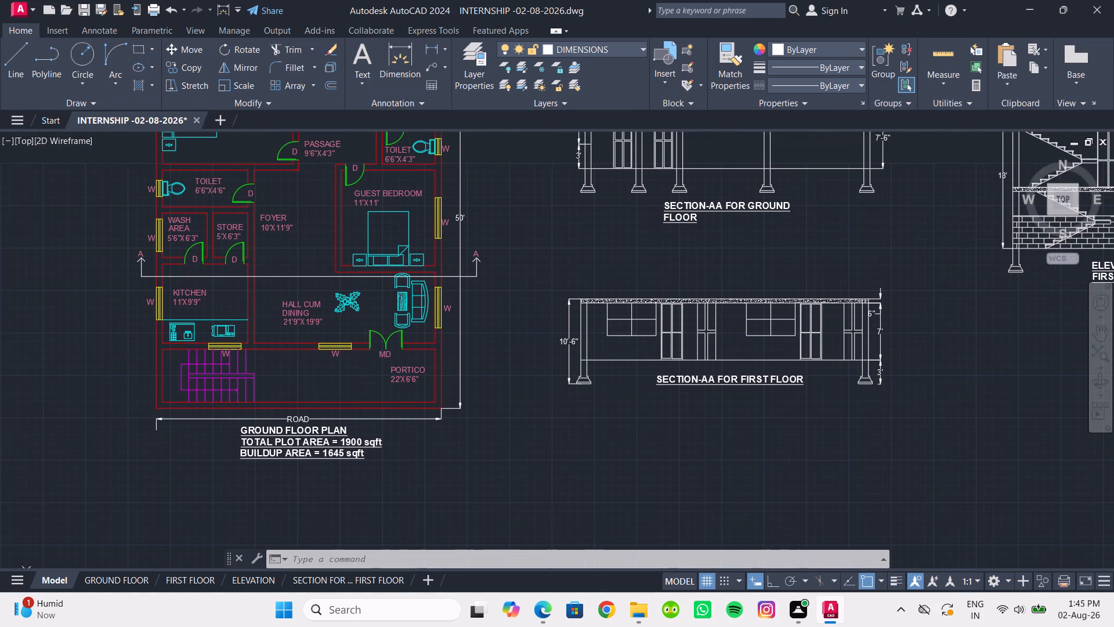
scroll(352, 302, "up", 4)
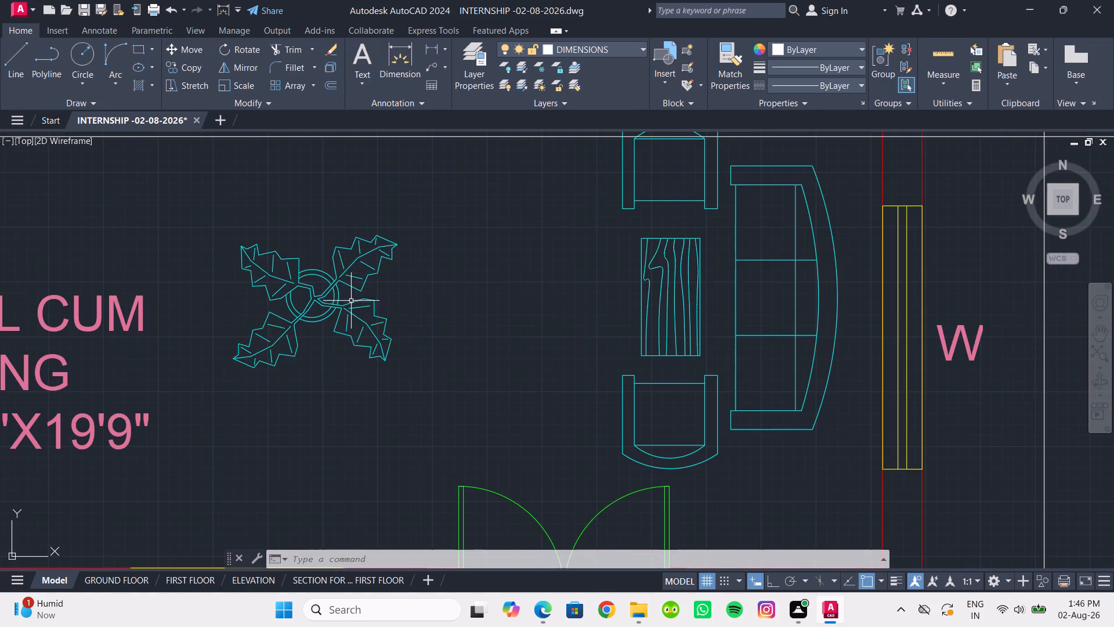
scroll(310, 286, "down", 3)
middle_click_drag(310, 288, 332, 326)
scroll(332, 333, "down", 1)
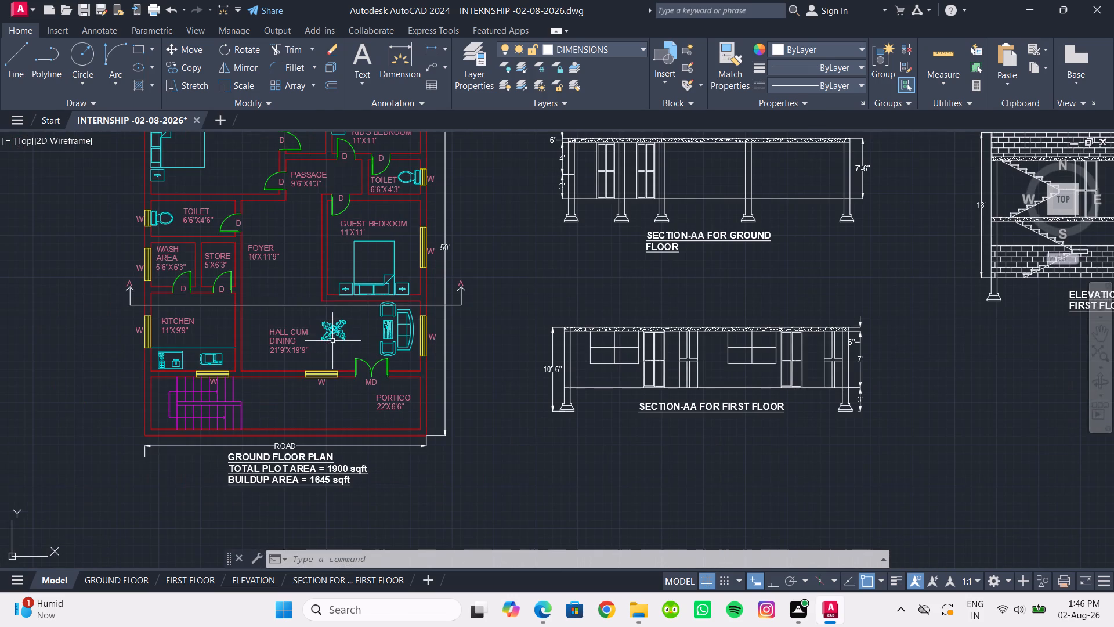
middle_click(331, 356)
scroll(331, 356, "down", 2)
middle_click(331, 356)
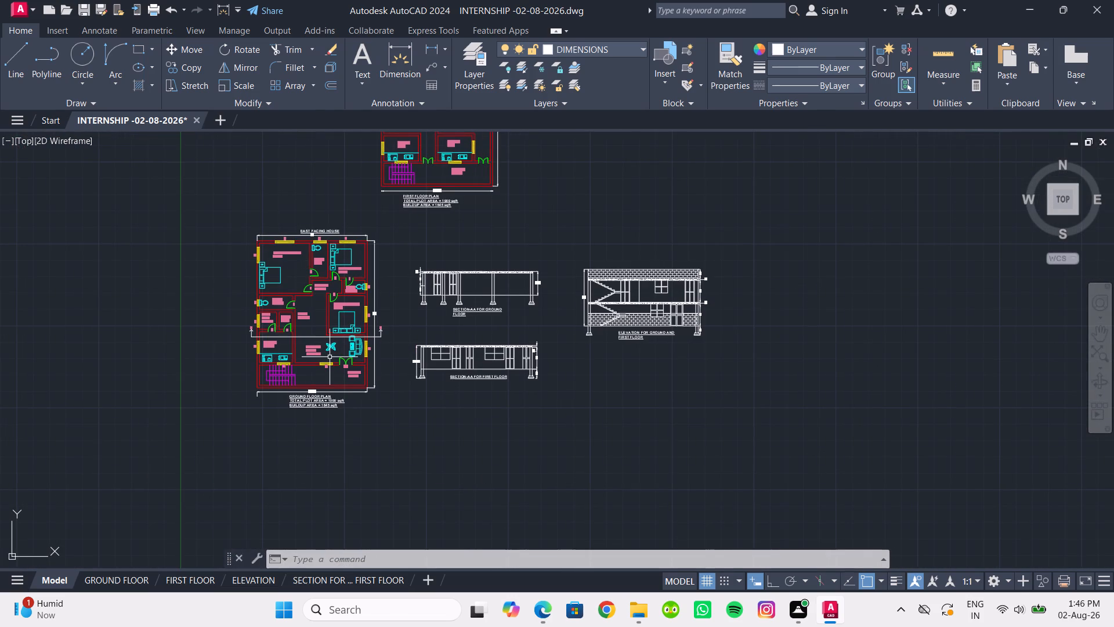
Insert the imperial Trees block from the architectural tool palette in the empty space beside the first floor plan, and close the palette.
key("ctrl+3")
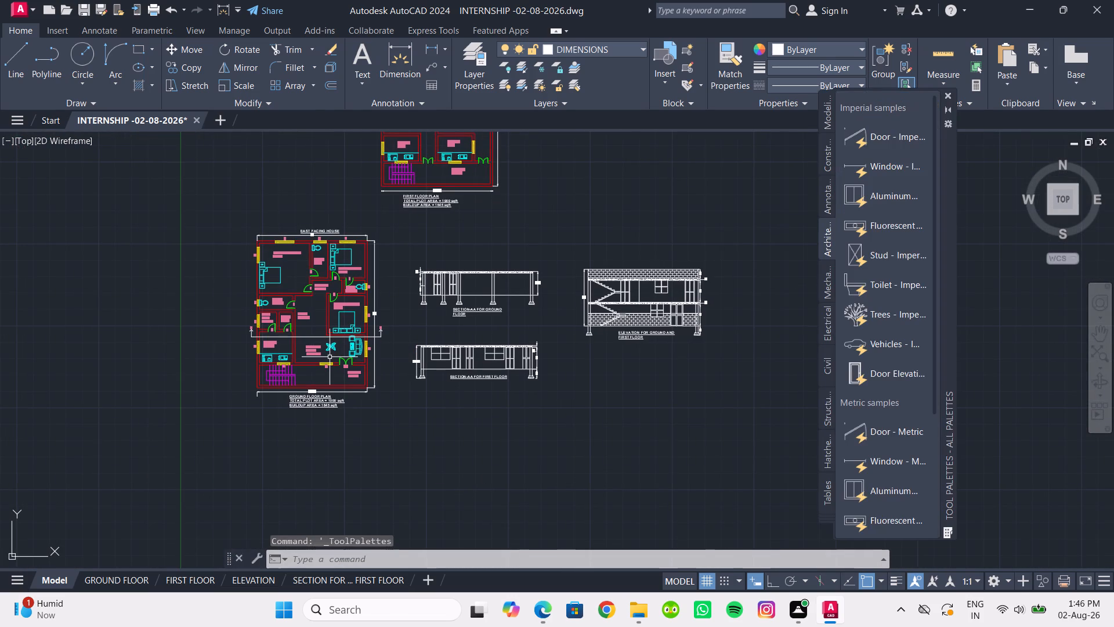
left_click(885, 313)
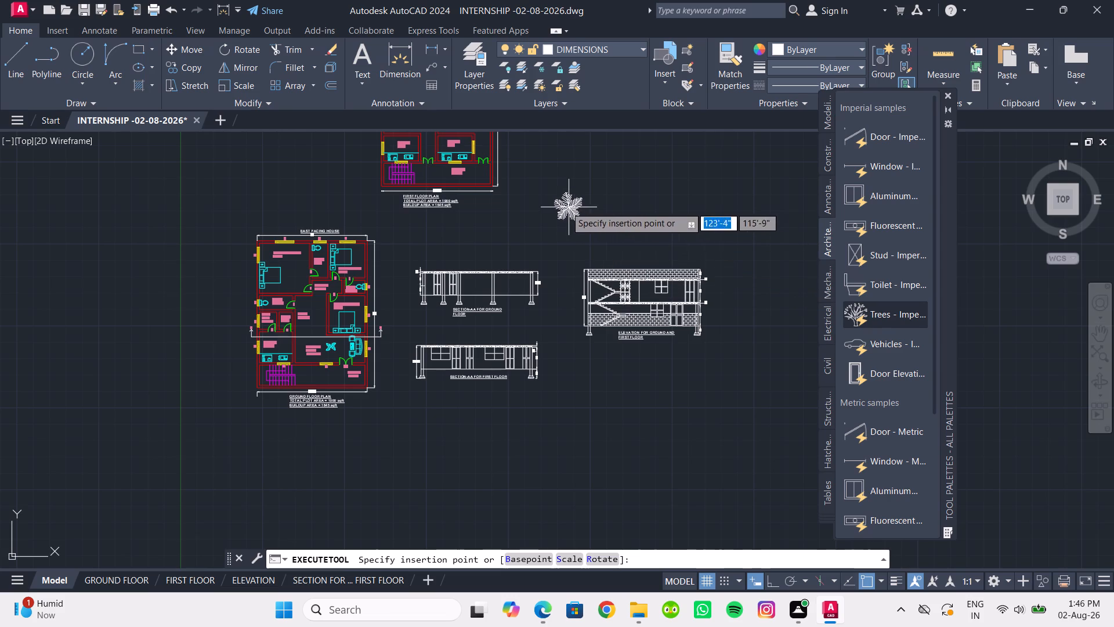
scroll(346, 343, "up", 3)
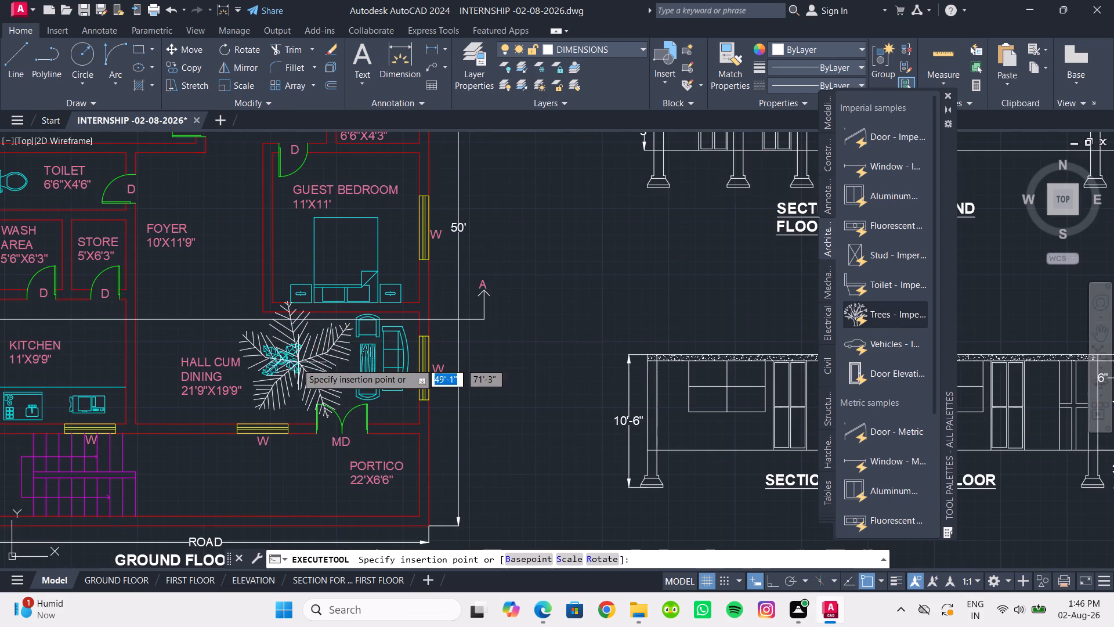
scroll(566, 281, "down", 3)
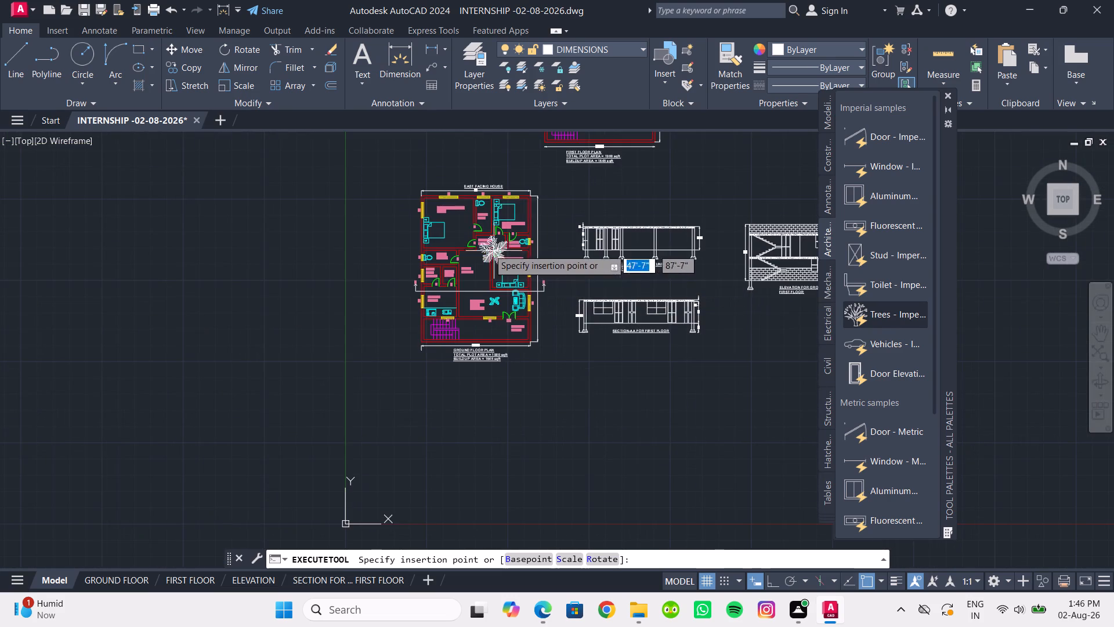
scroll(431, 232, "down", 1)
middle_click_drag(431, 232, 333, 356)
left_click(551, 222)
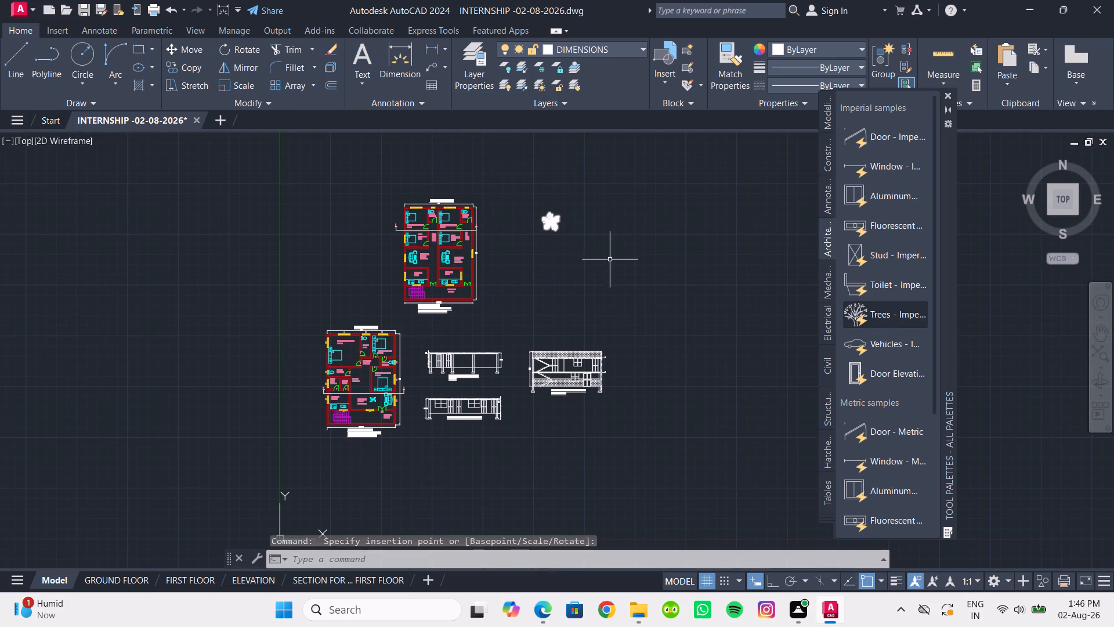
left_click(949, 100)
left_click(946, 90)
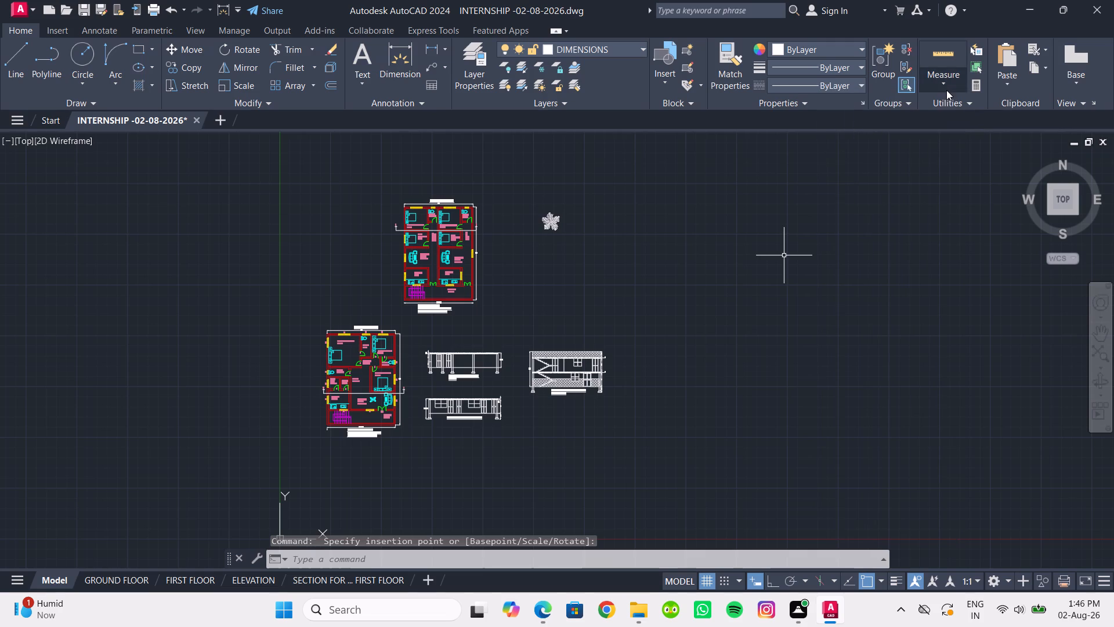
scroll(546, 211, "up", 6)
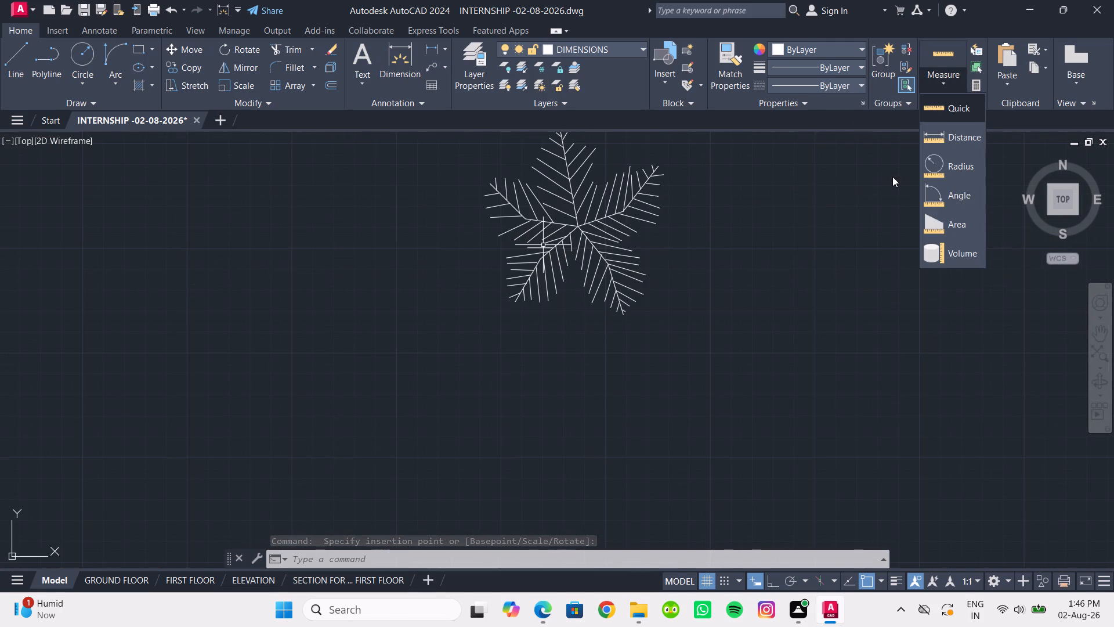
left_click(831, 239)
key("Escape")
key("Escape")
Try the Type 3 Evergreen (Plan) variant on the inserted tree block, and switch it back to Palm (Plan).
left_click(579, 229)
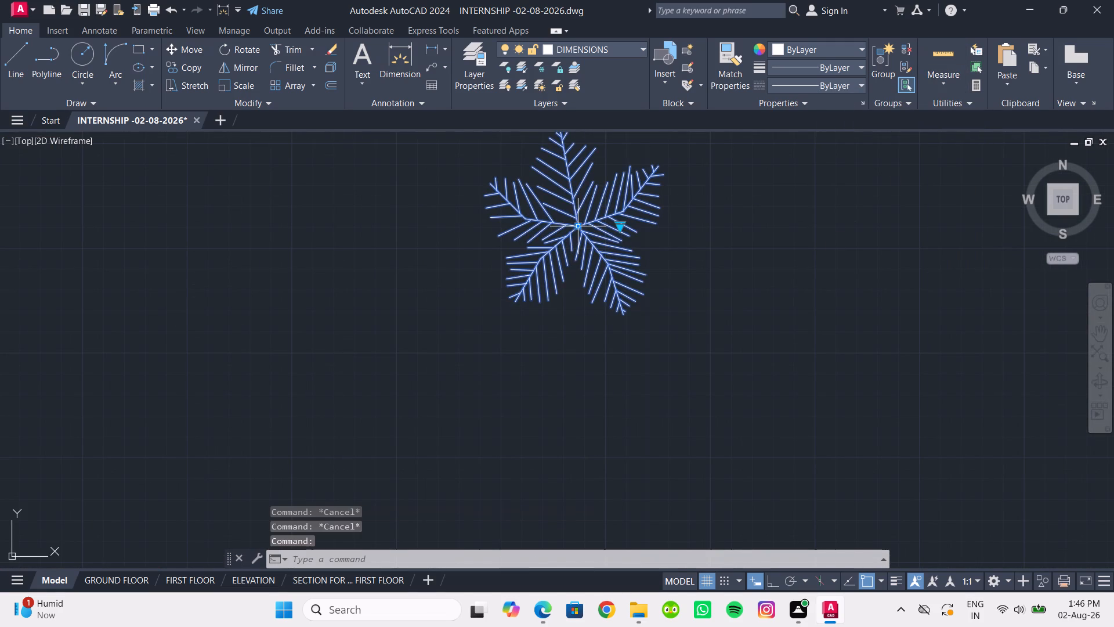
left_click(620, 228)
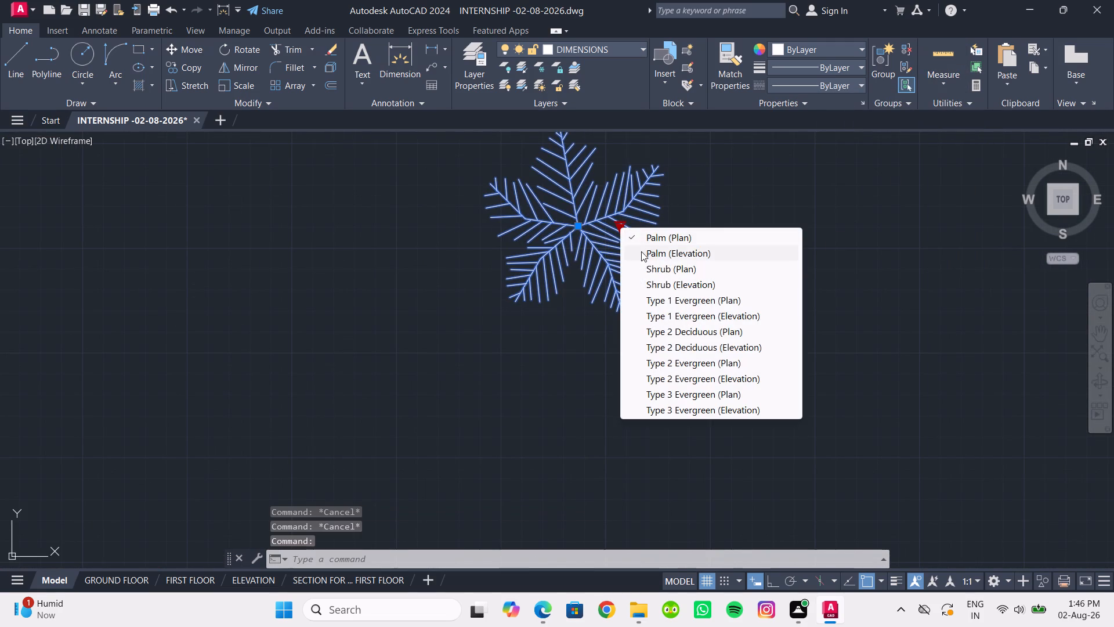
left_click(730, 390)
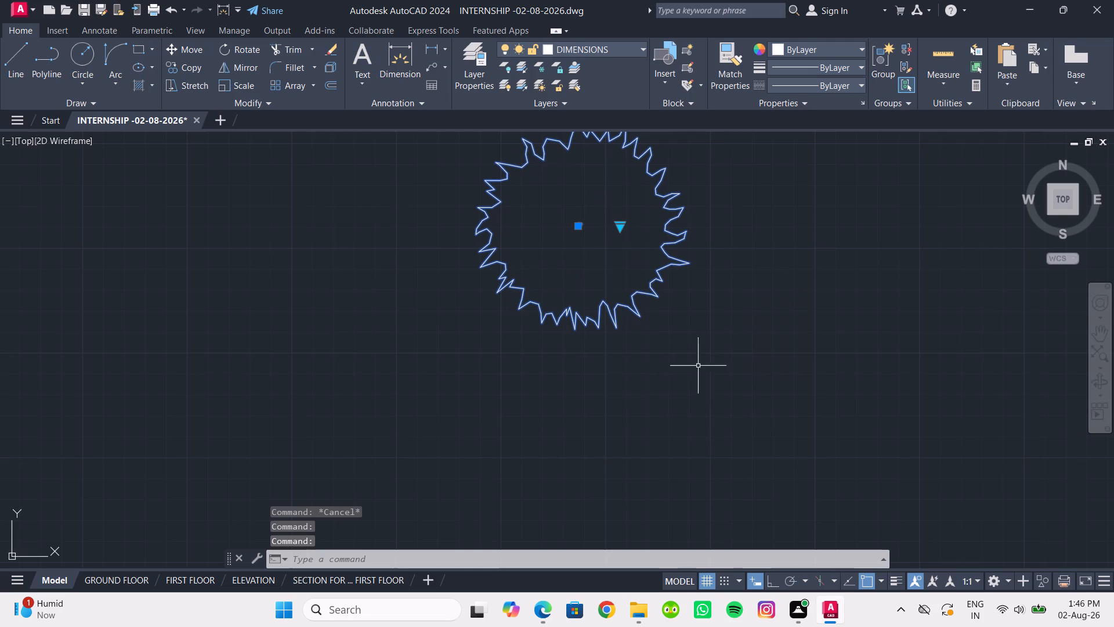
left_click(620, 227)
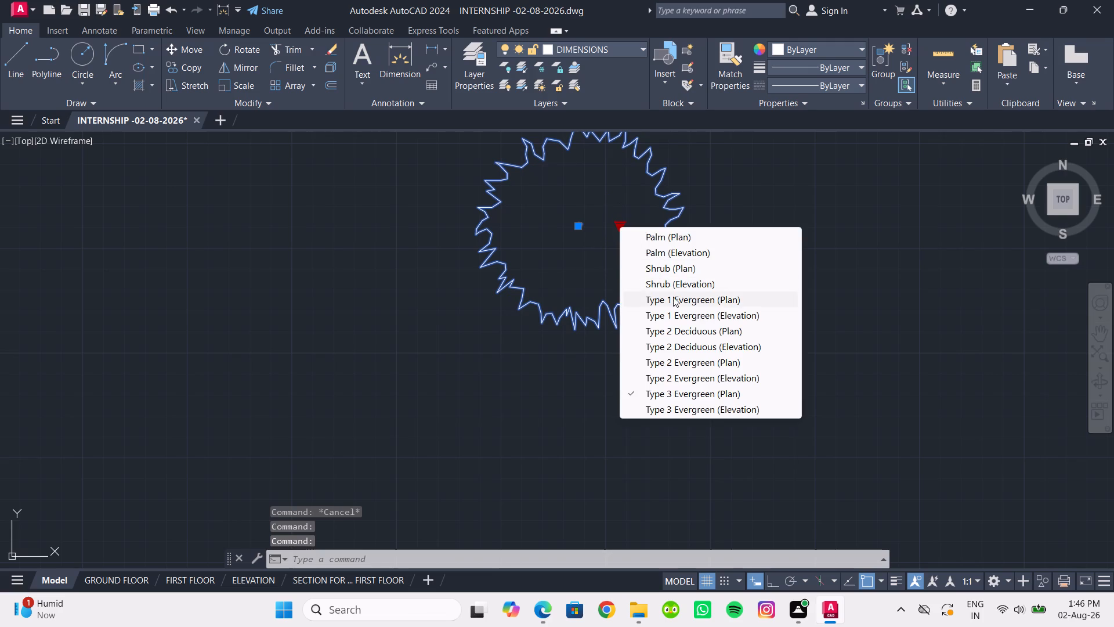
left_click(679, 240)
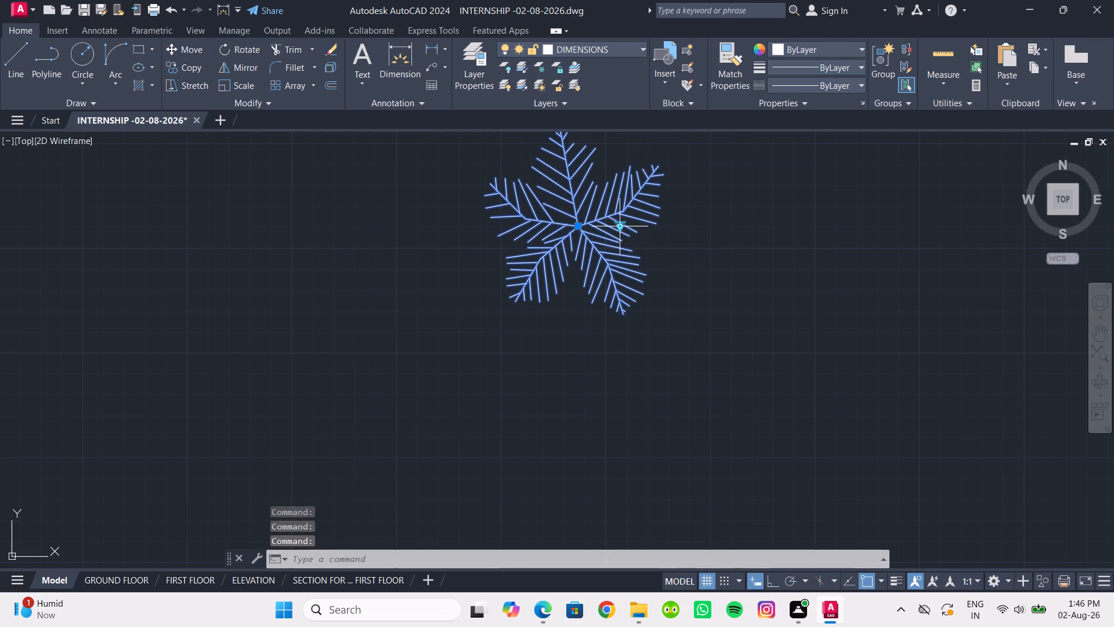
Change the inserted tree block's variant to Palm (Elevation).
left_click(621, 229)
left_click(659, 250)
scroll(621, 245, "down", 3)
middle_click_drag(621, 248, 621, 249)
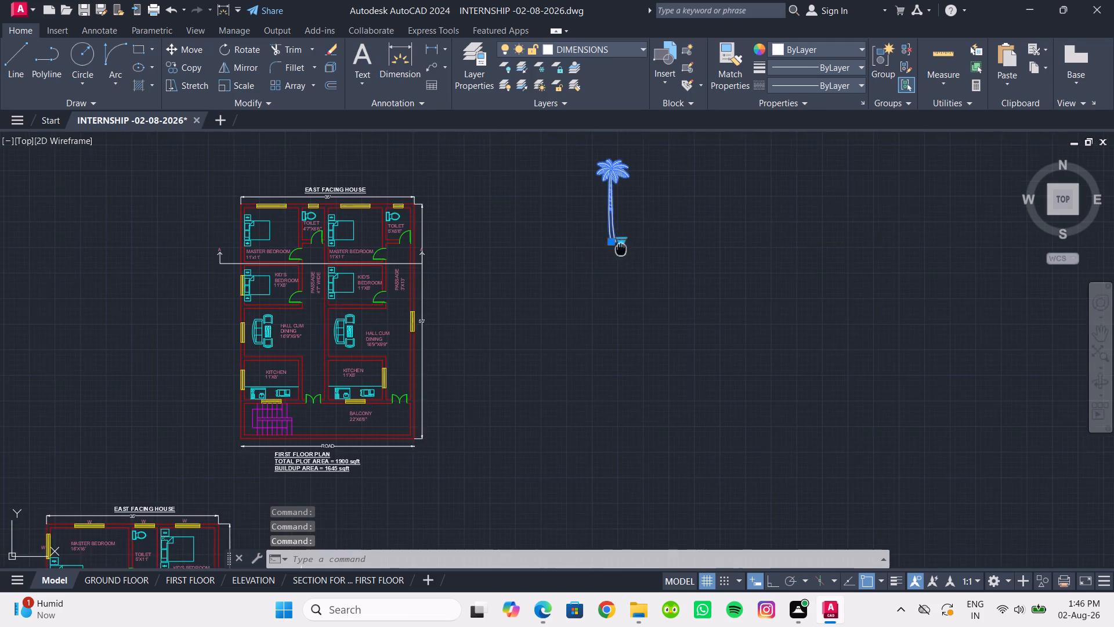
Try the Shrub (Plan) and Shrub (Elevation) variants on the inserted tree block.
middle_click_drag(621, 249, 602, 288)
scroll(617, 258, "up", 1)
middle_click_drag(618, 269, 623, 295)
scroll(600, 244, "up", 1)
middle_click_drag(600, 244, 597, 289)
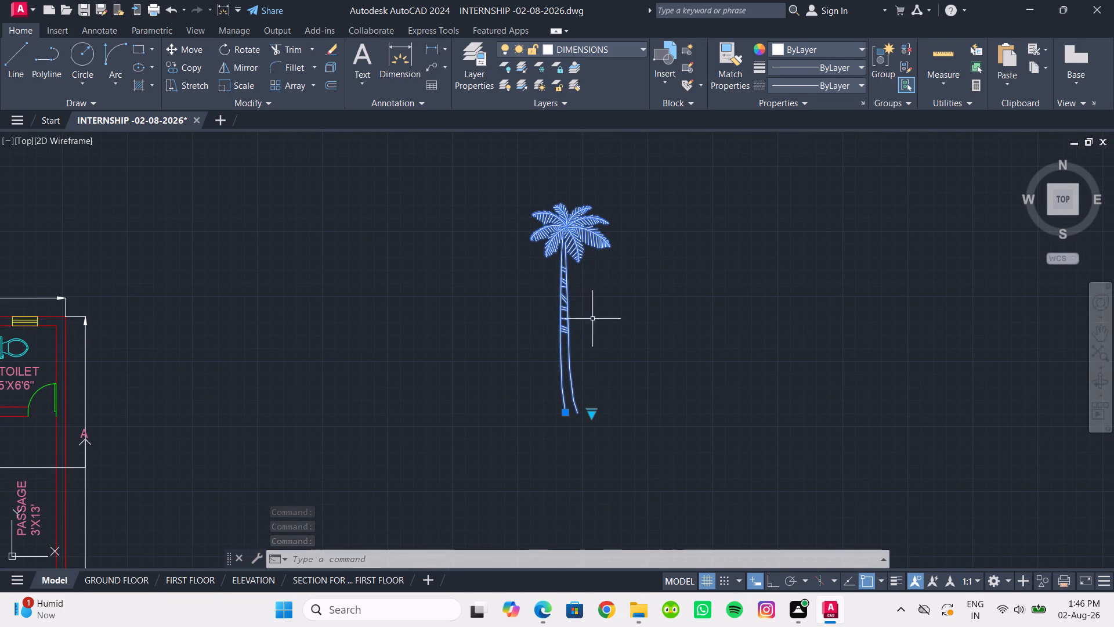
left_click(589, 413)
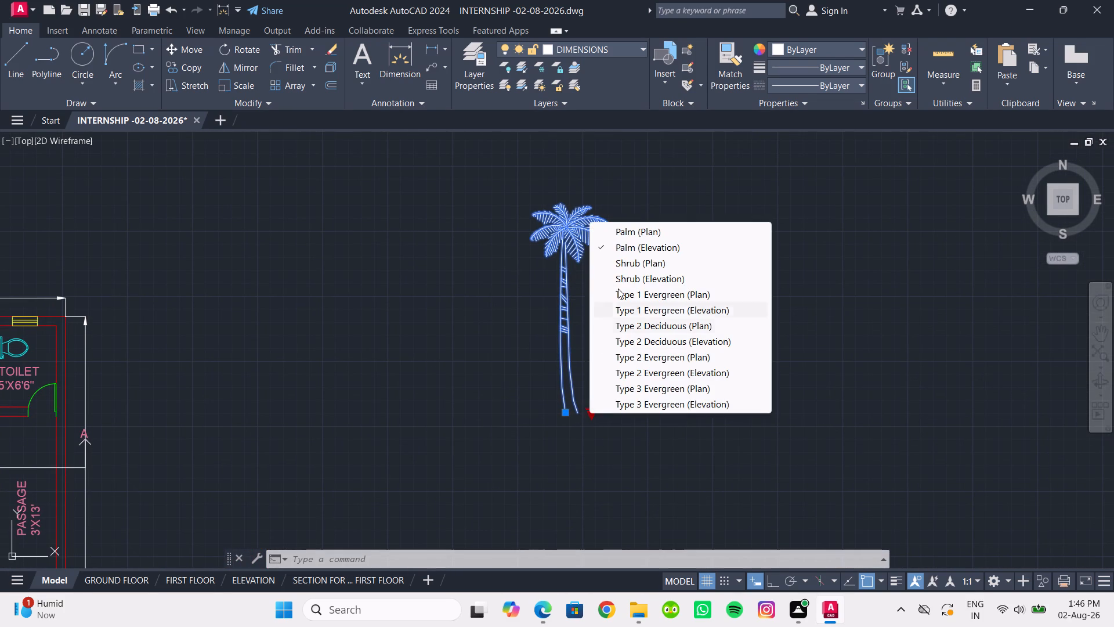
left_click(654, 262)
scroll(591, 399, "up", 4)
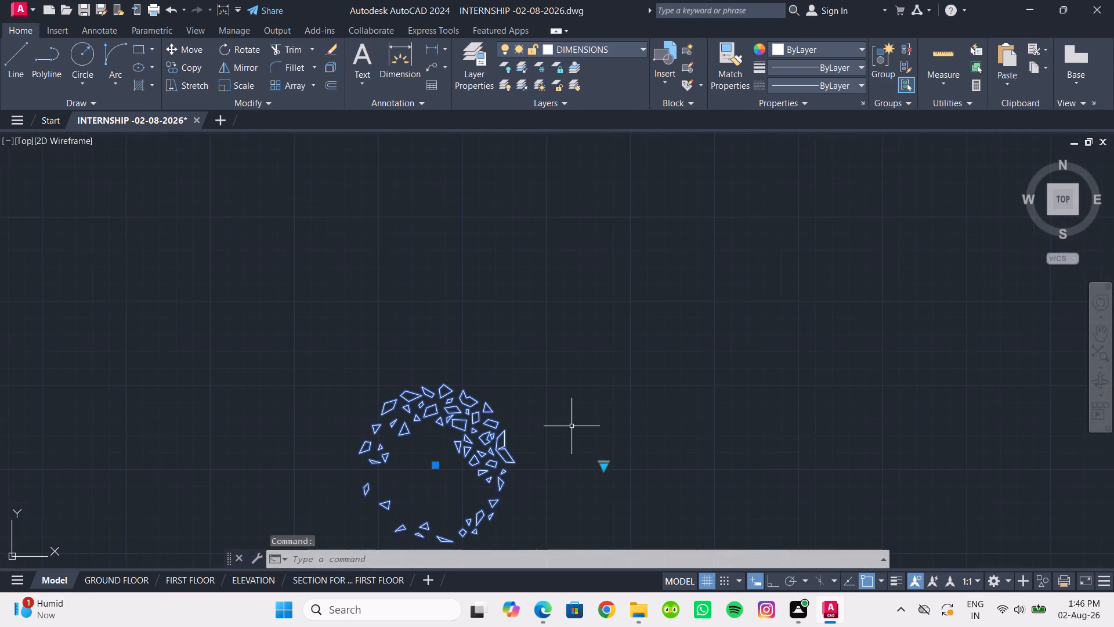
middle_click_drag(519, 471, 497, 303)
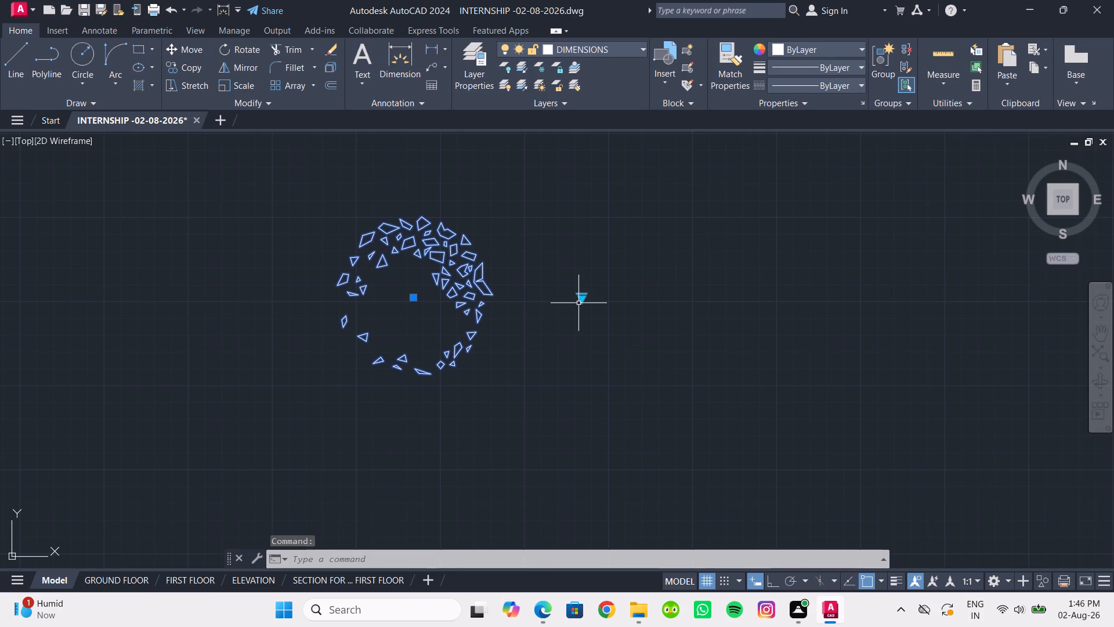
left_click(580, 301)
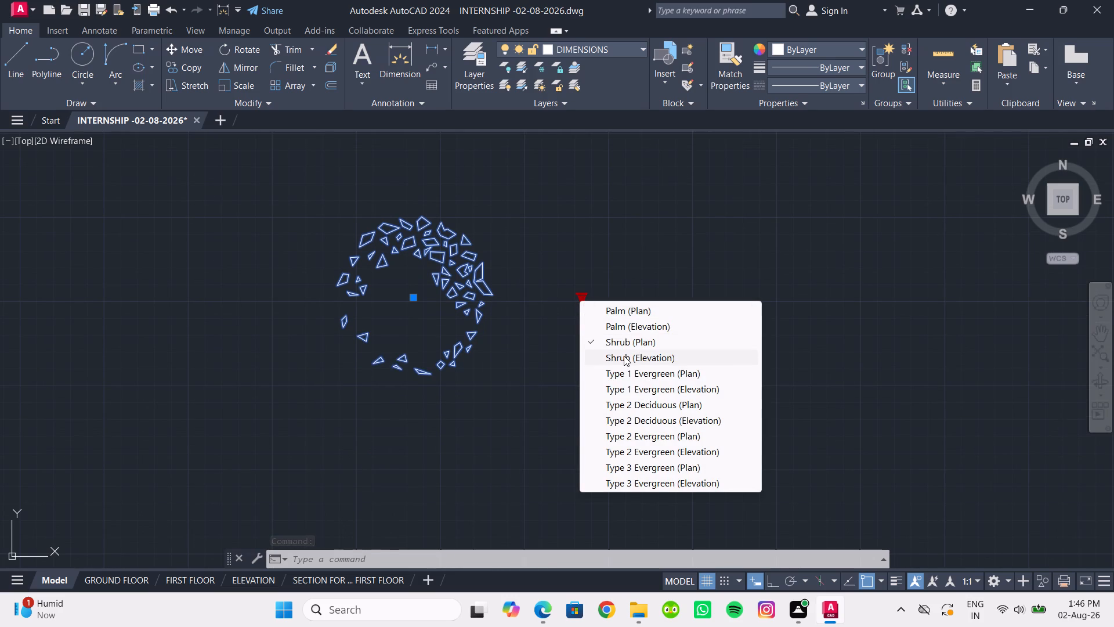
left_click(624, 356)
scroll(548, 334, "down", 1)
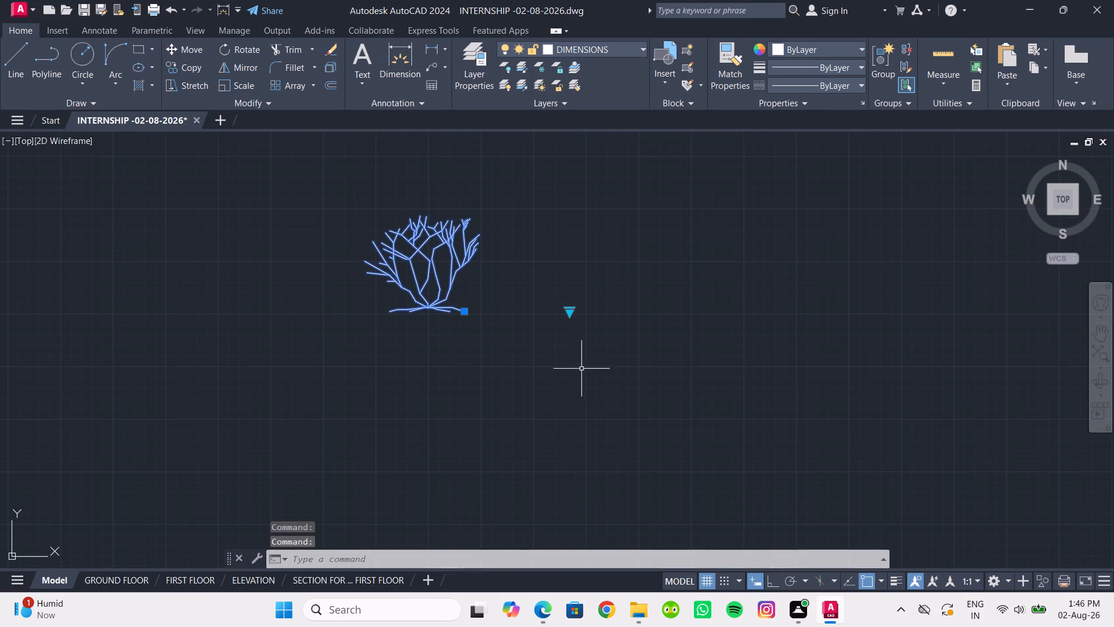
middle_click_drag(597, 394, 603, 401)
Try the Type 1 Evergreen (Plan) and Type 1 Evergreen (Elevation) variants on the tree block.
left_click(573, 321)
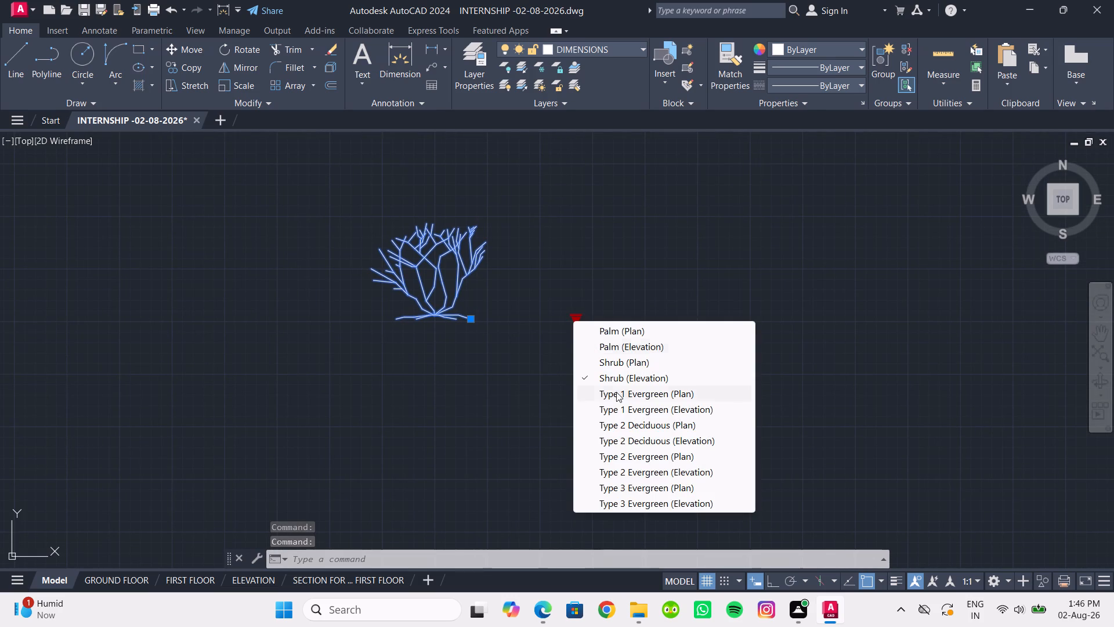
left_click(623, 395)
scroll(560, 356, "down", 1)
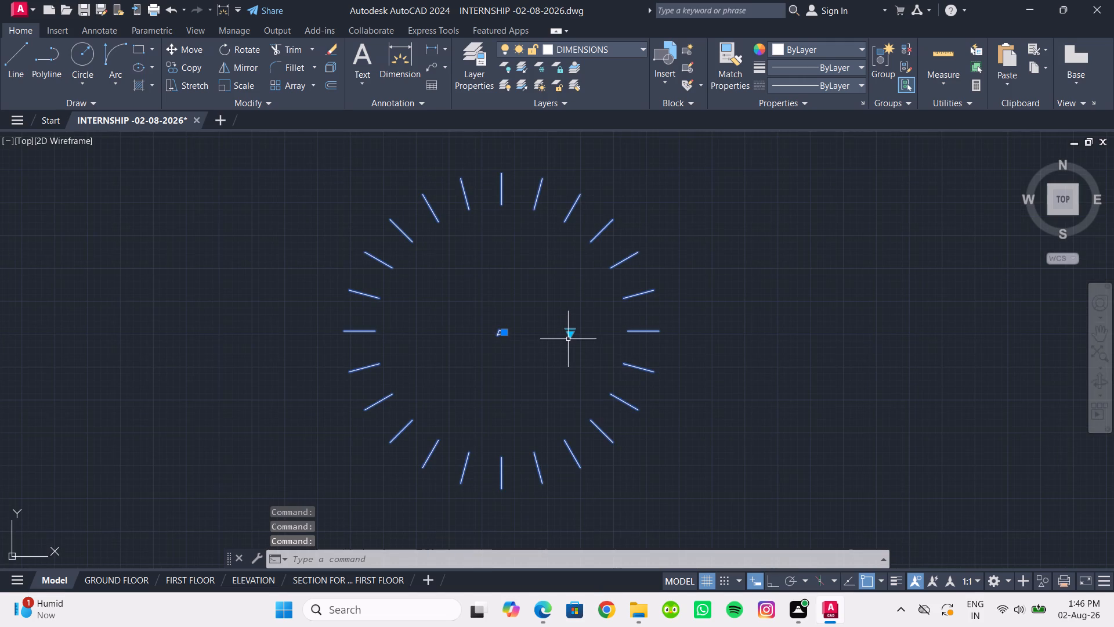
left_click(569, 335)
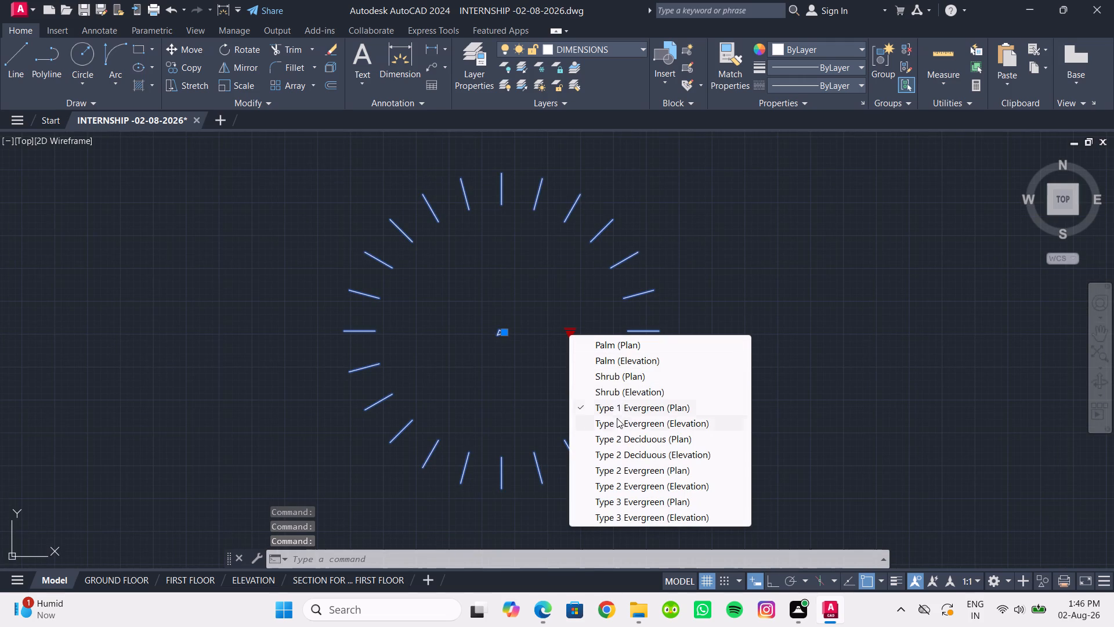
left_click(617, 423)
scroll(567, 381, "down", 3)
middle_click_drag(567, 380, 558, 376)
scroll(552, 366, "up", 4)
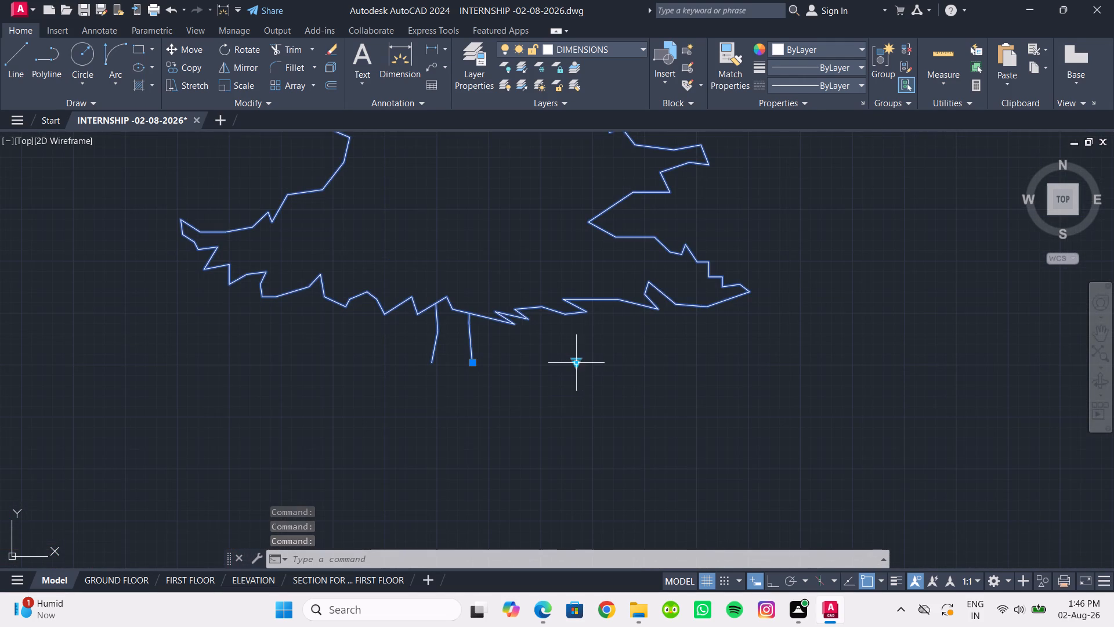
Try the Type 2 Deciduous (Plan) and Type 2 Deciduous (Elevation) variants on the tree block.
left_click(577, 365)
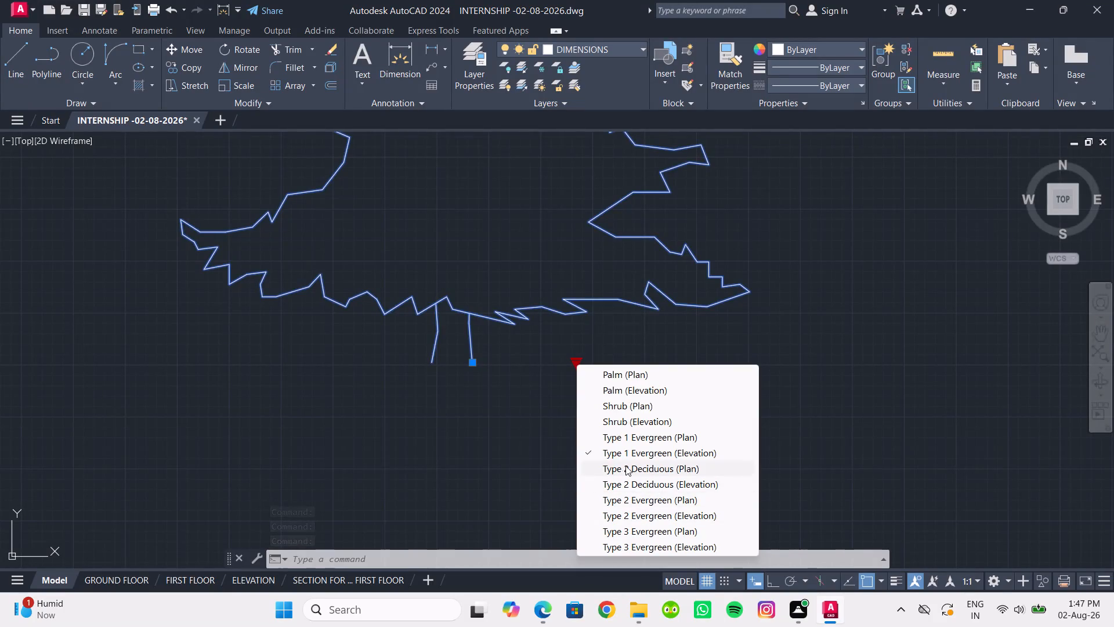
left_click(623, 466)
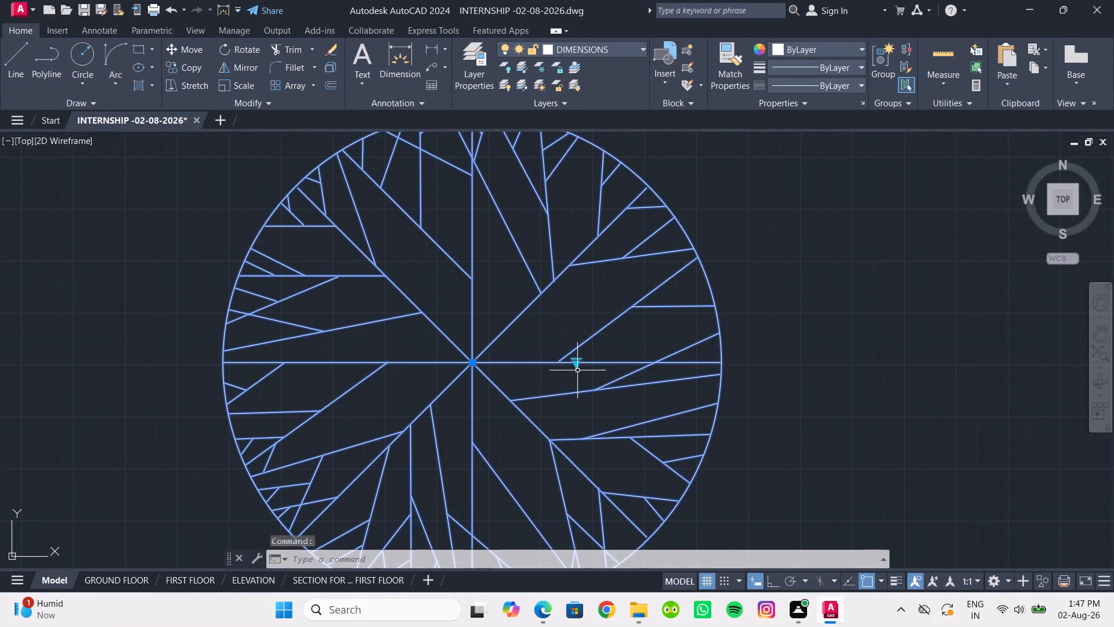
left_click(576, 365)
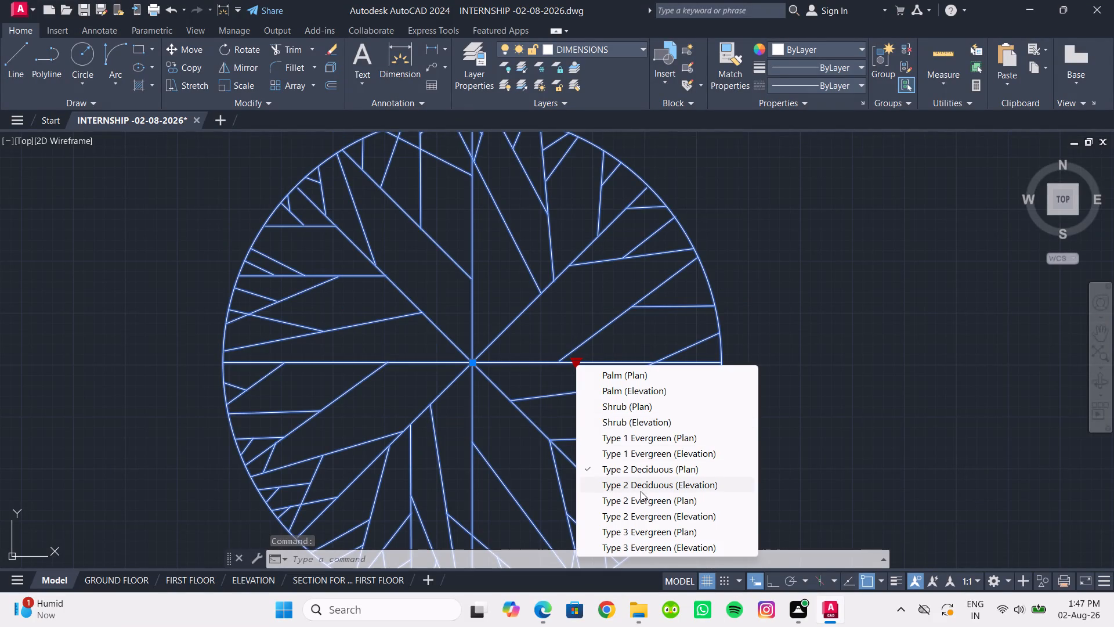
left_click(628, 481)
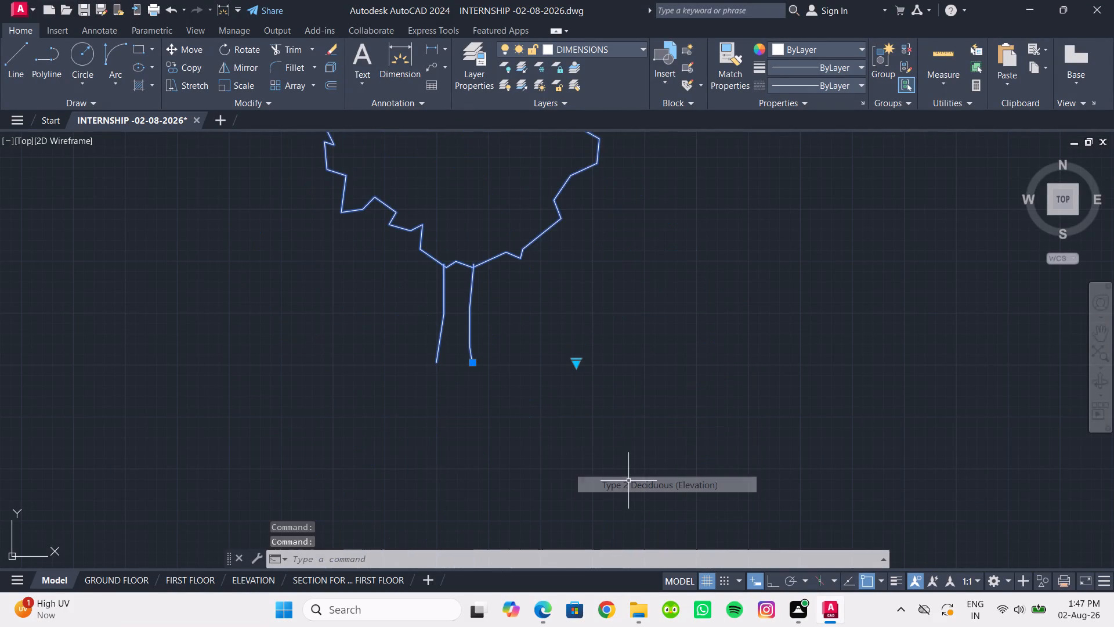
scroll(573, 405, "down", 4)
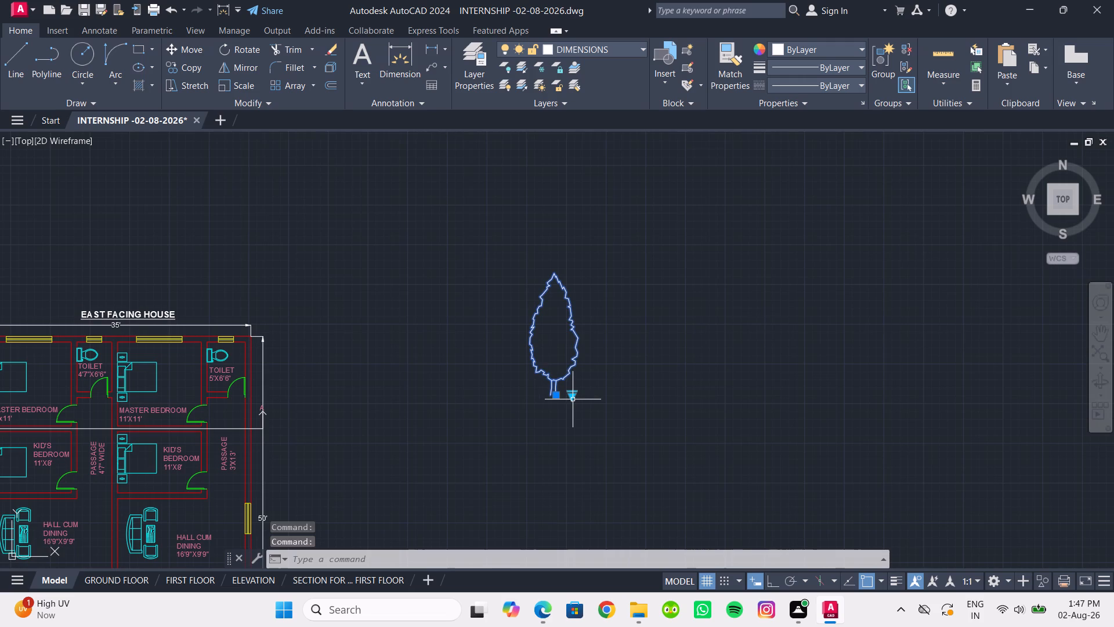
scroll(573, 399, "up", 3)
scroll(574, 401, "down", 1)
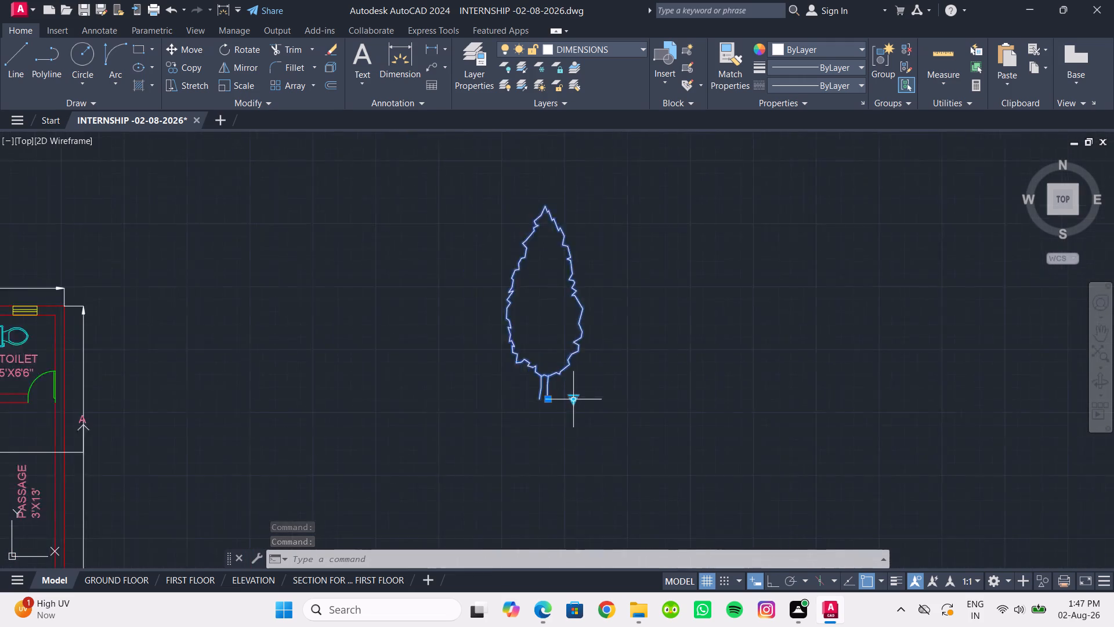
Delete the tree block from the empty space beside the first floor plan.
scroll(574, 401, "down", 2)
left_click_drag(606, 421, 594, 413)
left_click(514, 272)
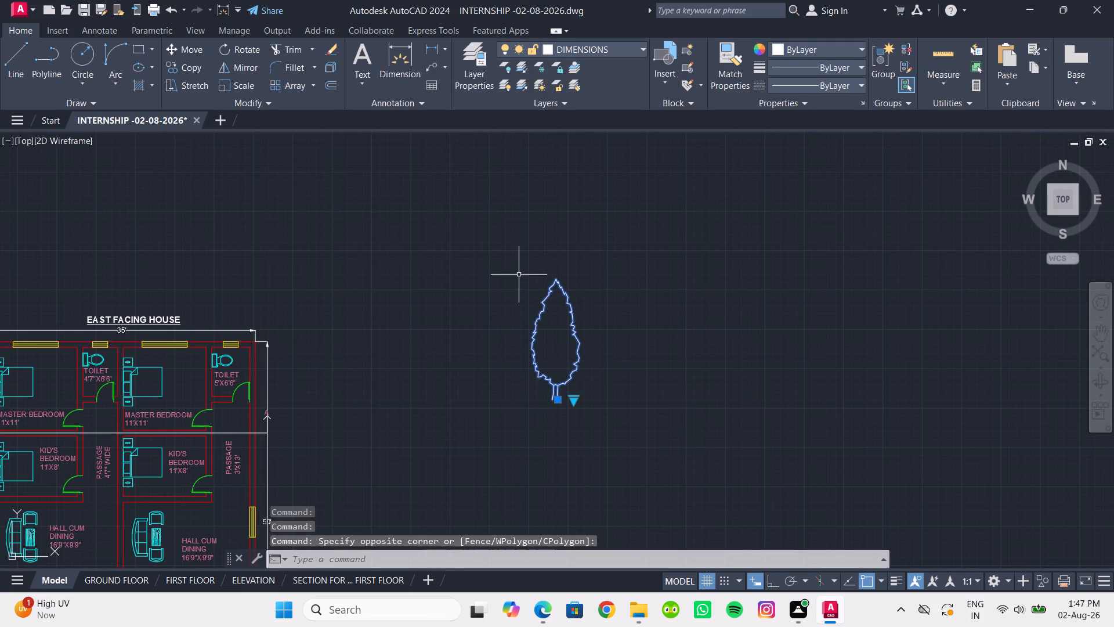
key("Delete")
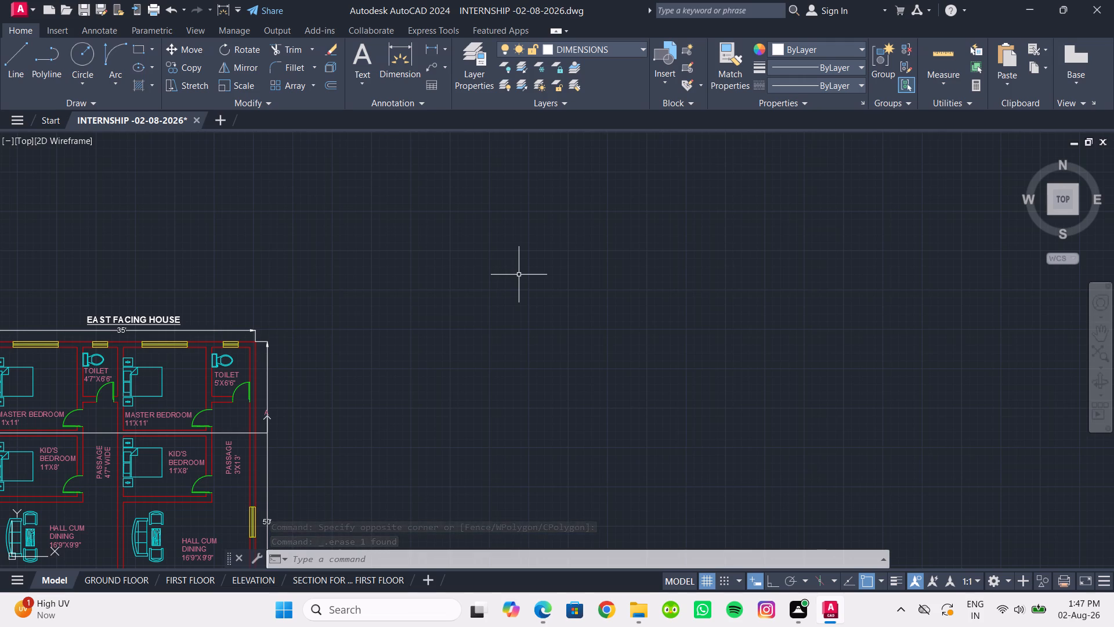
On the GROUND FLOOR layout, start a multiline text box in the blank area above the title block with 8" text height.
scroll(474, 308, "down", 1)
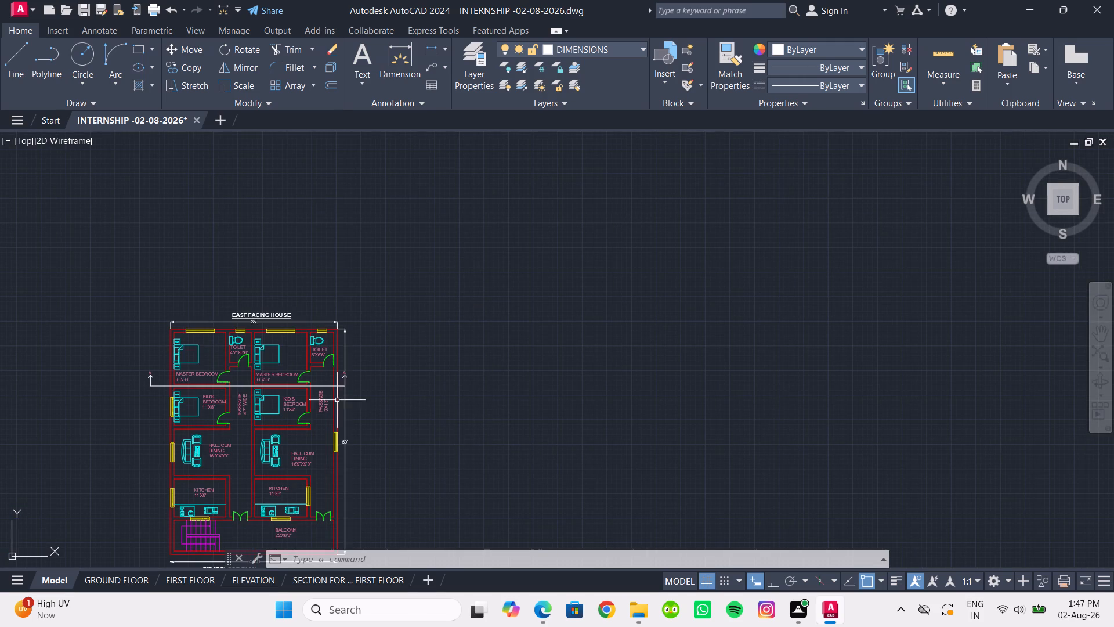
scroll(280, 394, "up", 1)
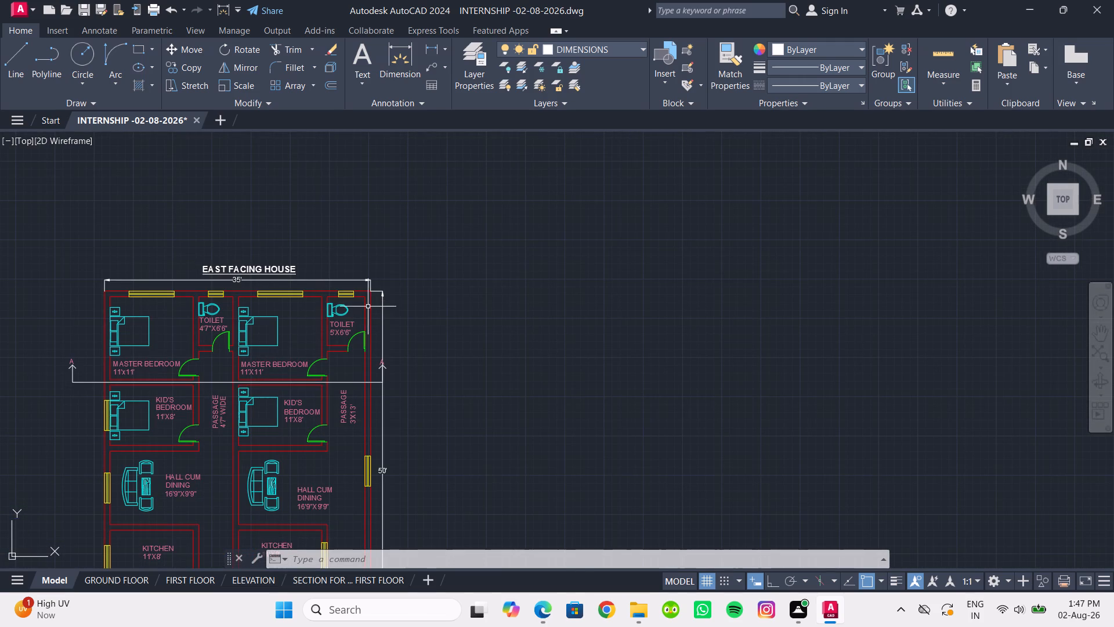
scroll(452, 332, "down", 1)
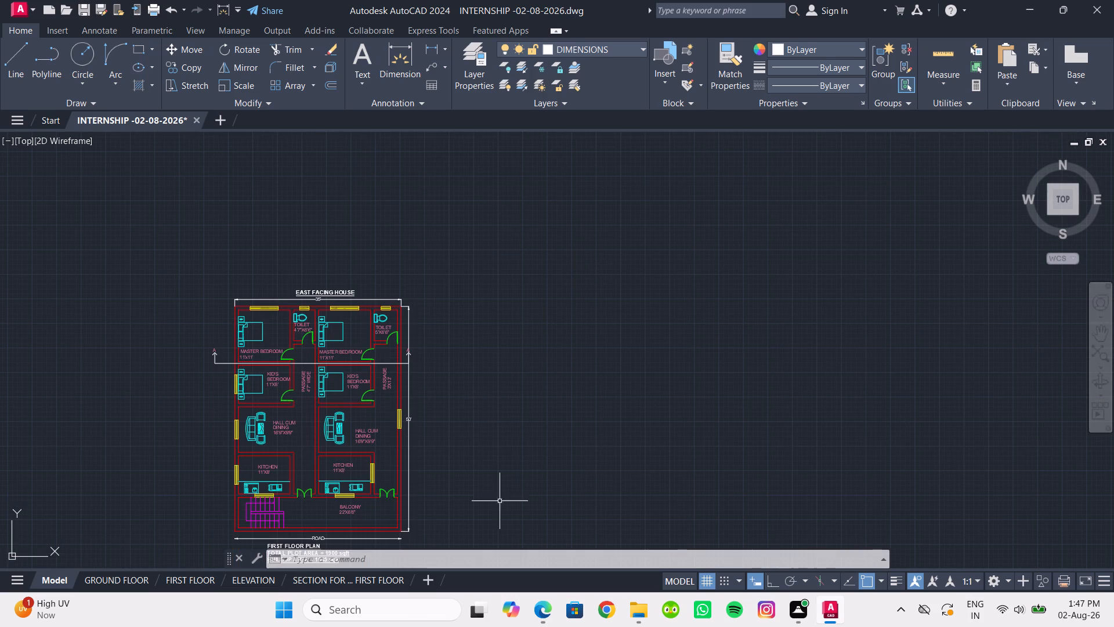
left_click(129, 576)
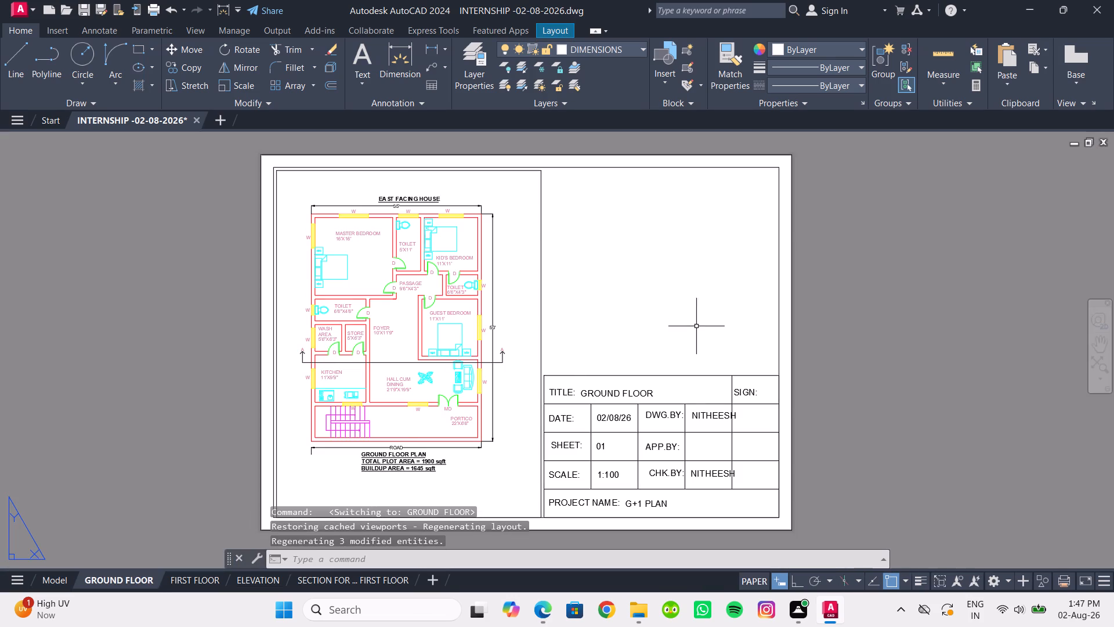
double_click(653, 291)
left_click(653, 291)
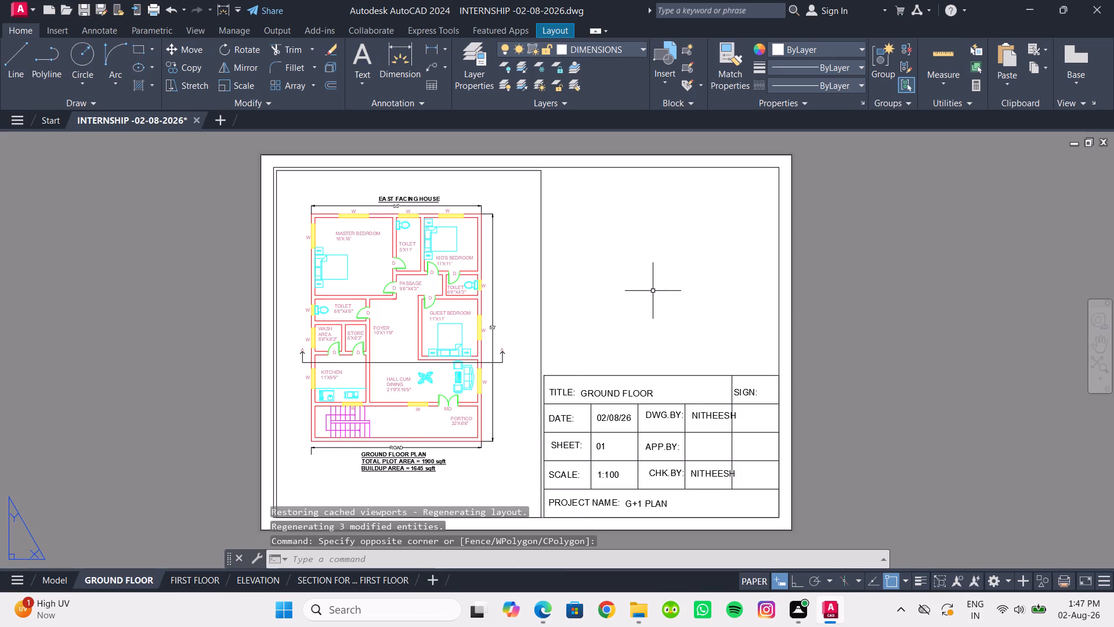
type("MTEXT")
key("Return")
left_click(554, 181)
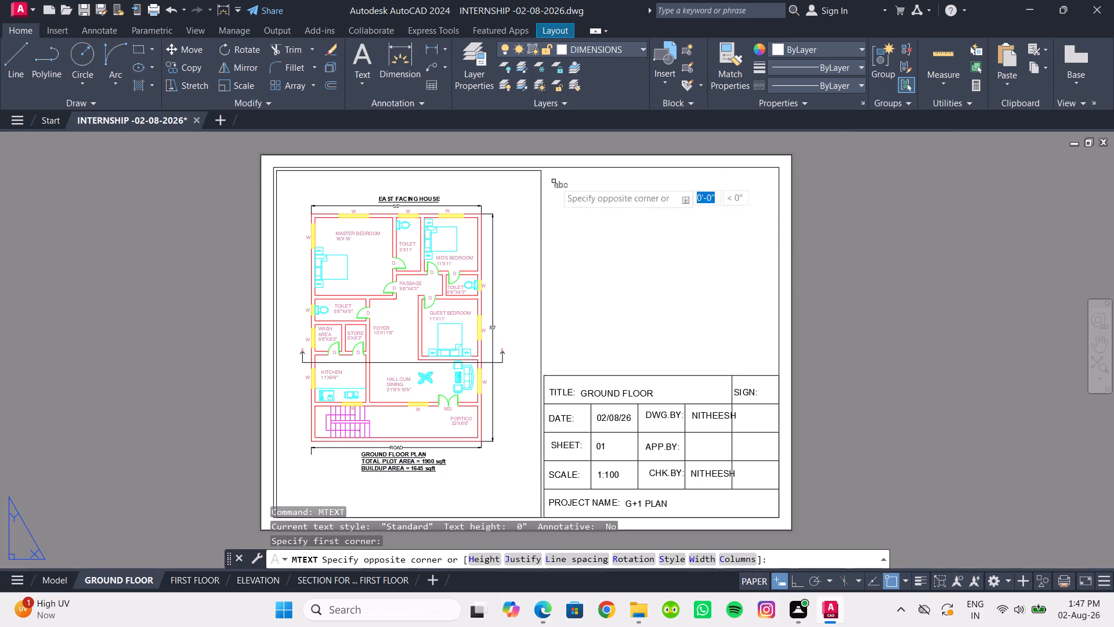
left_click(717, 330)
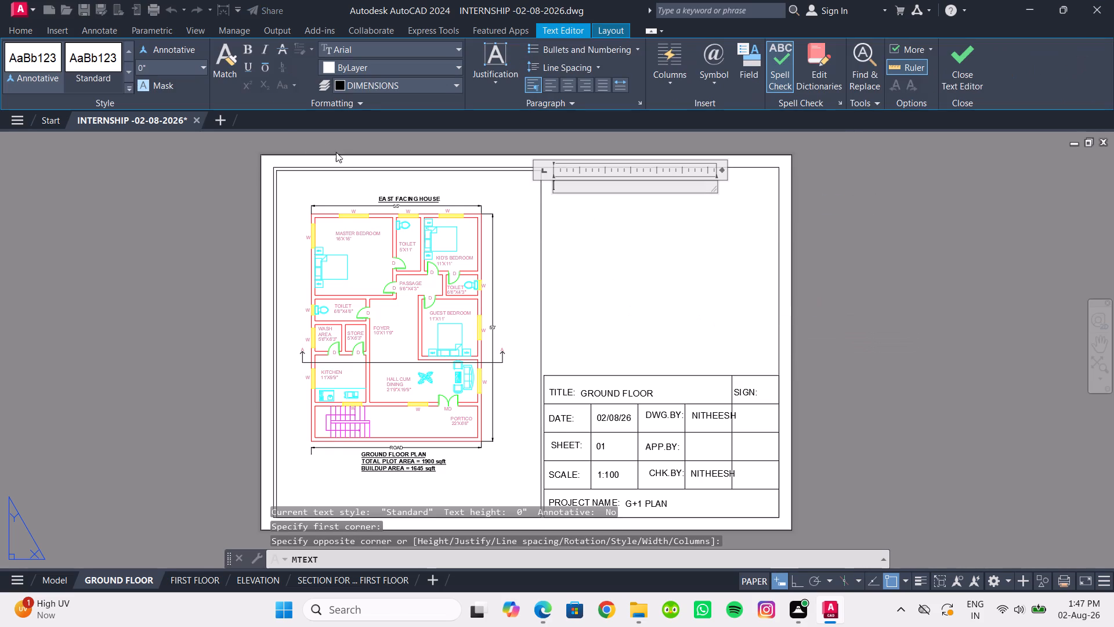
left_click(160, 67)
type("8'")
key("BackSpace")
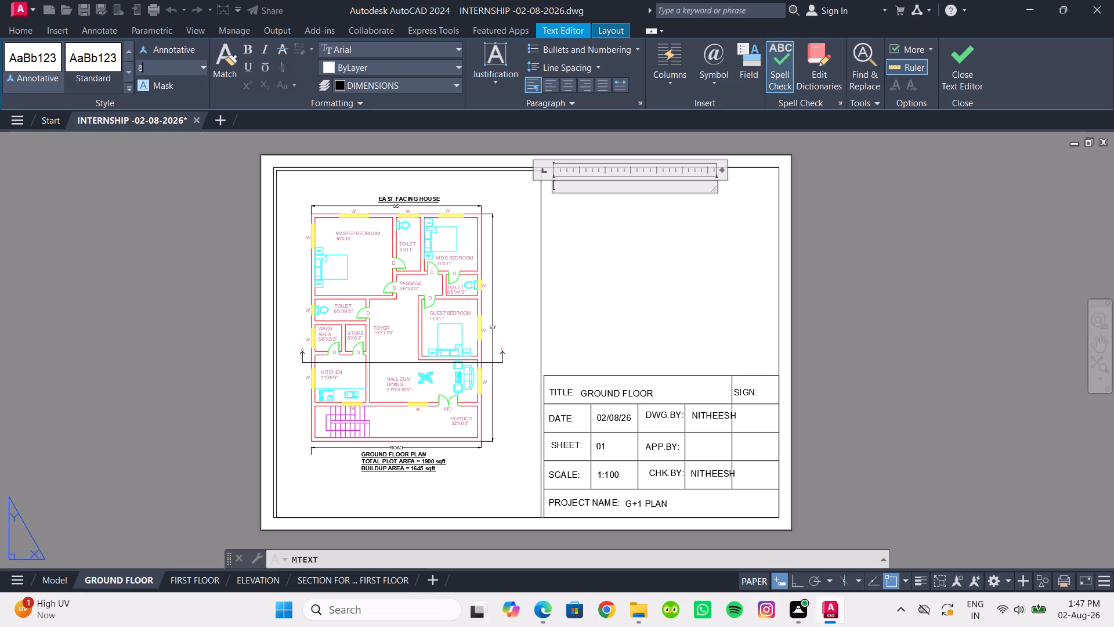
key("shift+quotedbl")
key("Return")
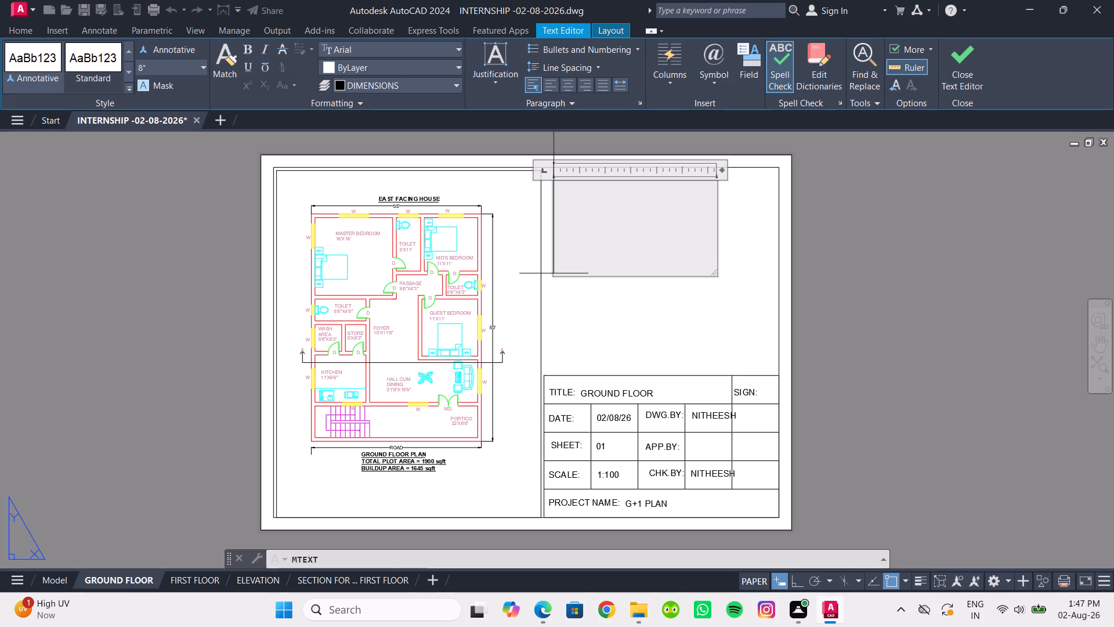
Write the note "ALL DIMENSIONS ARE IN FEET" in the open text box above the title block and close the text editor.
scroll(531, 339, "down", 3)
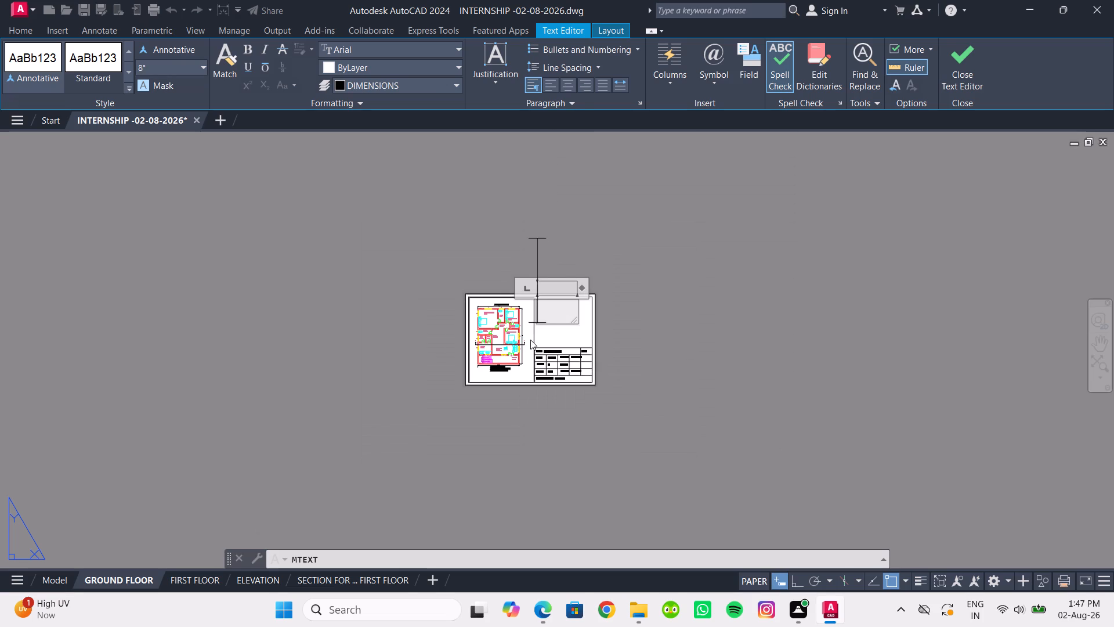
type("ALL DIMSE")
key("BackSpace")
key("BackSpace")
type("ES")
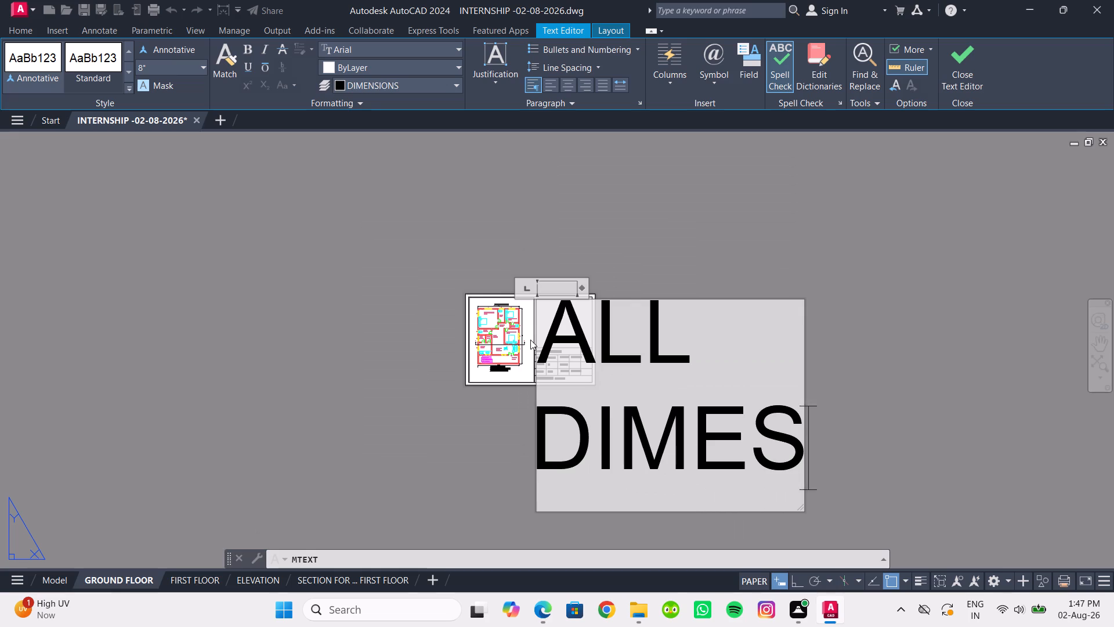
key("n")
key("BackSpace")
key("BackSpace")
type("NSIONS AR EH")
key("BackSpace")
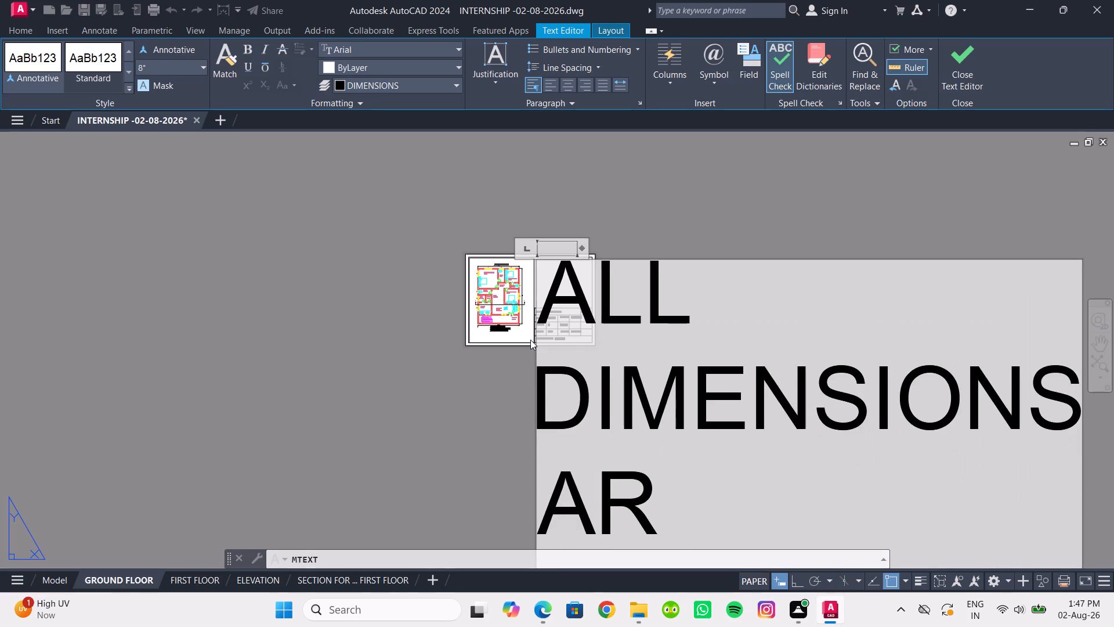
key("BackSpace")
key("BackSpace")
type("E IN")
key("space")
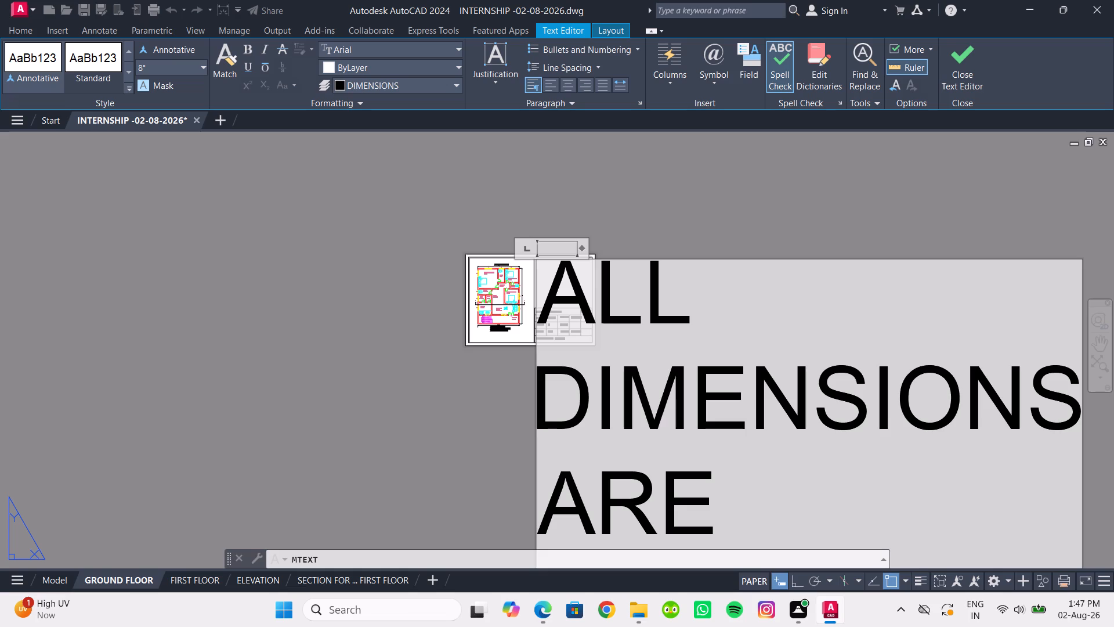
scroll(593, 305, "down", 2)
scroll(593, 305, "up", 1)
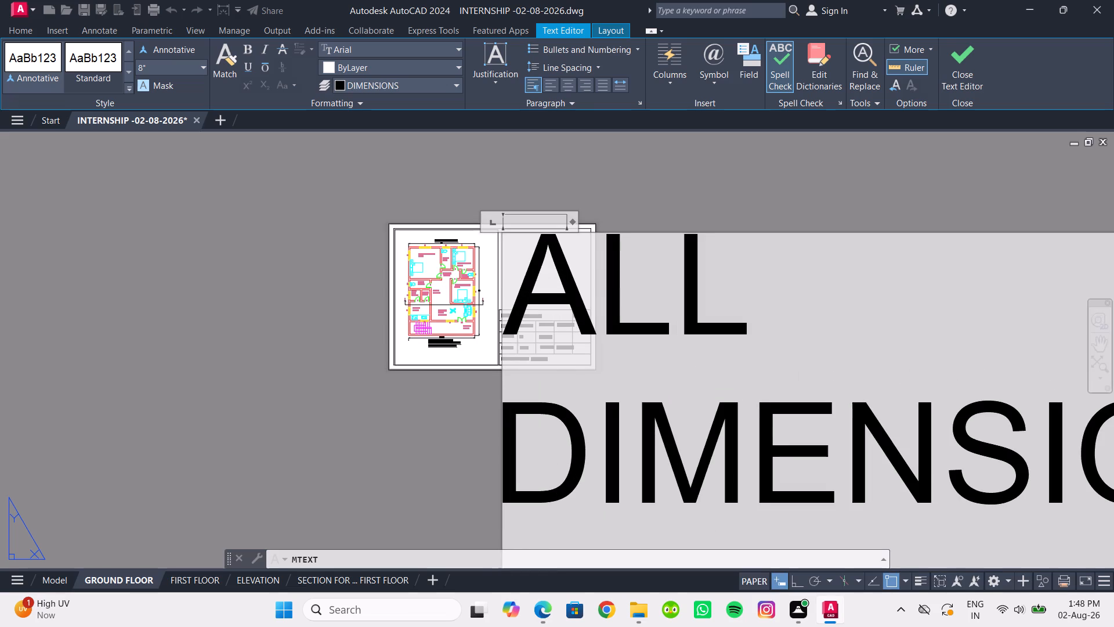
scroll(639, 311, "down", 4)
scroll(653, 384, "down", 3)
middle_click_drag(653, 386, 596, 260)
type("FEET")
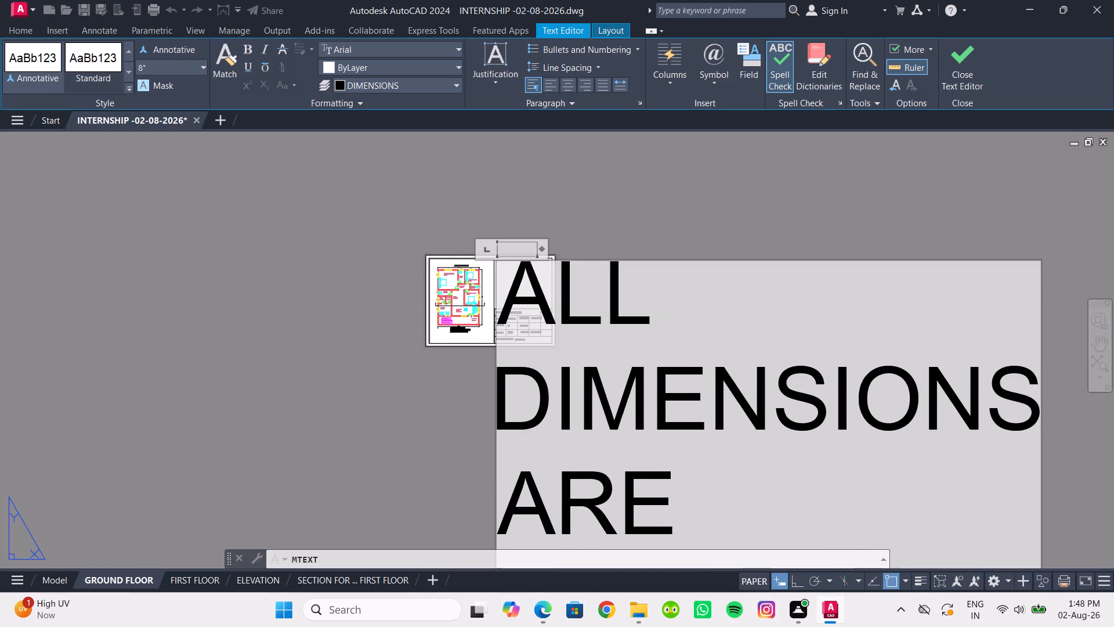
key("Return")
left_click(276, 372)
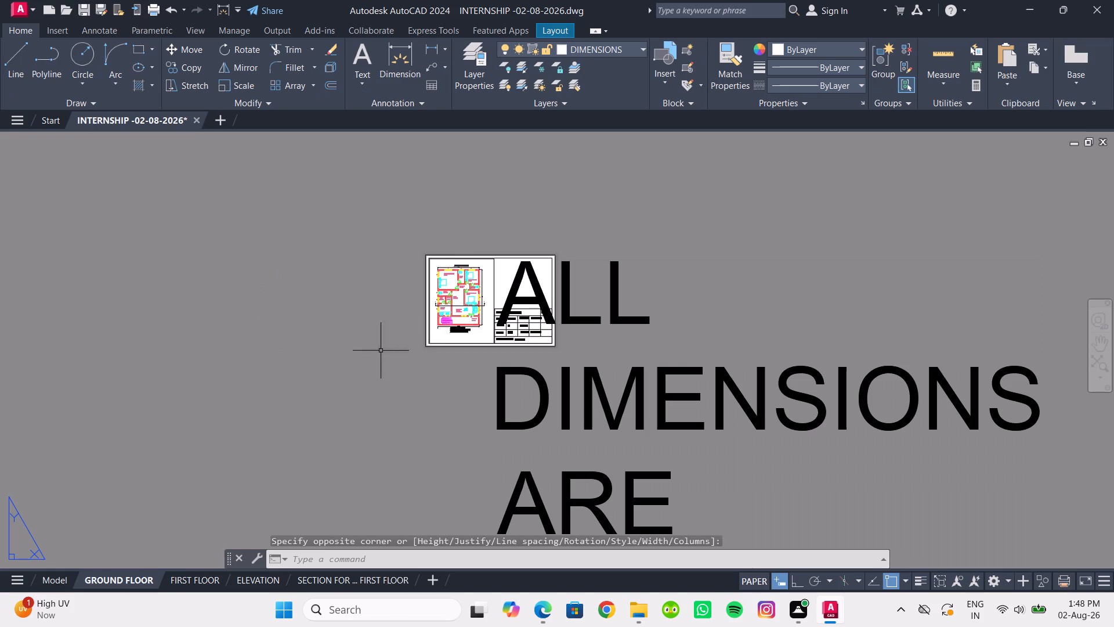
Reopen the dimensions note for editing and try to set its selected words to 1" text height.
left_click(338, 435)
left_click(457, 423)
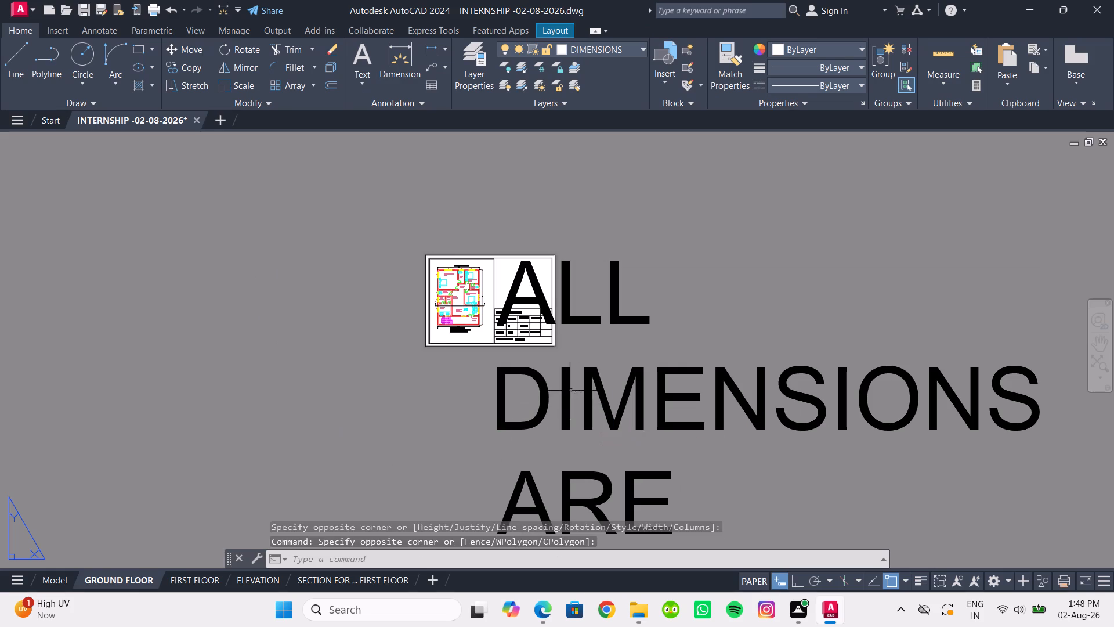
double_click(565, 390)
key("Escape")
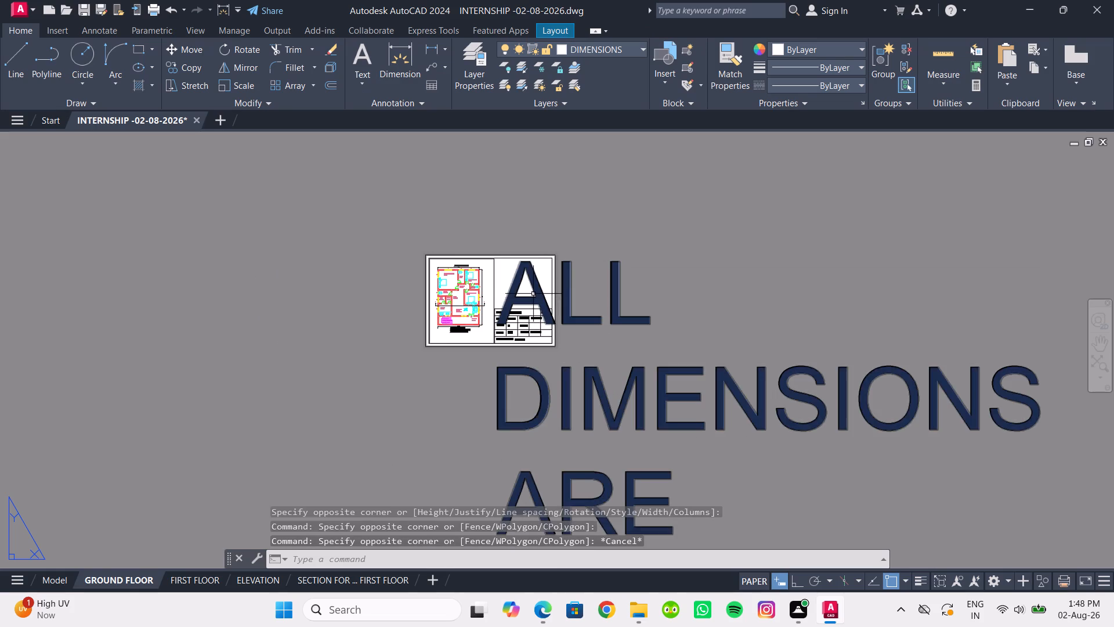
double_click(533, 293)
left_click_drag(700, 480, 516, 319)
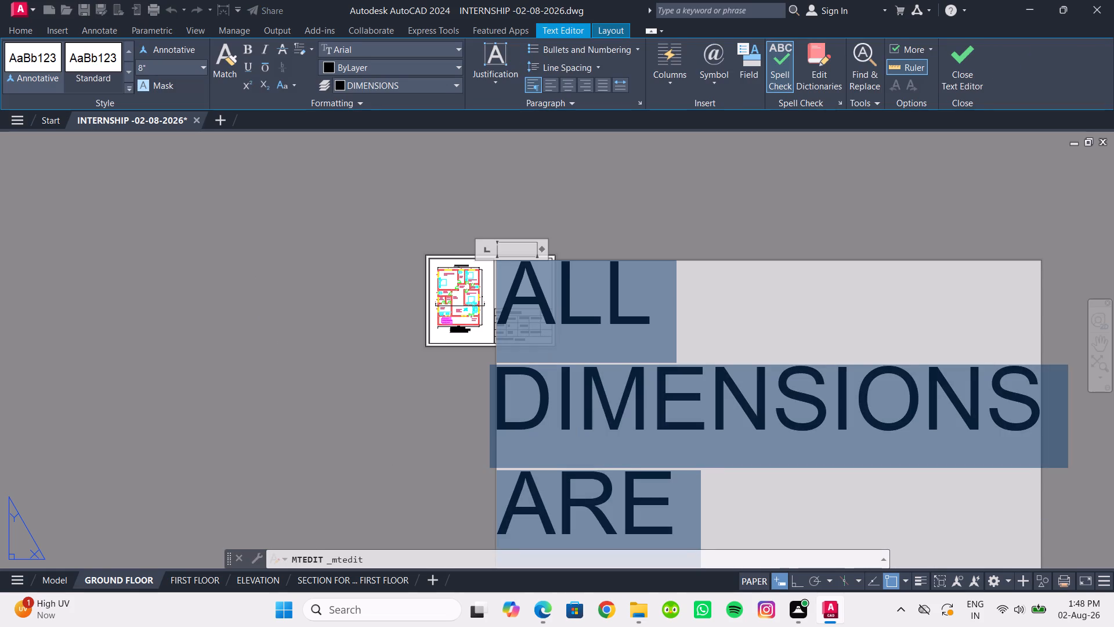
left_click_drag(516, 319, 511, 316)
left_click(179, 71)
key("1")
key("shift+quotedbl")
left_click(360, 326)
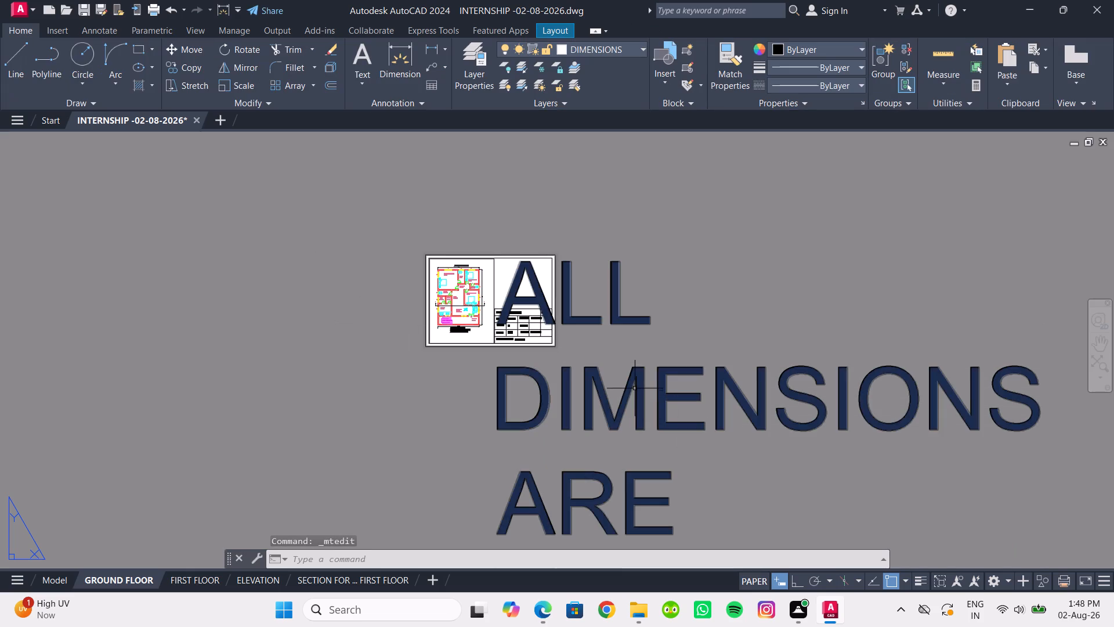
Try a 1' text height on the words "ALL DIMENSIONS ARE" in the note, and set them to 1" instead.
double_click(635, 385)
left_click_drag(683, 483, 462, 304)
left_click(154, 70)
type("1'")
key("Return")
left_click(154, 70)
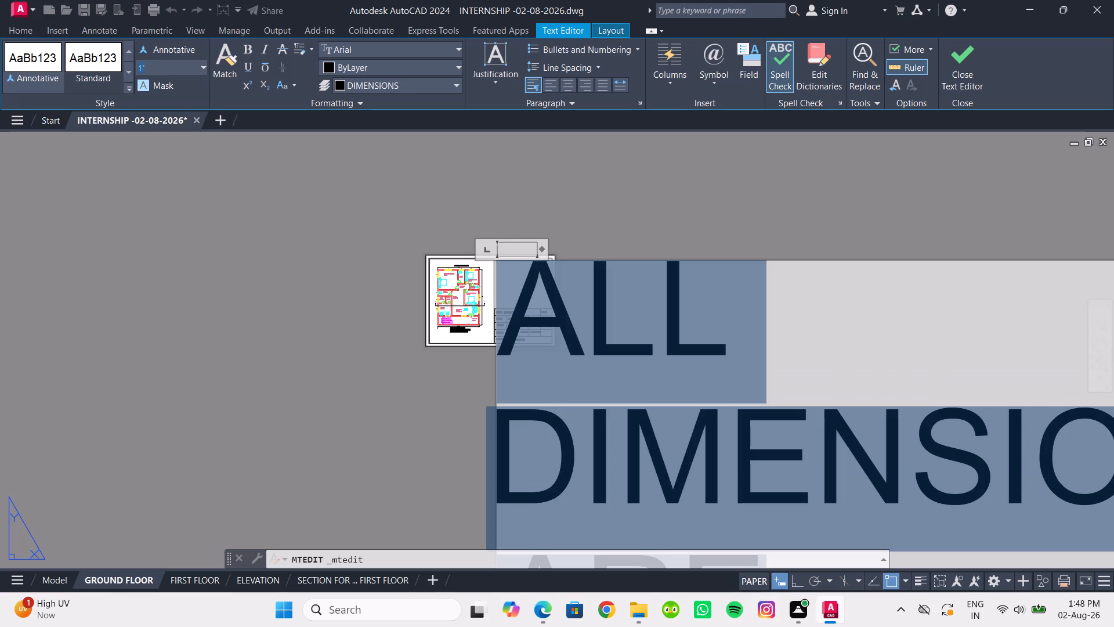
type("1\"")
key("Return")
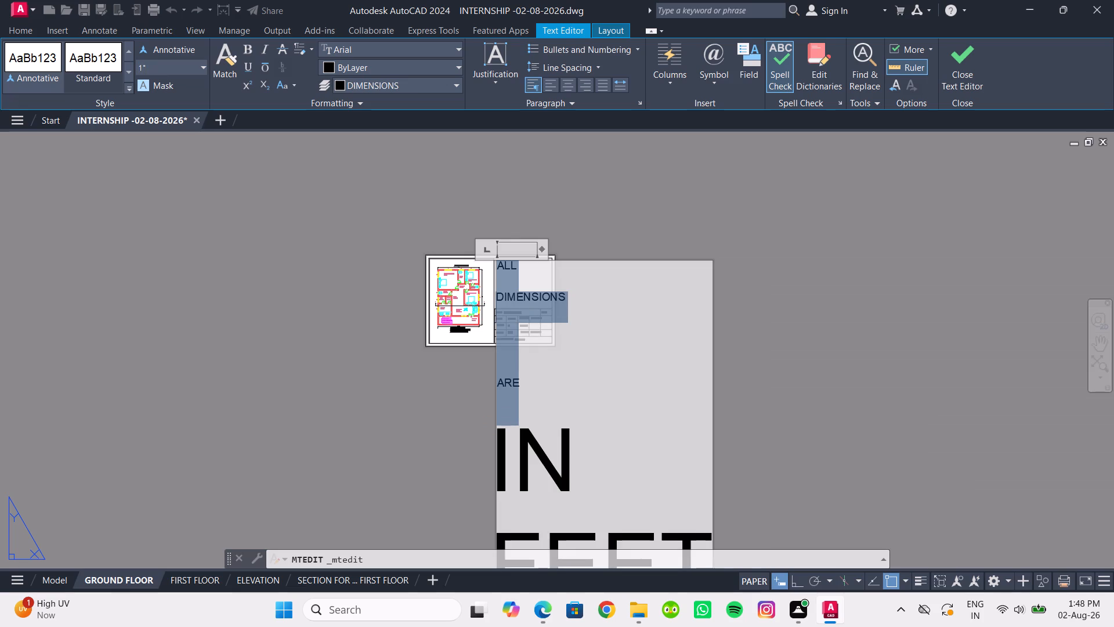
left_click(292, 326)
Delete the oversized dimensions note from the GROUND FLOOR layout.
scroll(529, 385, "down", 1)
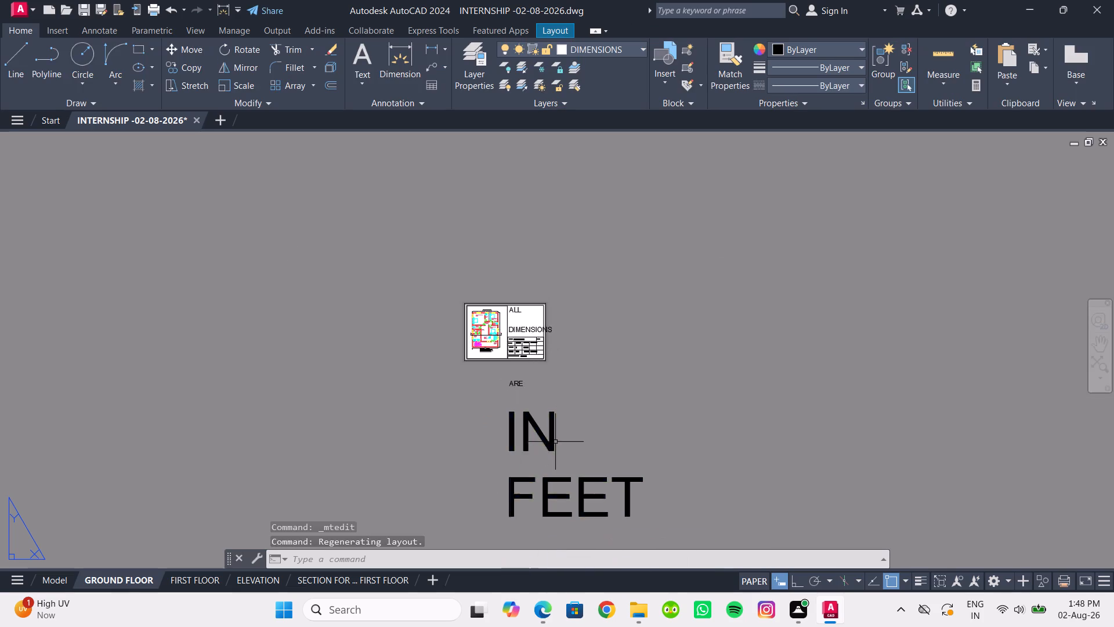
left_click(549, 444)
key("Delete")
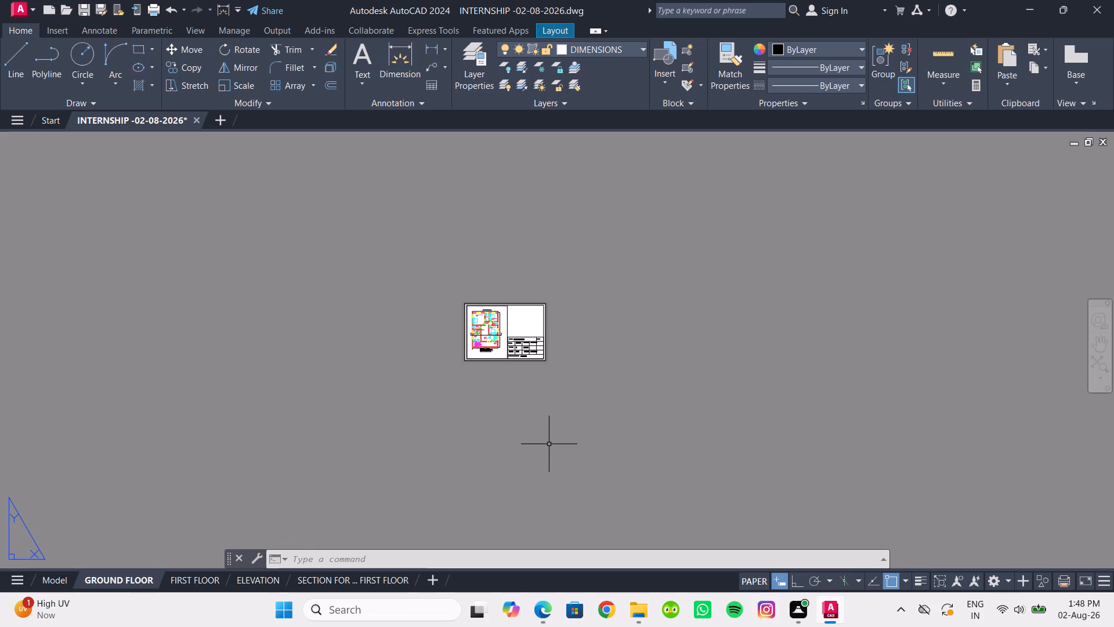
Review the GROUND FLOOR sheet, including the plan, the title block and the blank area above it.
scroll(505, 381, "up", 2)
middle_click_drag(505, 381, 516, 445)
scroll(516, 445, "up", 1)
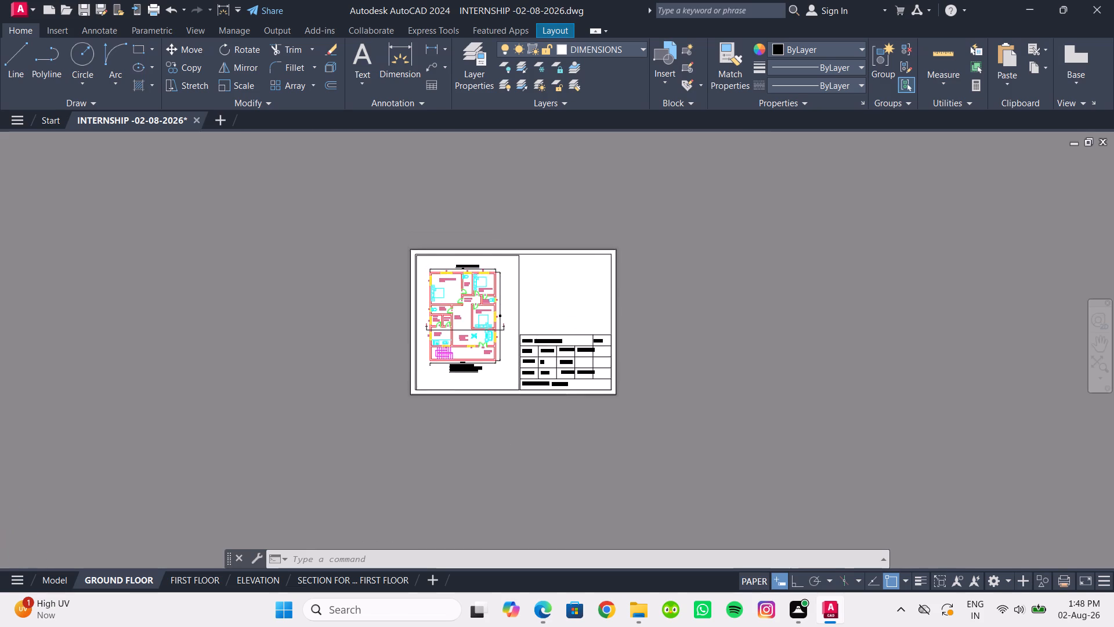
scroll(516, 445, "up", 1)
middle_click_drag(517, 443, 505, 539)
scroll(508, 480, "down", 1)
middle_click_drag(508, 480, 507, 498)
scroll(507, 498, "up", 1)
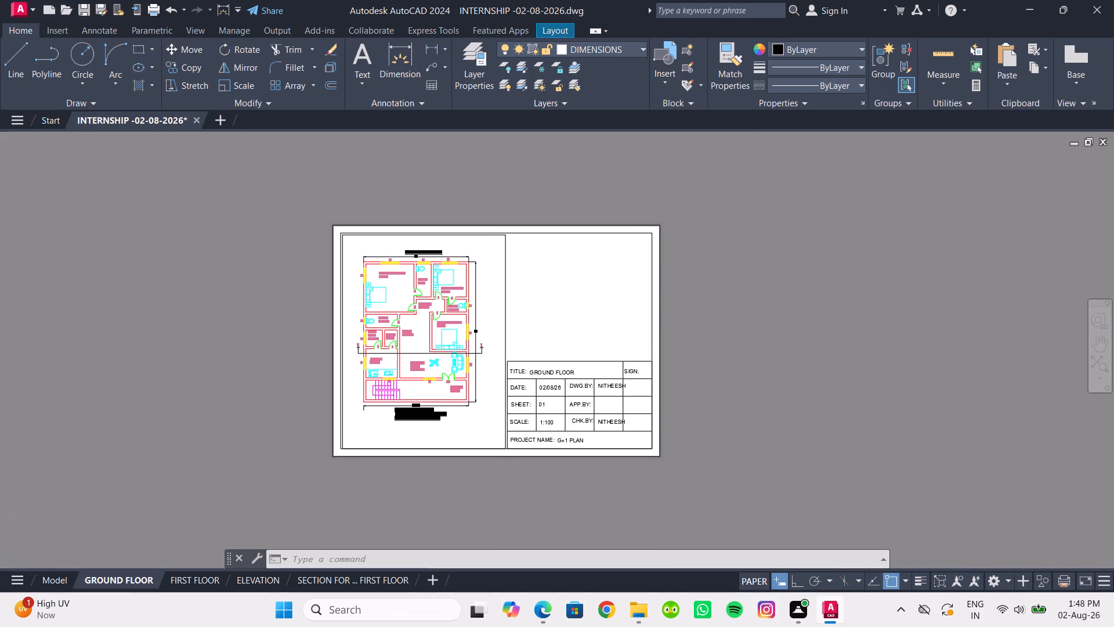
middle_click_drag(507, 498, 509, 535)
middle_click_drag(511, 496, 522, 521)
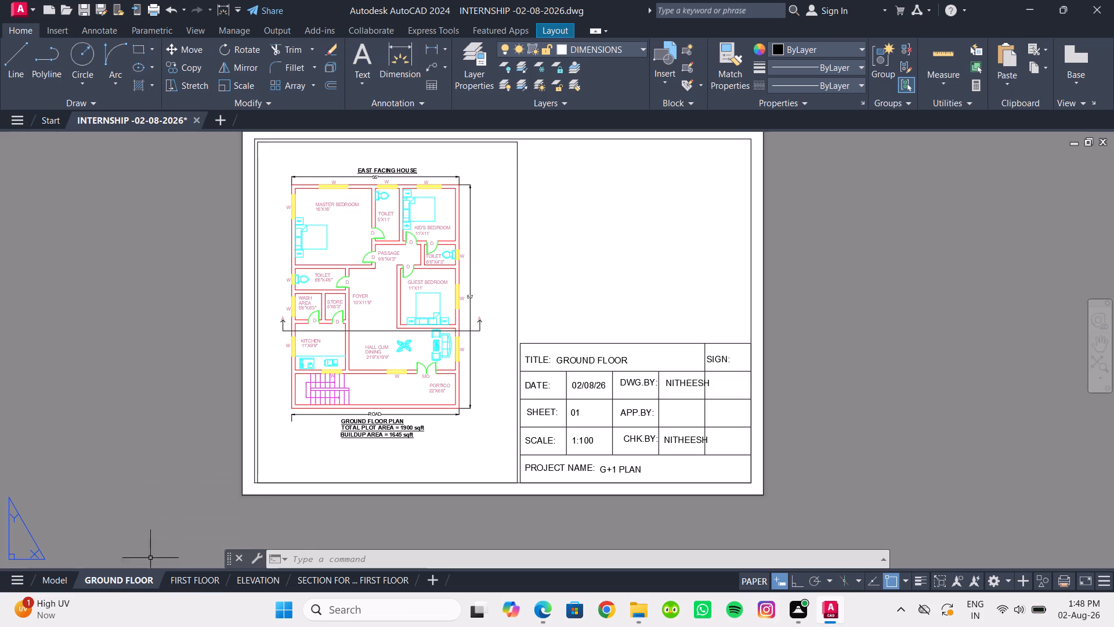
Return to model space and save the drawing.
left_click(64, 580)
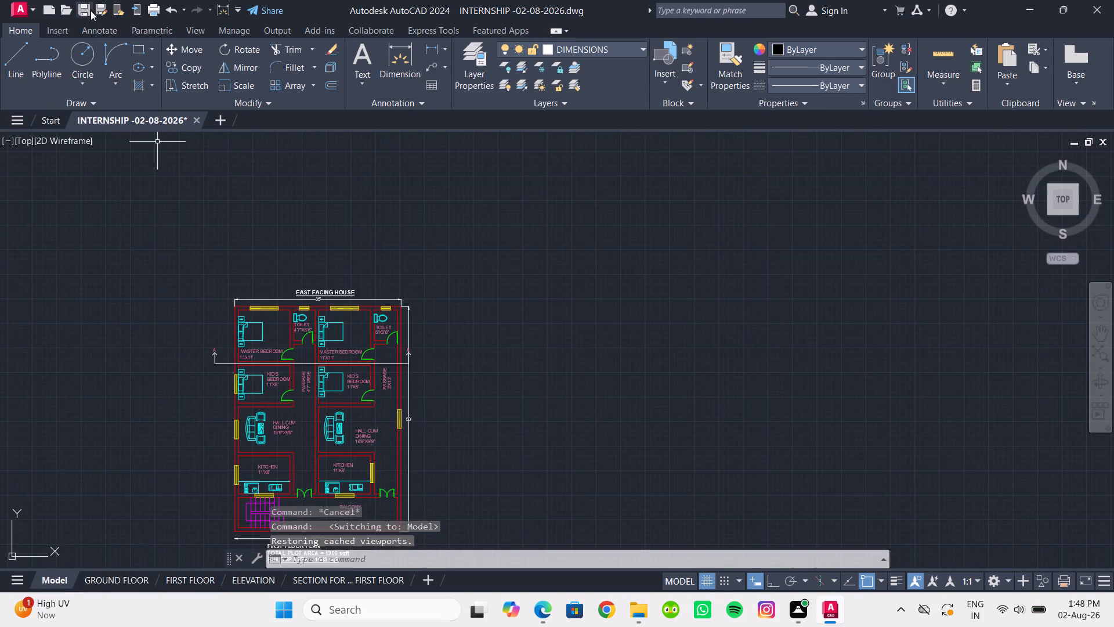
left_click(89, 9)
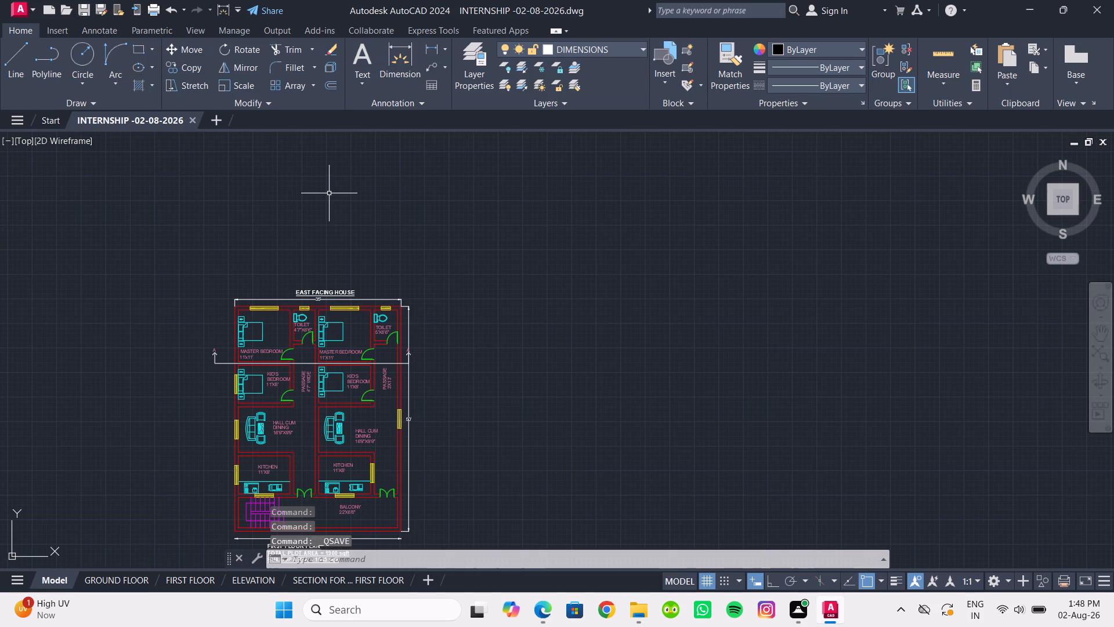
Review the two floor plans, the sections and the elevation in model space.
middle_click_drag(358, 248, 371, 183)
scroll(370, 198, "down", 1)
middle_click_drag(370, 198, 364, 160)
scroll(368, 228, "up", 1)
middle_click_drag(368, 228, 377, 192)
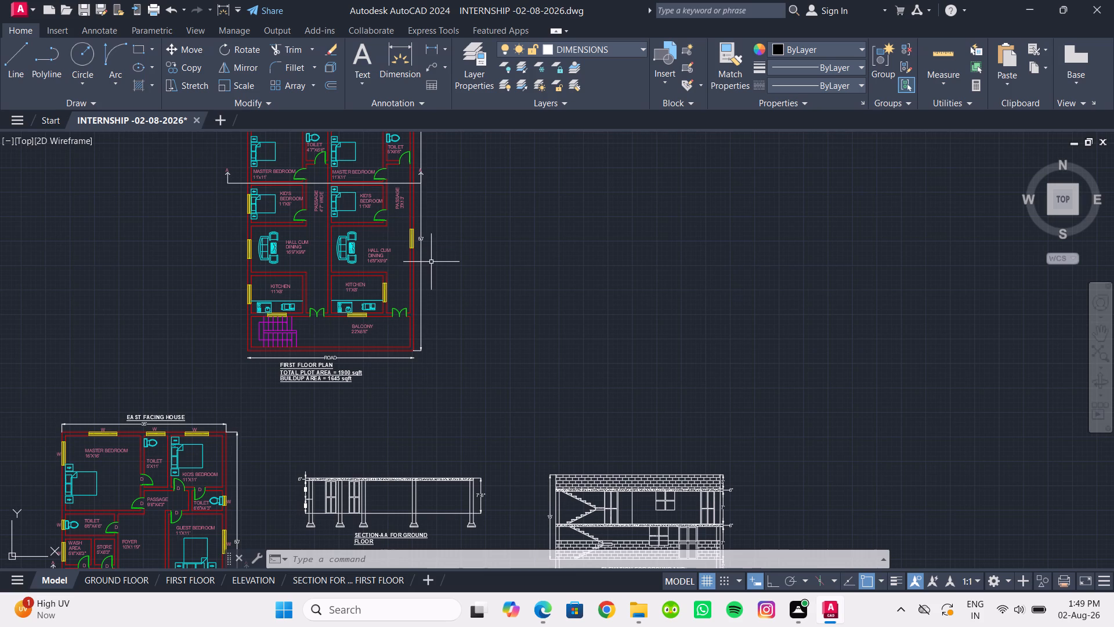
scroll(431, 262, "down", 1)
middle_click_drag(431, 262, 423, 252)
scroll(447, 275, "up", 1)
middle_click_drag(447, 275, 444, 247)
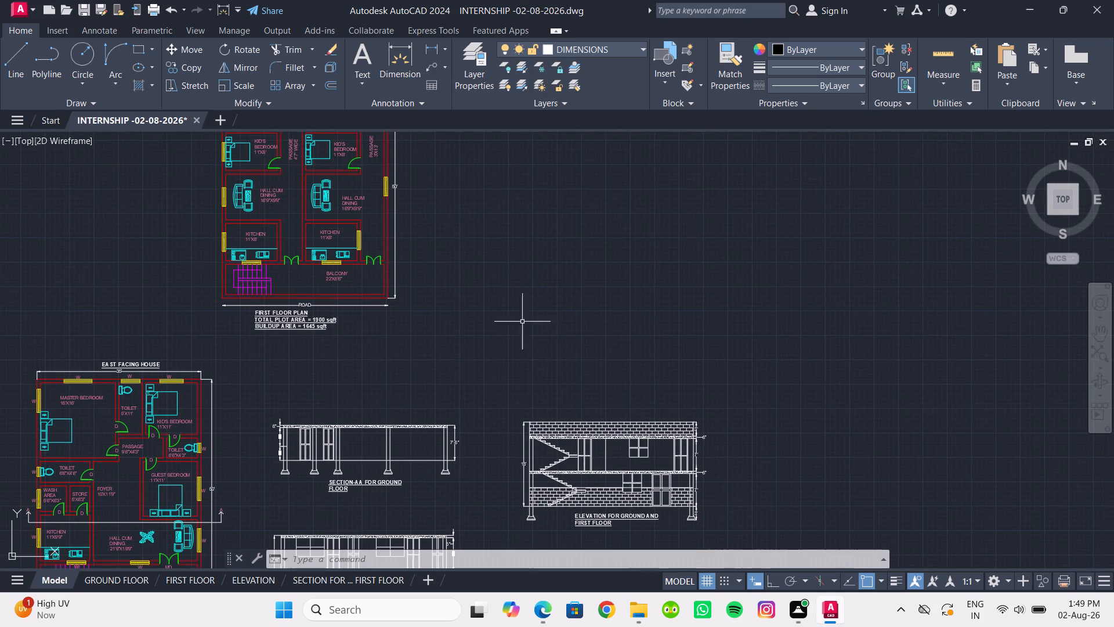
scroll(616, 428, "down", 1)
middle_click_drag(616, 428, 612, 396)
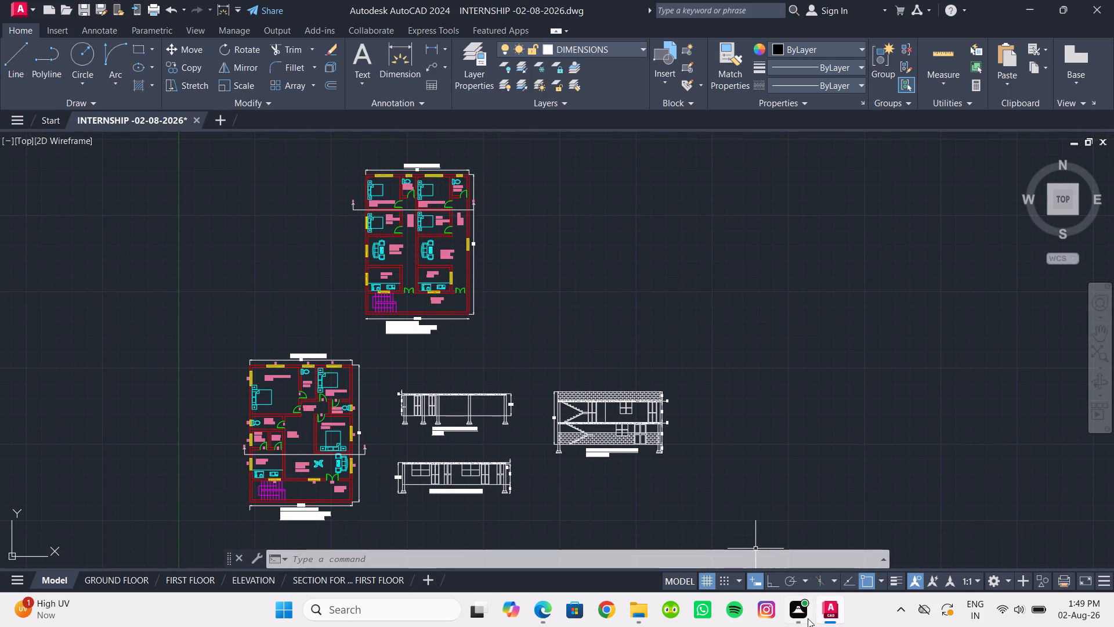